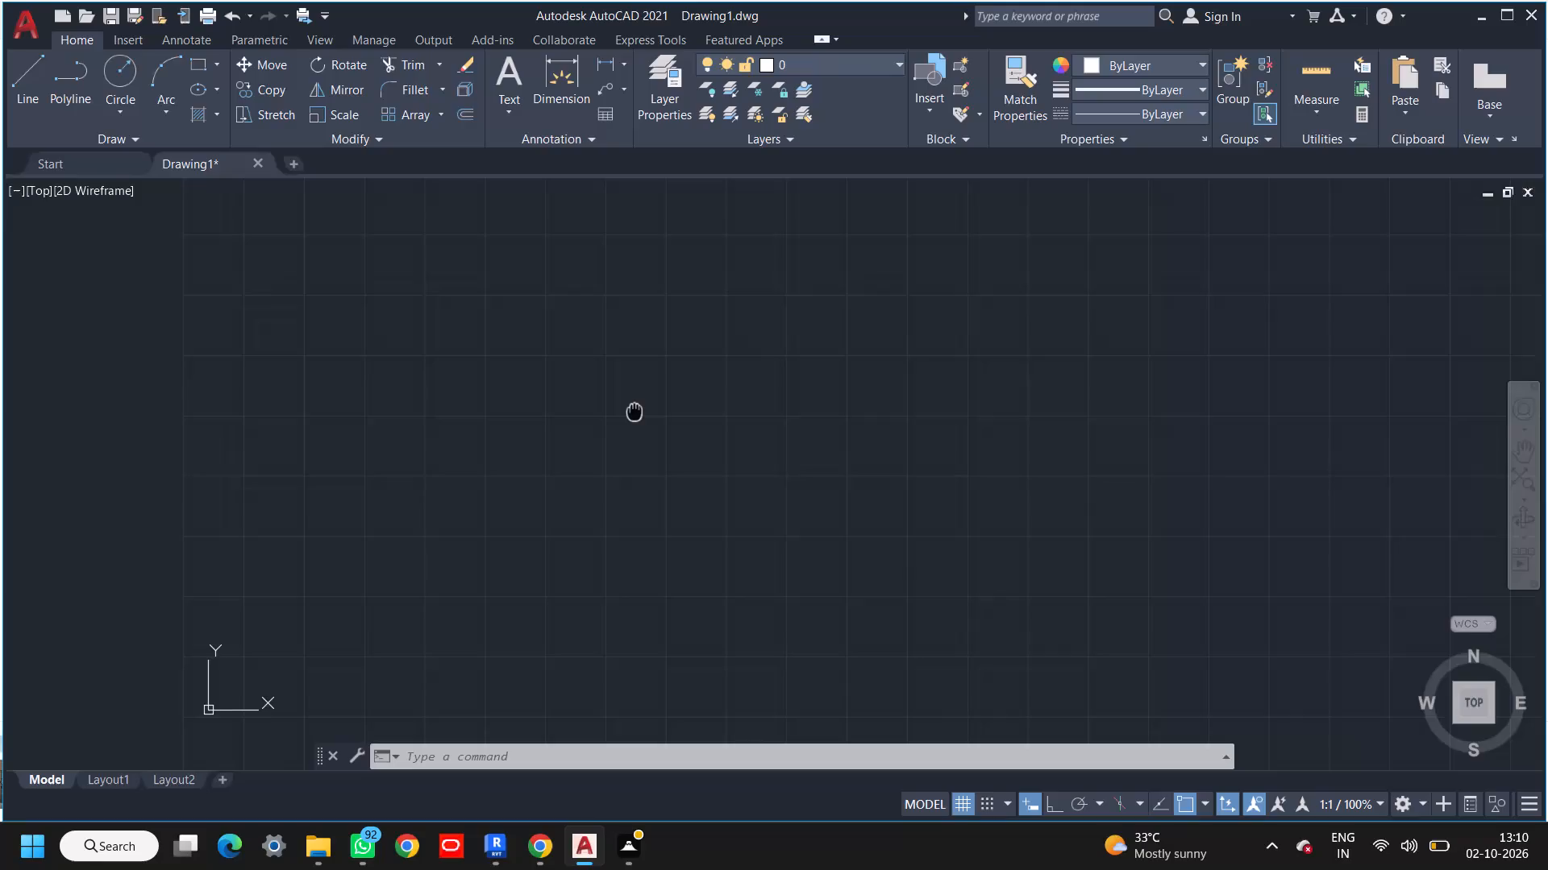
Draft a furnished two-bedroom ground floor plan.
Check the Open and Save settings in the drawing options and apply them.
text(op)
key(Return)
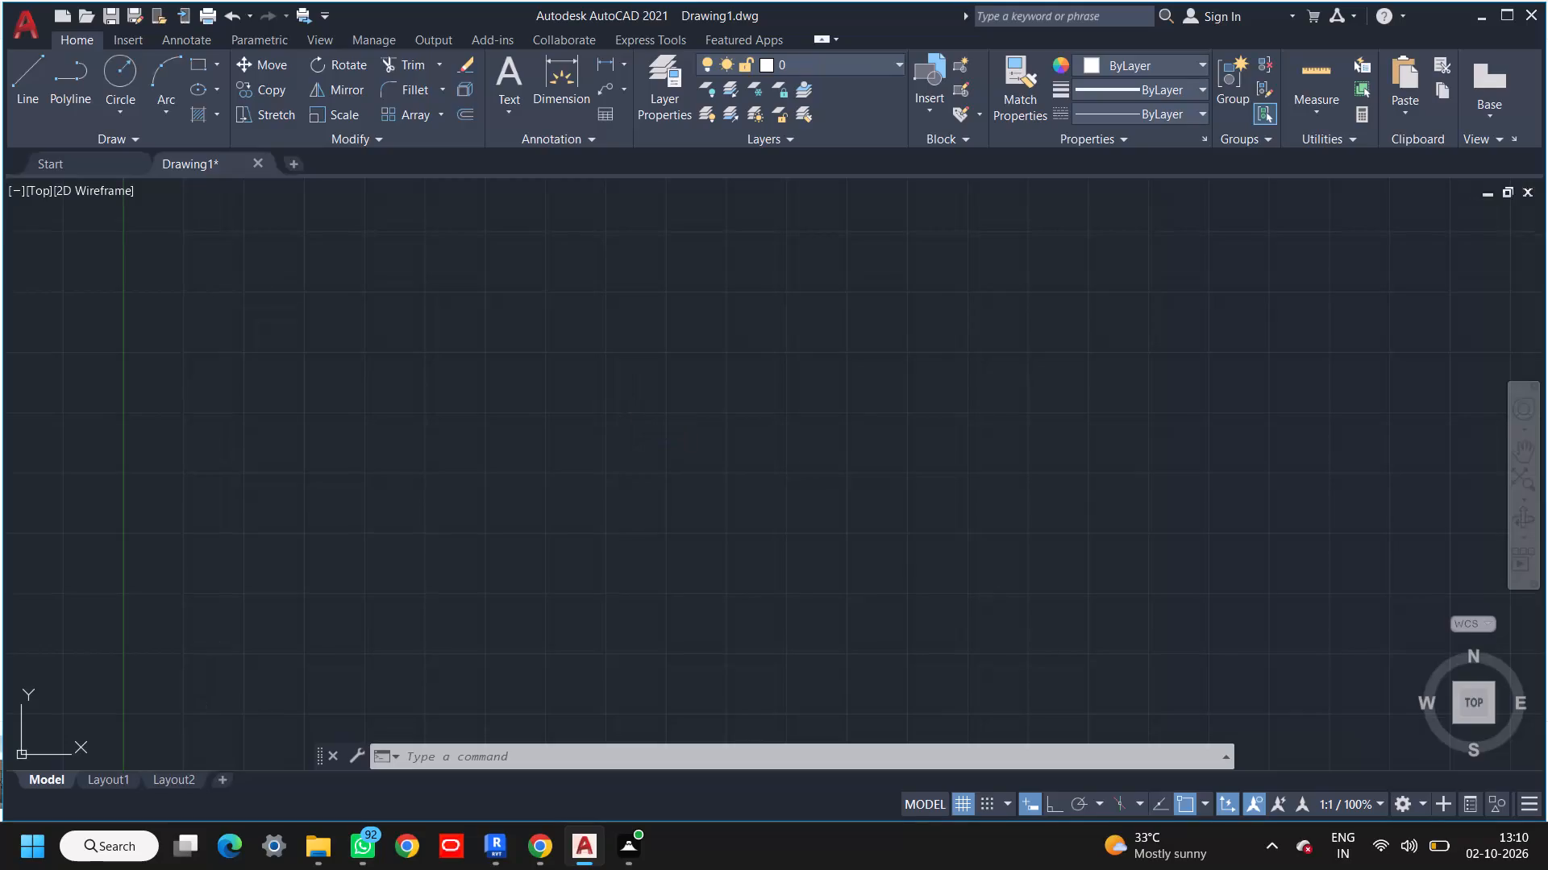
click(515, 187)
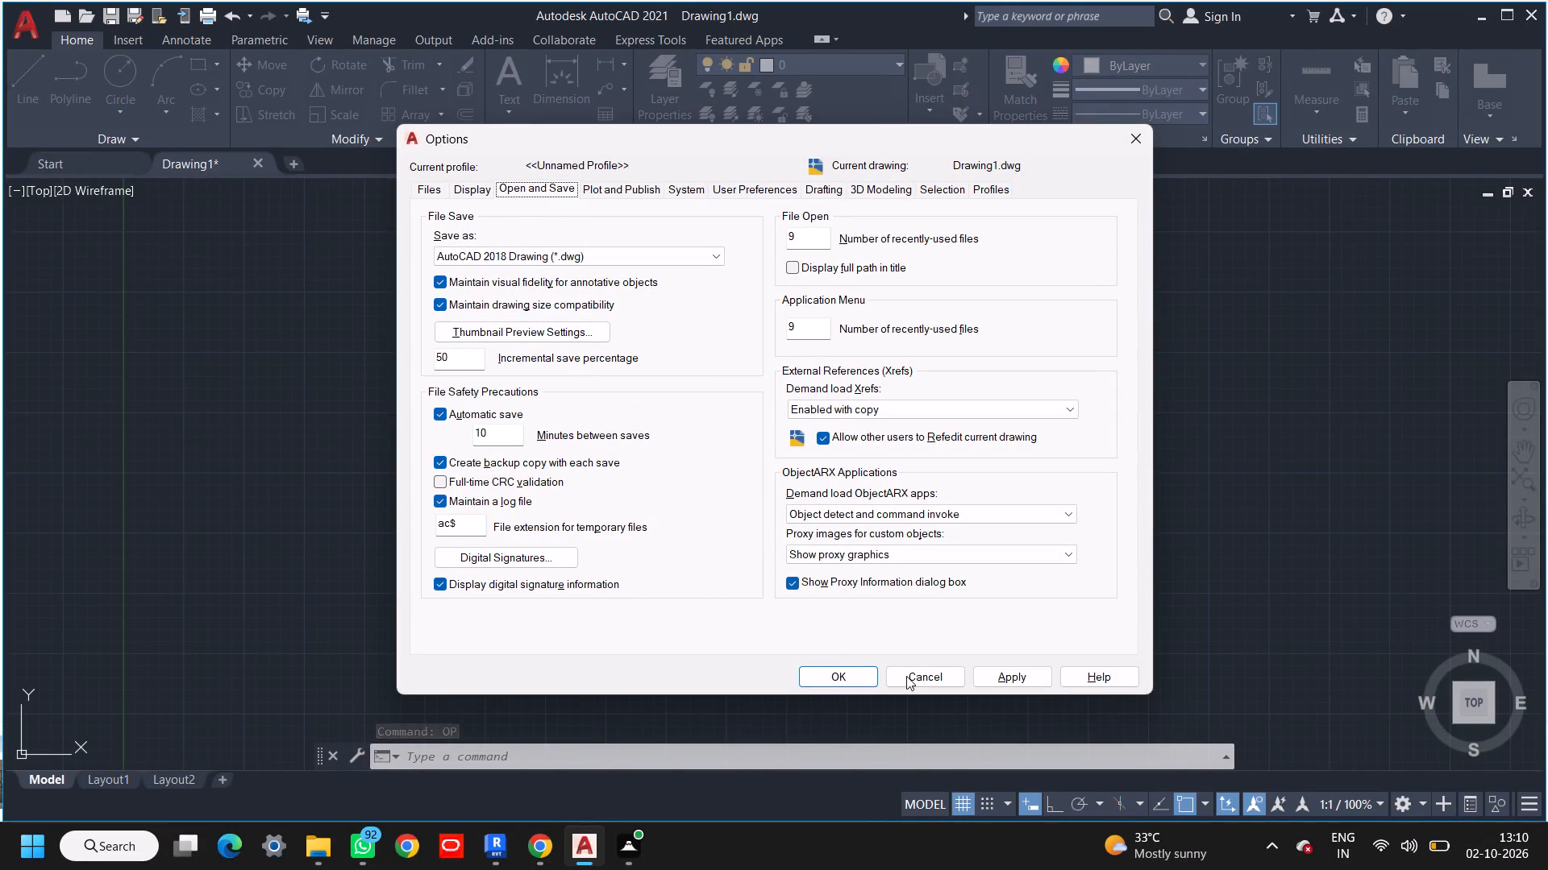
click(992, 675)
click(805, 670)
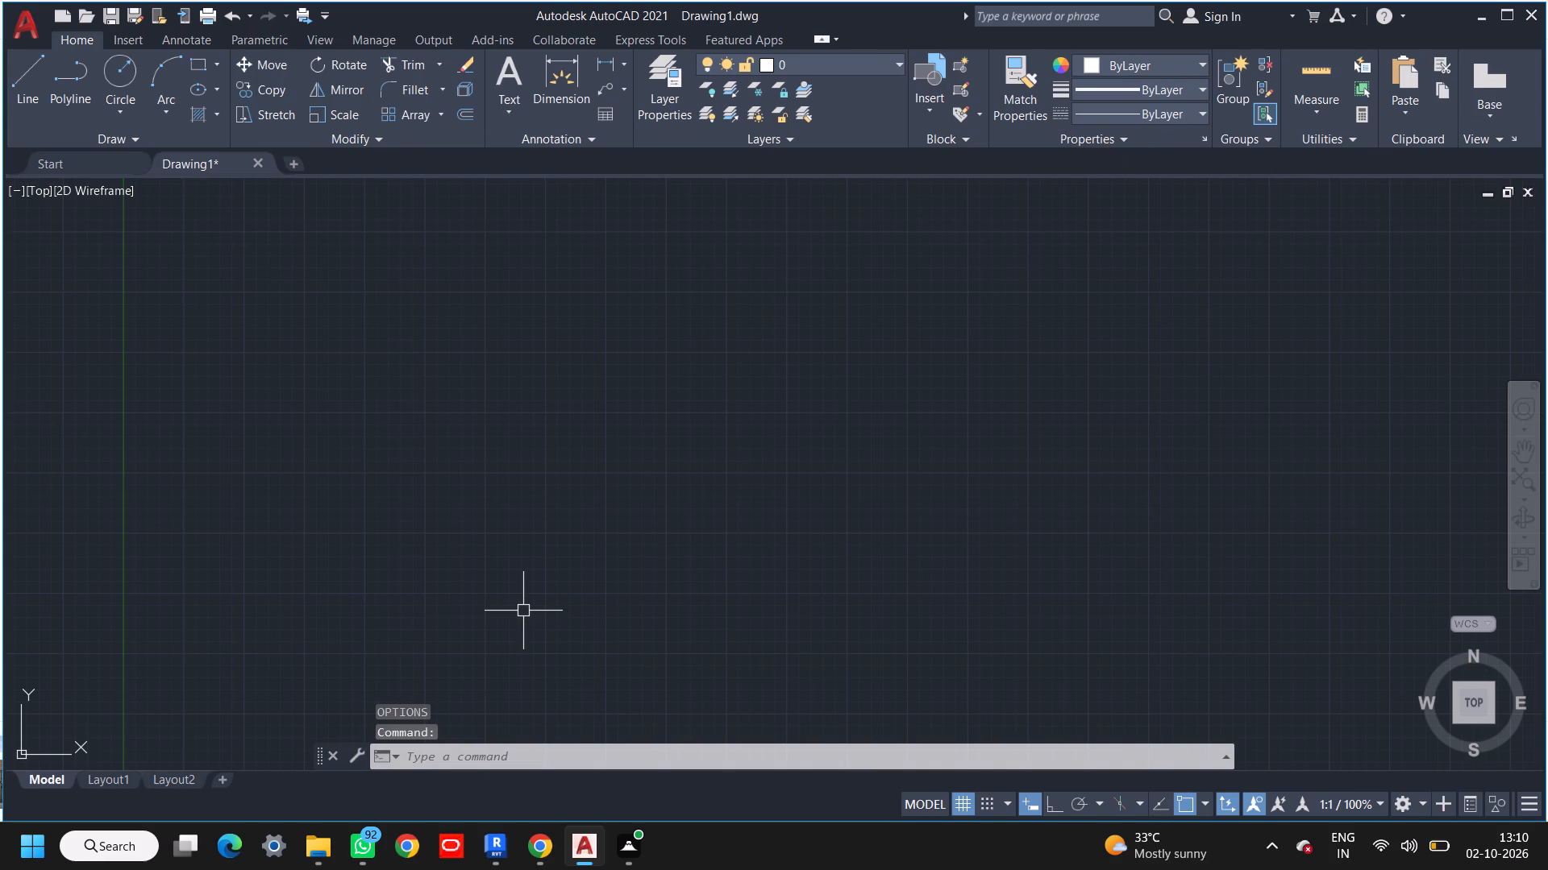
Set the drawing units to Engineering length type with Inches as the insertion scale.
text(un)
key(space)
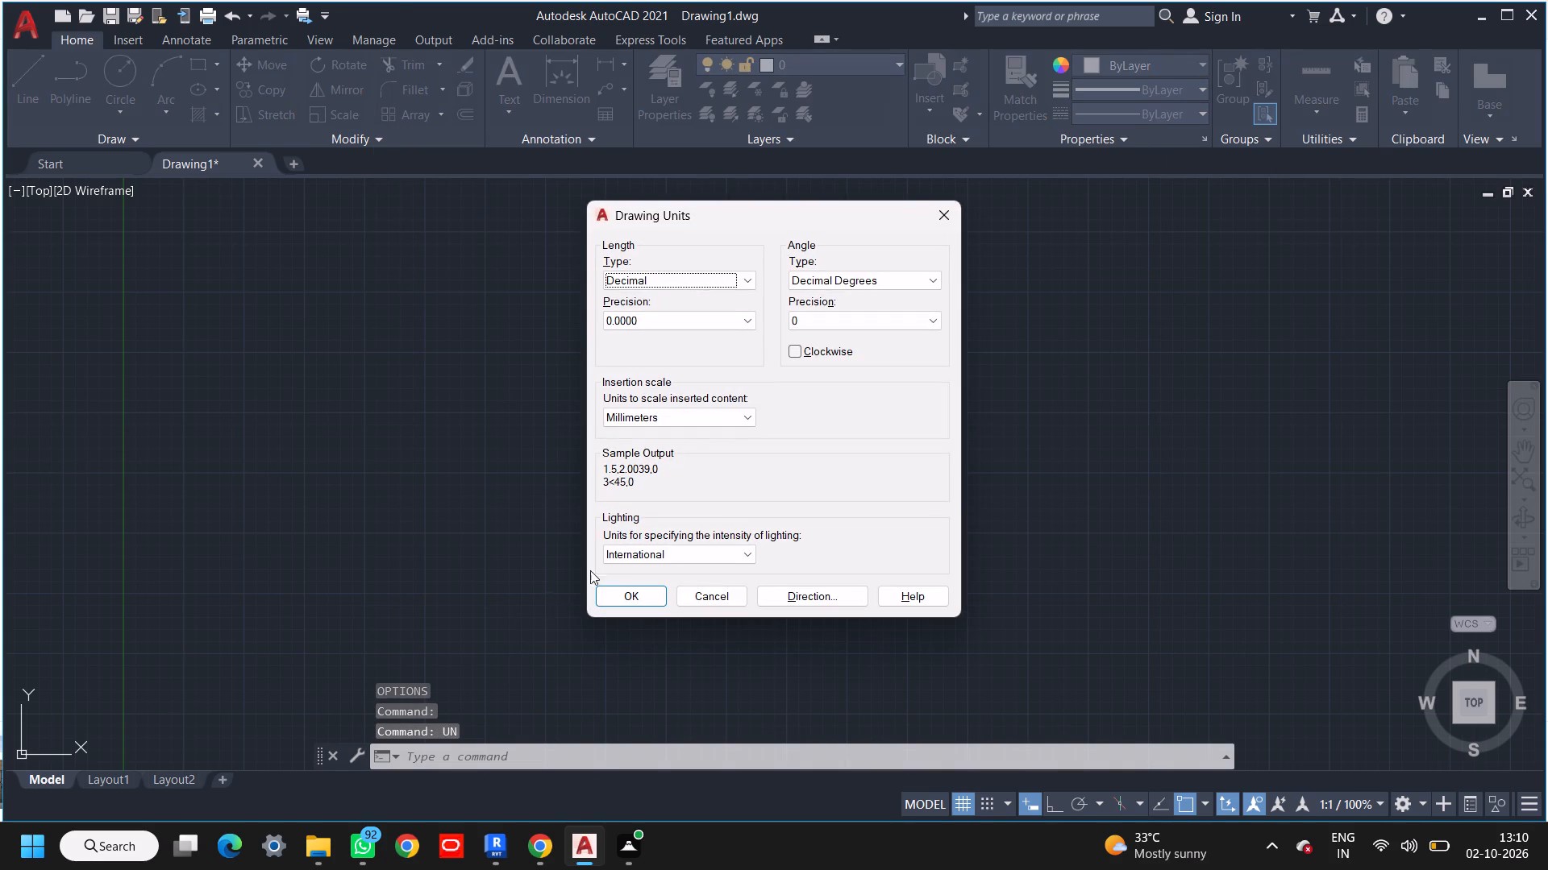
click(700, 289)
click(687, 324)
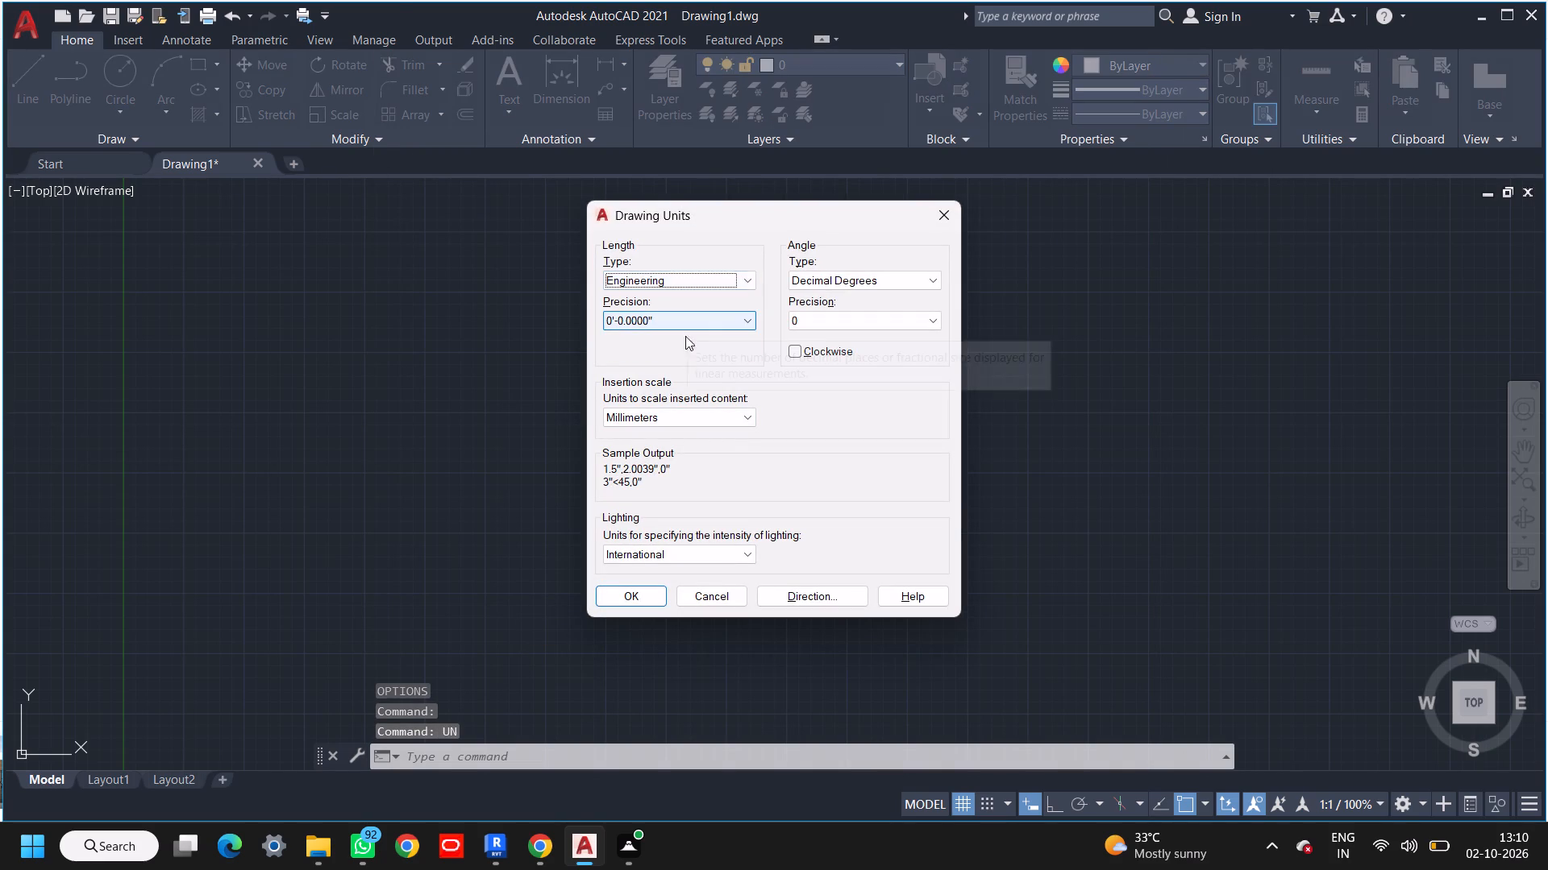
click(685, 420)
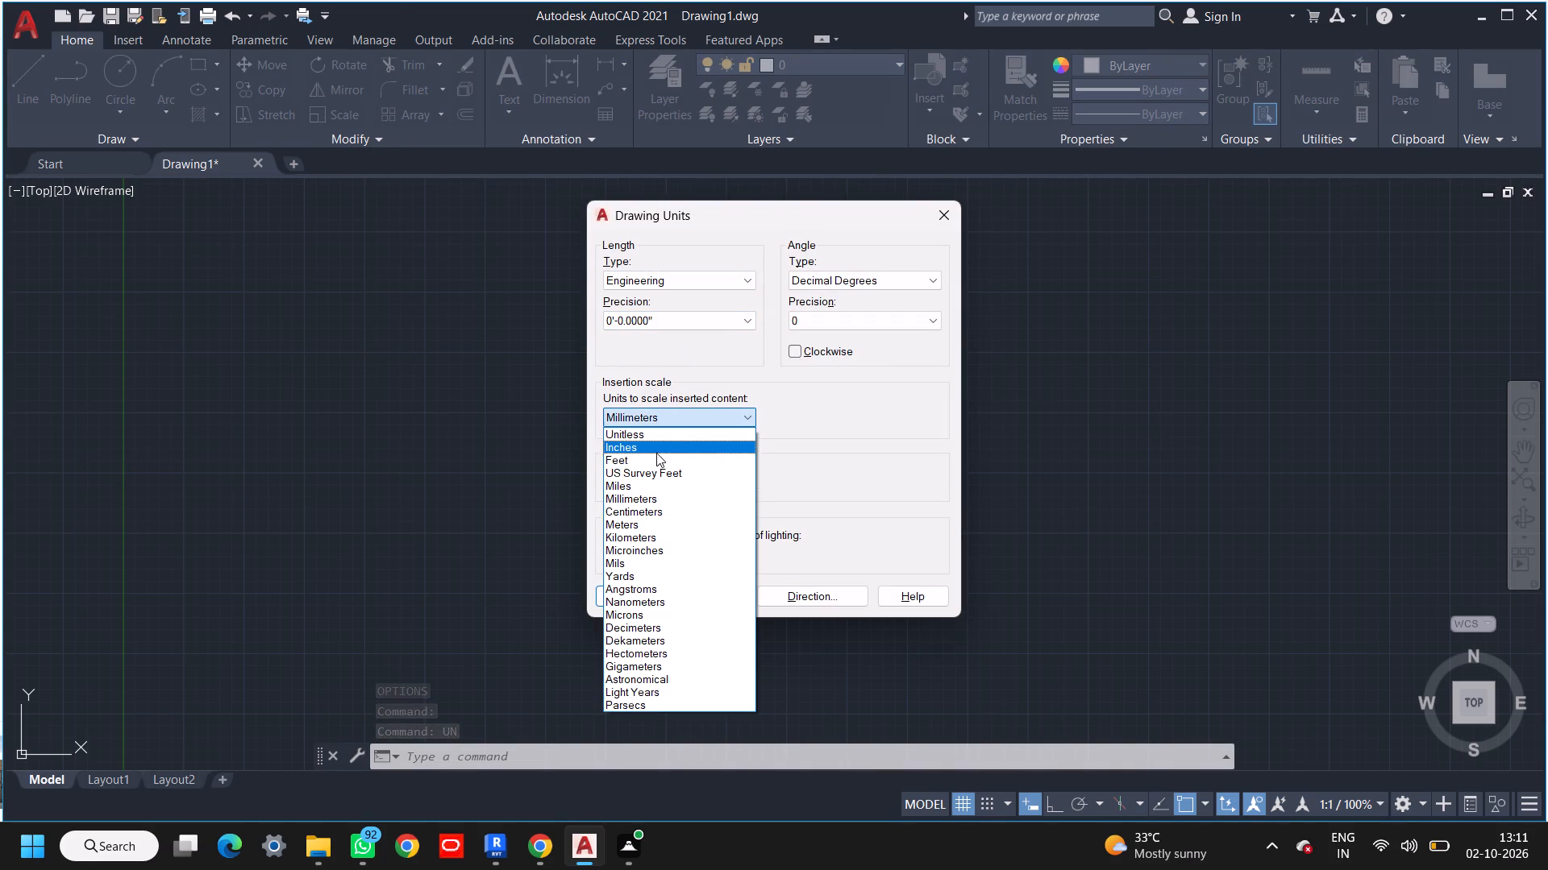
click(656, 452)
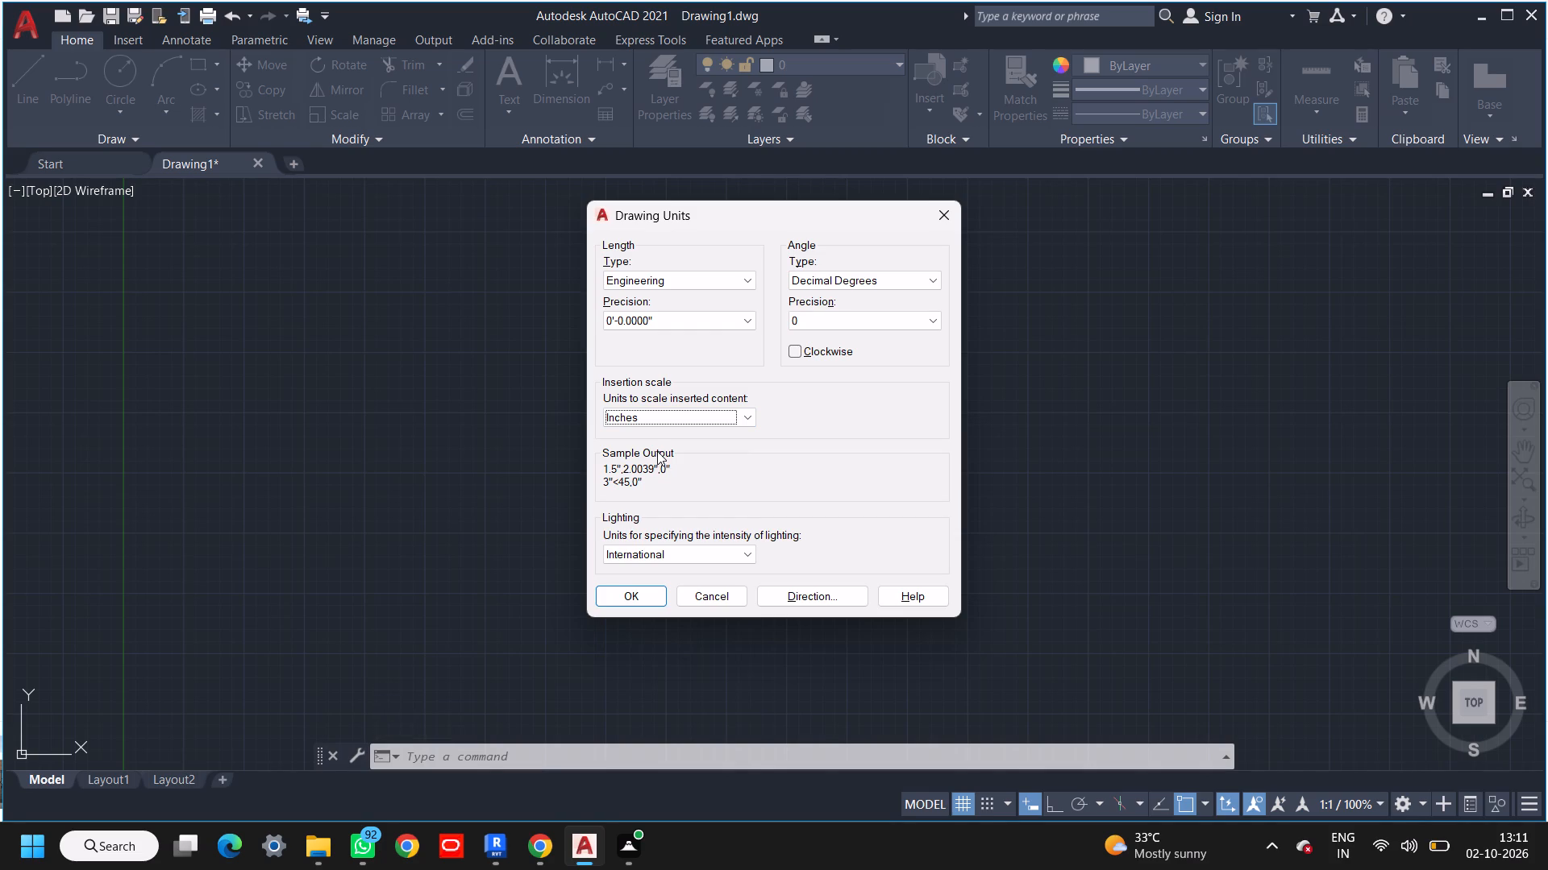
click(602, 590)
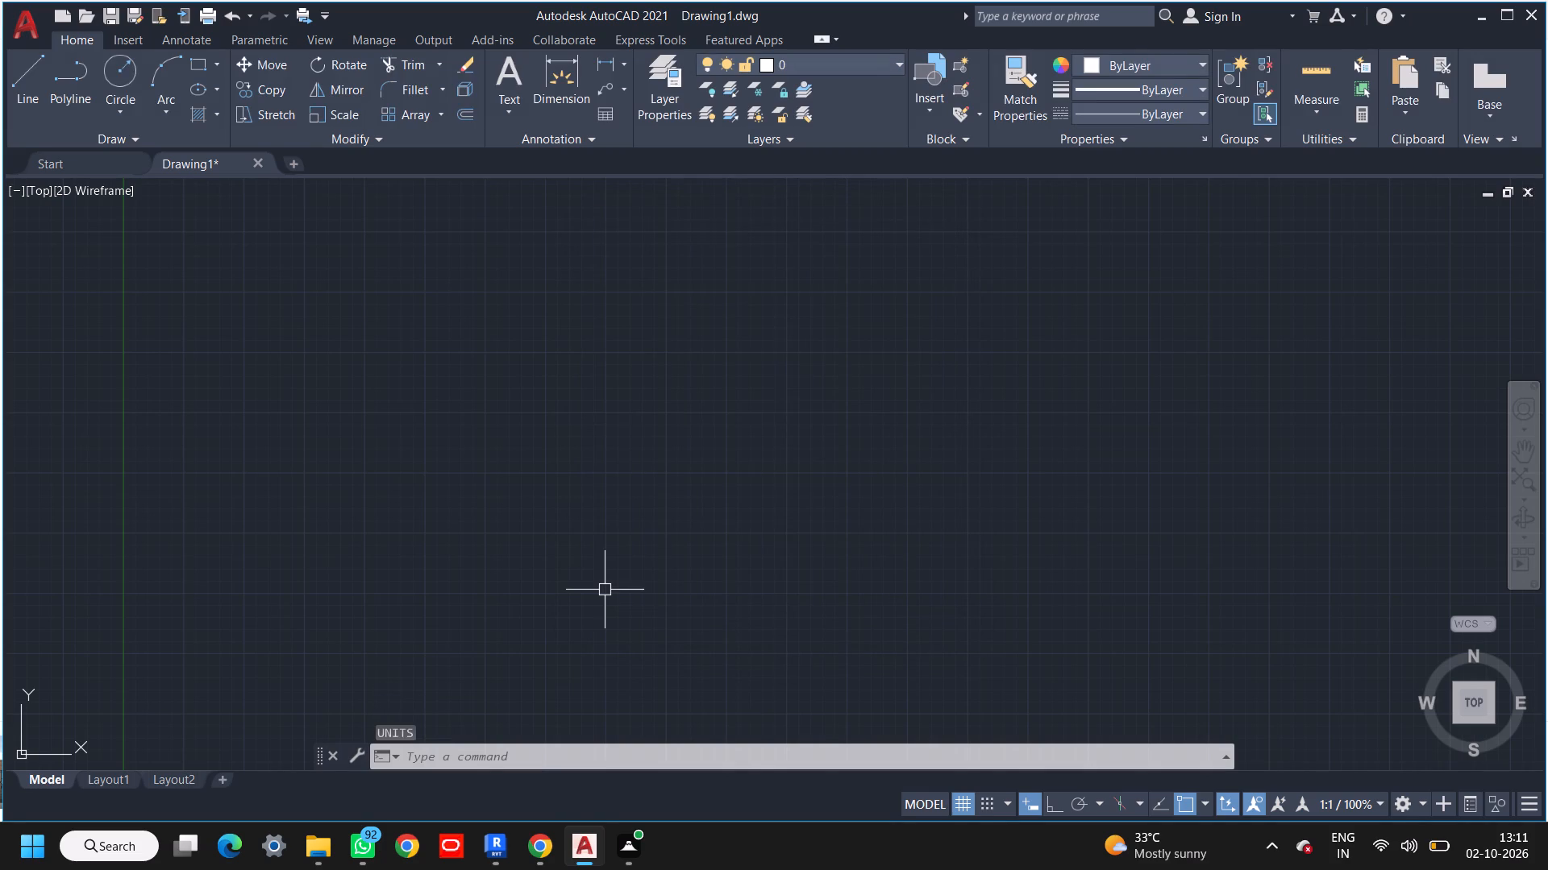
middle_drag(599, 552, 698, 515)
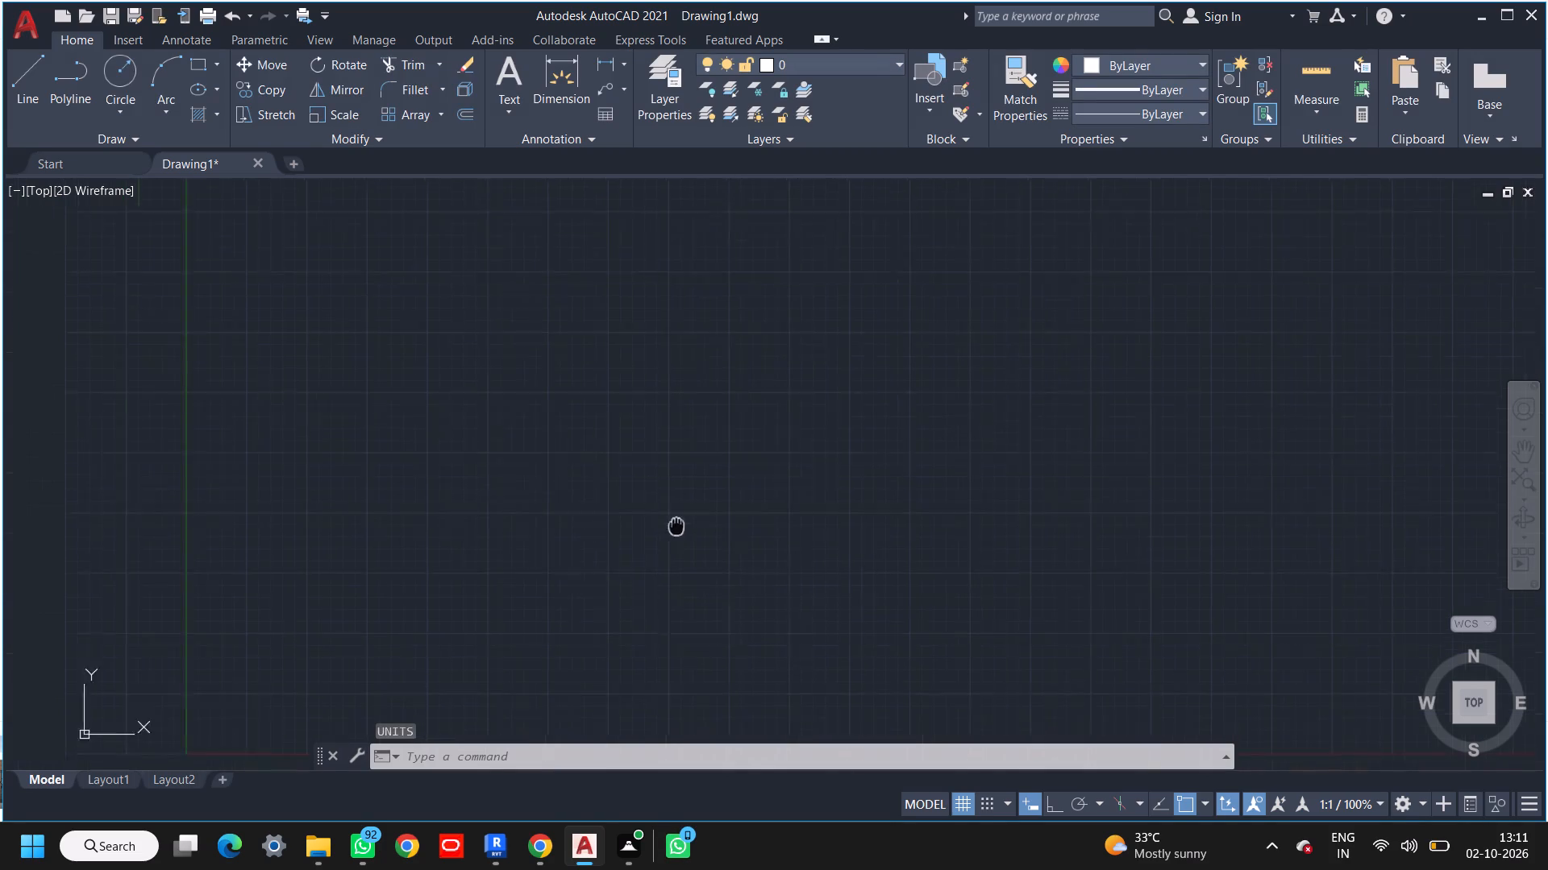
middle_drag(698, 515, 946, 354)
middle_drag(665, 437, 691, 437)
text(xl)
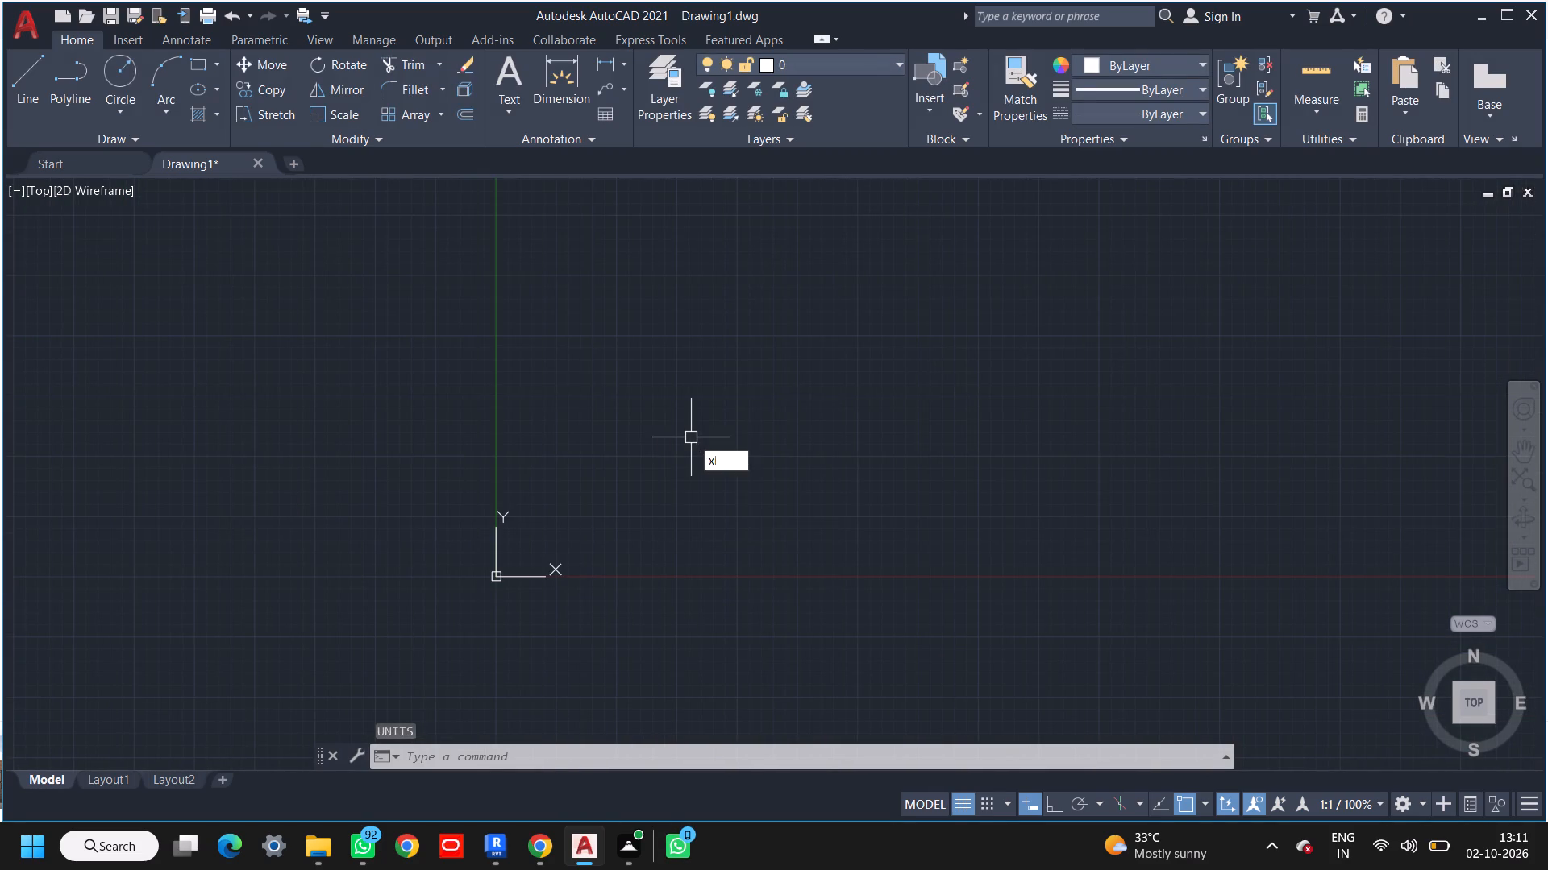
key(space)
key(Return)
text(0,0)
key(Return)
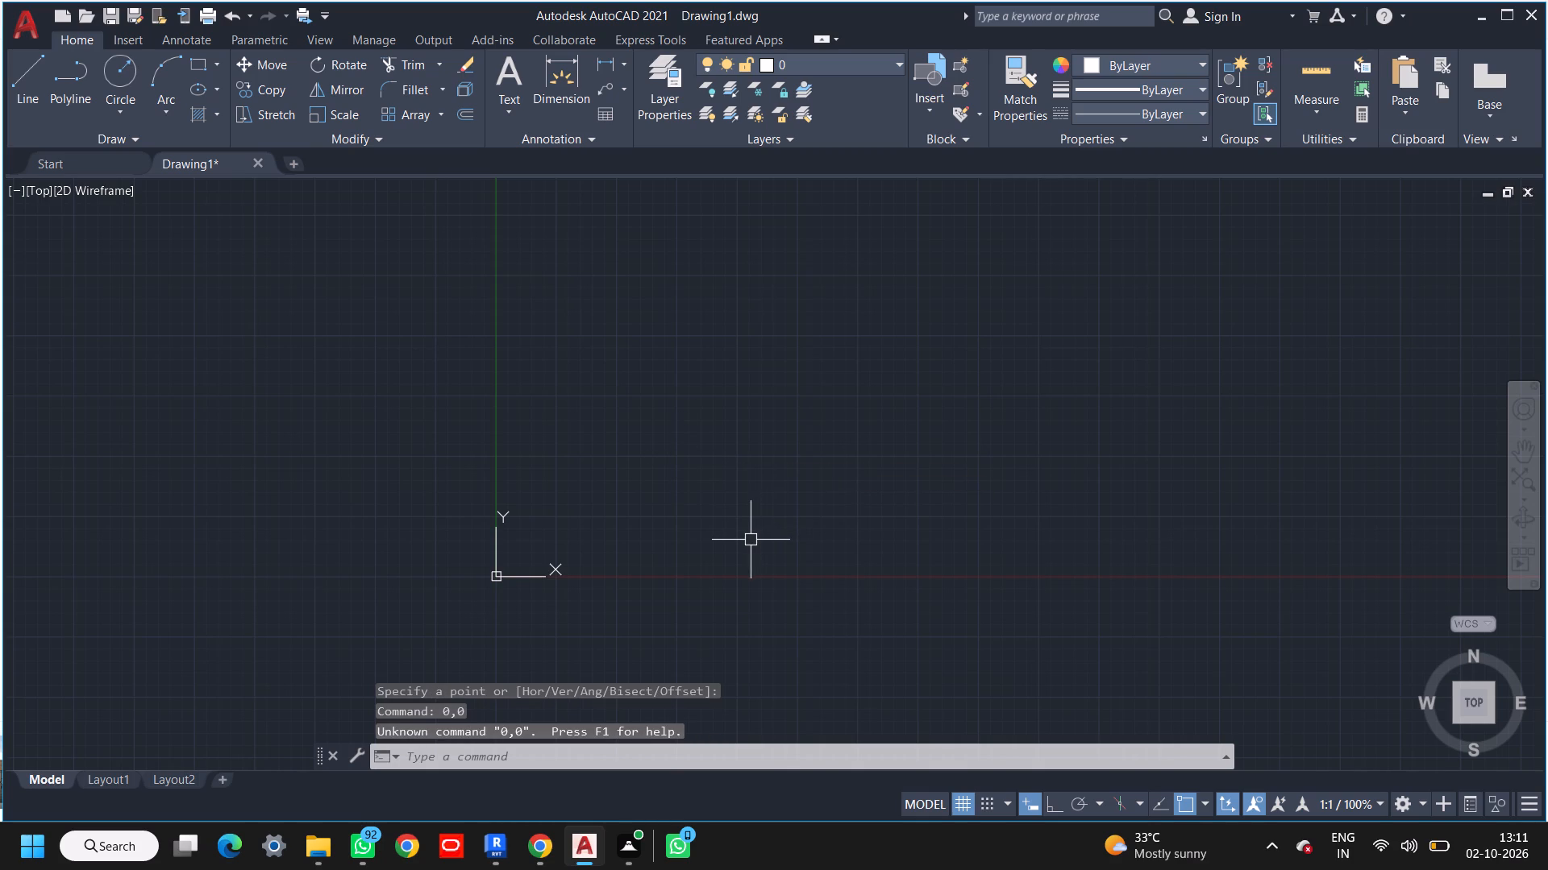
Draw a horizontal and a vertical construction line through the origin 0,0 with Ortho on.
text(xl)
key(space)
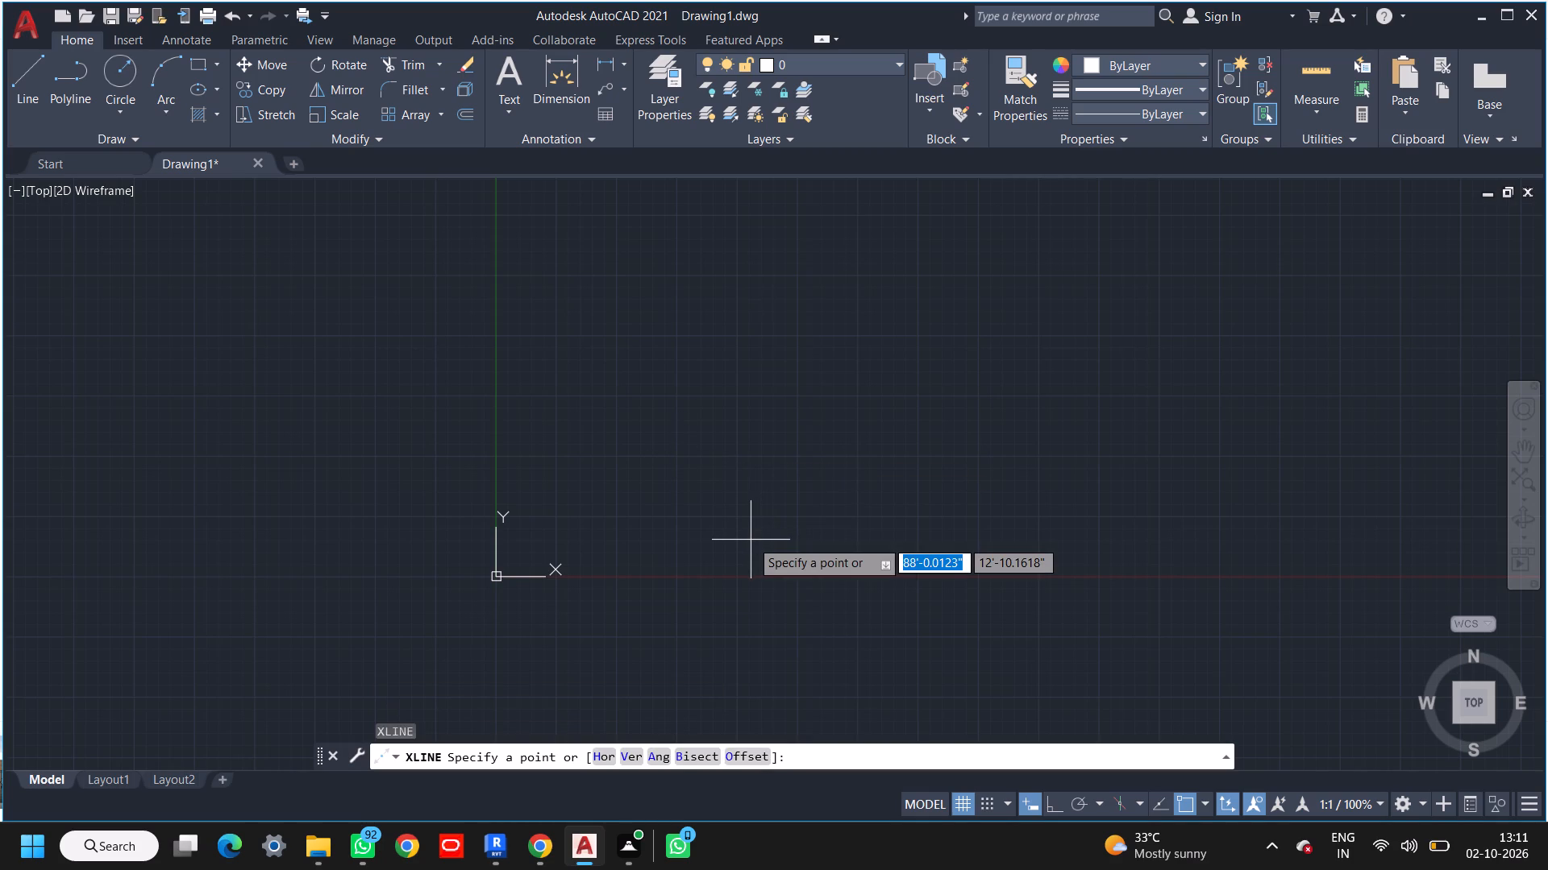
text(0,0)
key(Return)
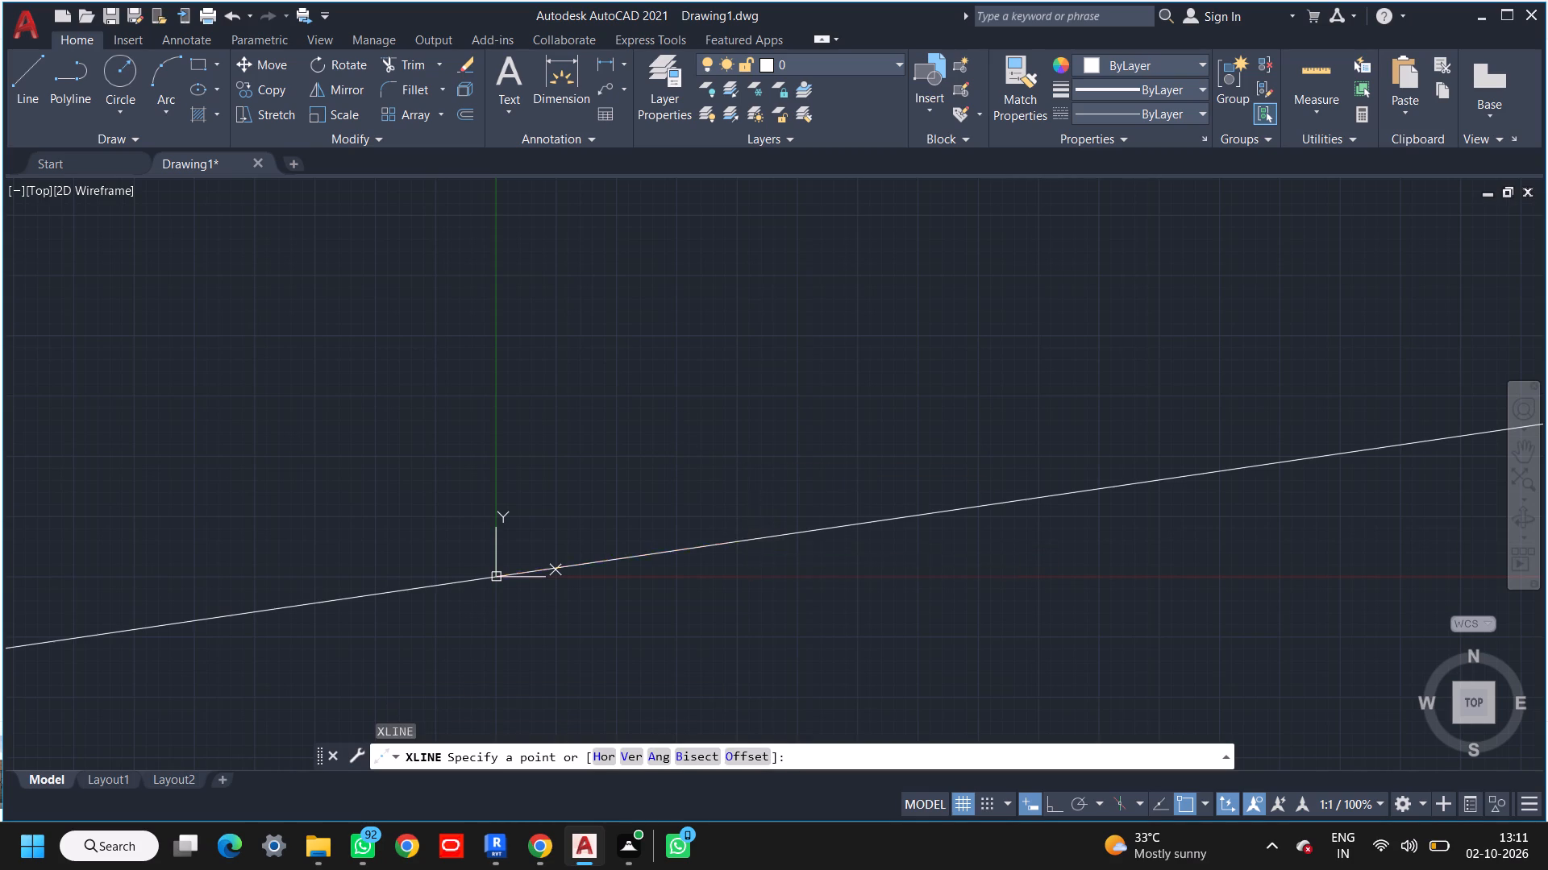
key(F8)
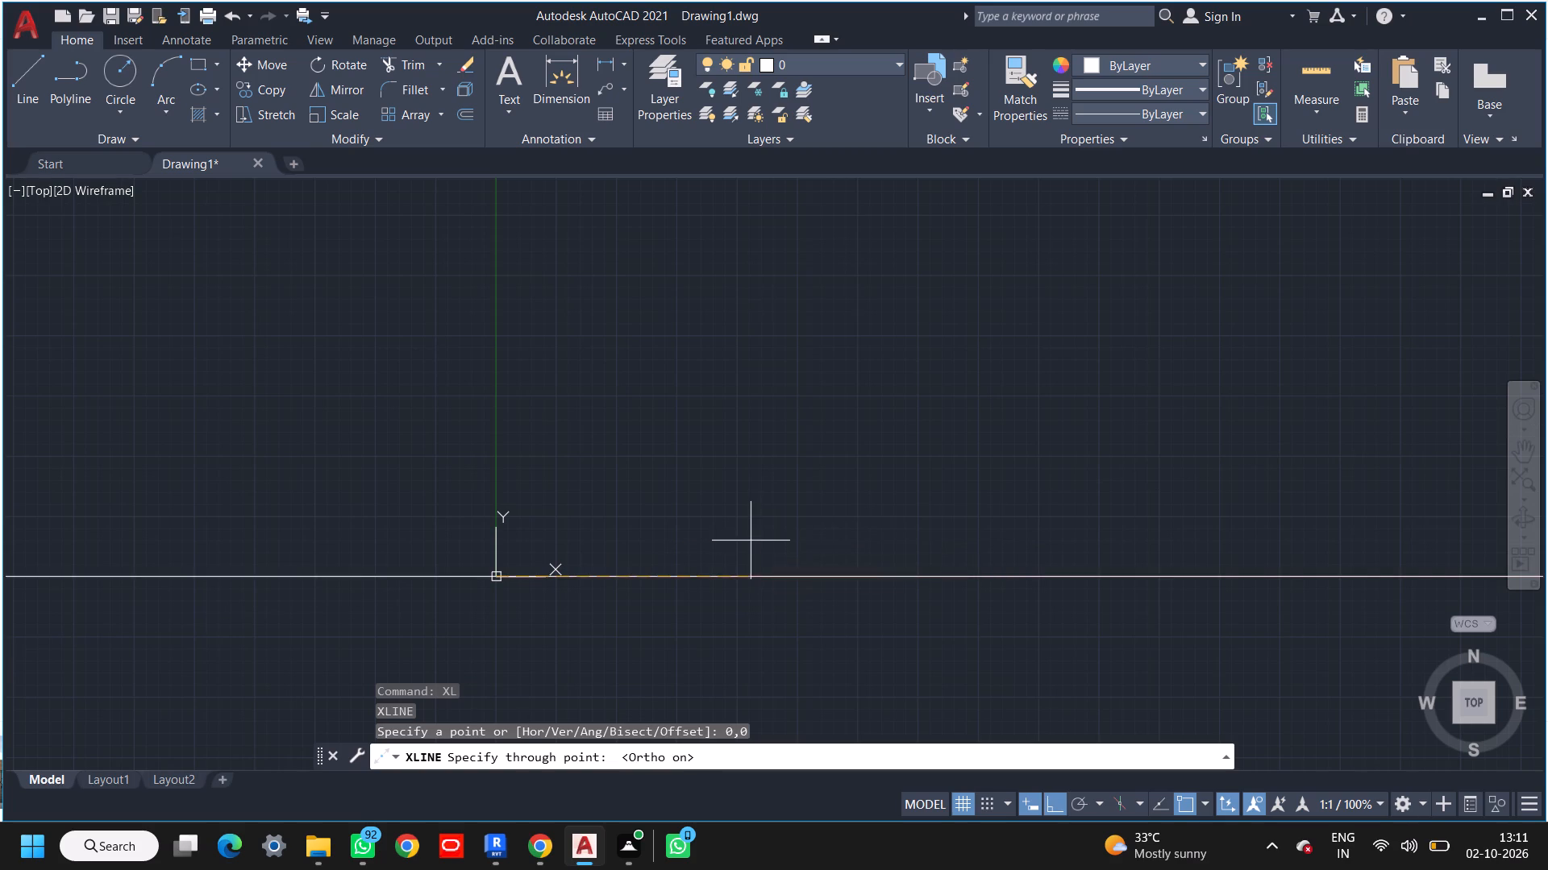
click(771, 565)
click(568, 346)
key(Escape)
Offset the vertical construction line 30' to the right and the horizontal construction line 50' upward.
text(o)
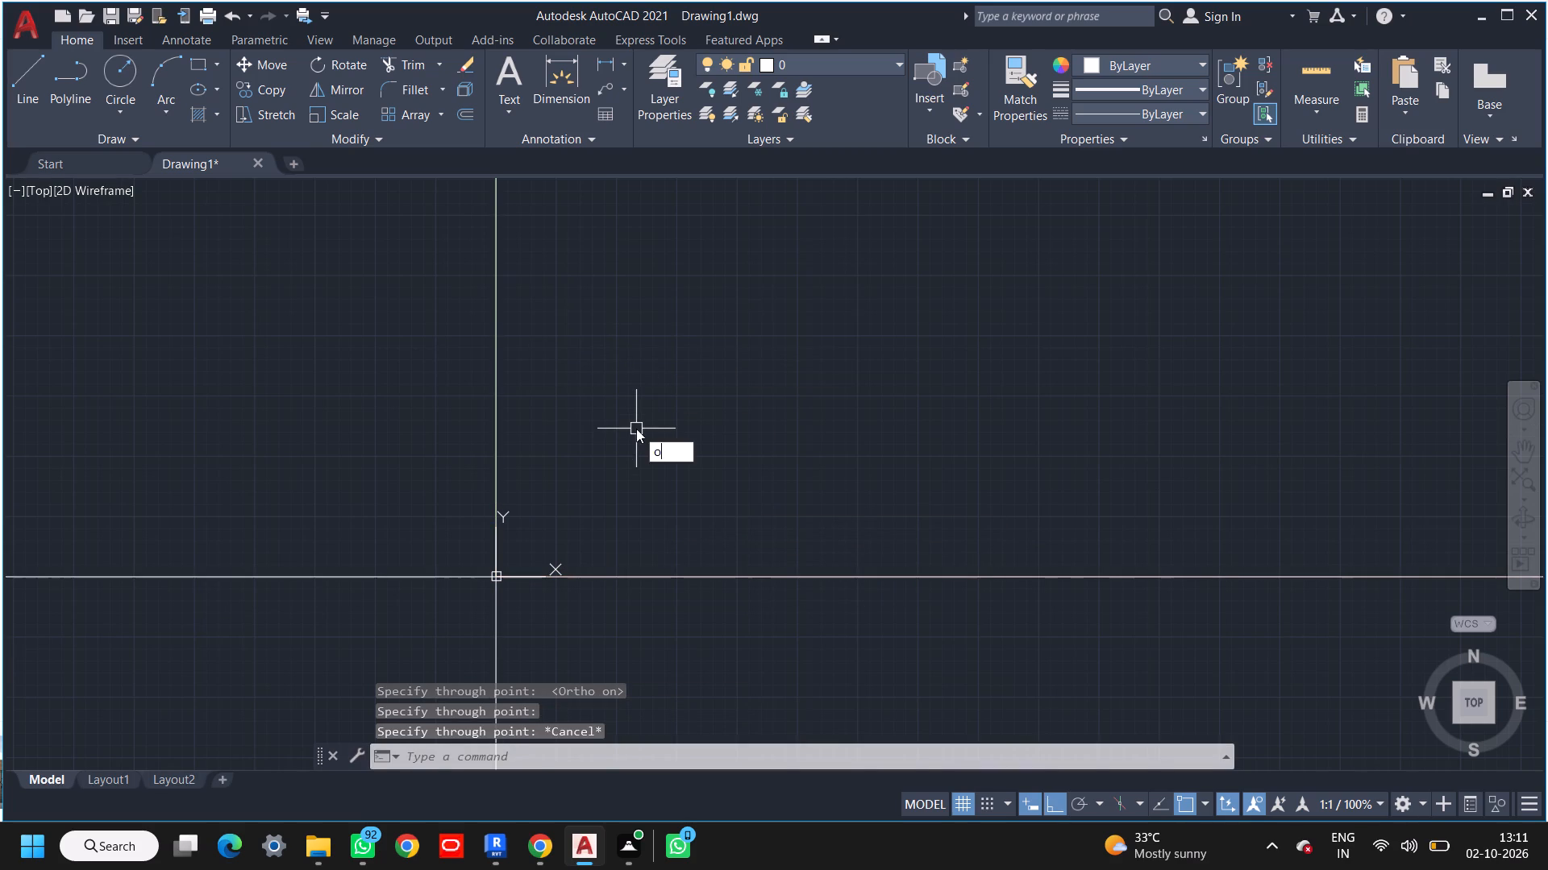
key(space)
key(space)
click(497, 429)
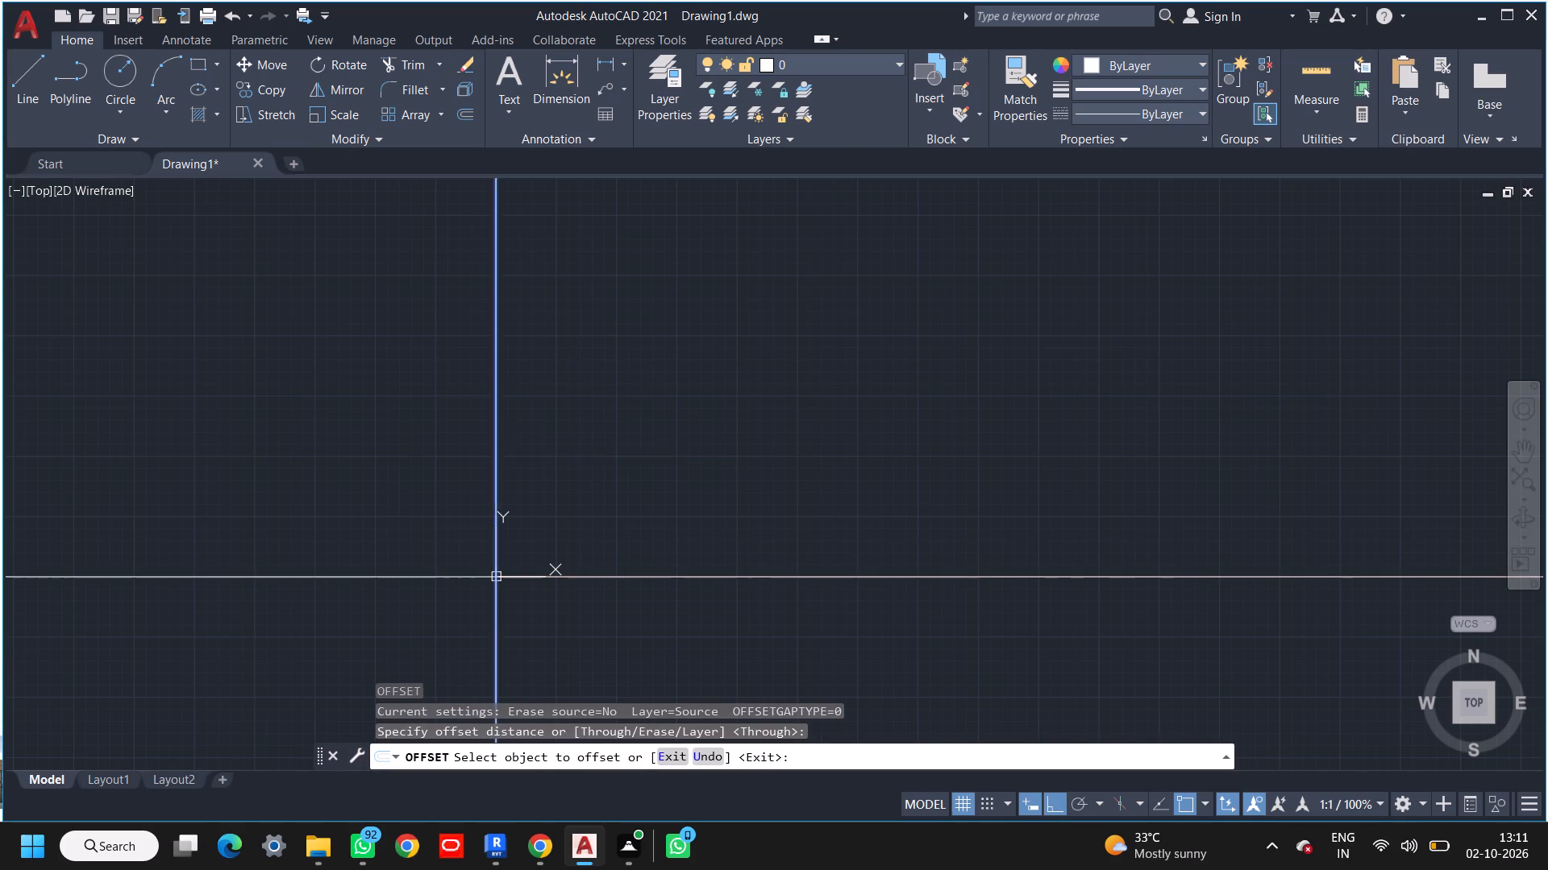
text(30')
key(Return)
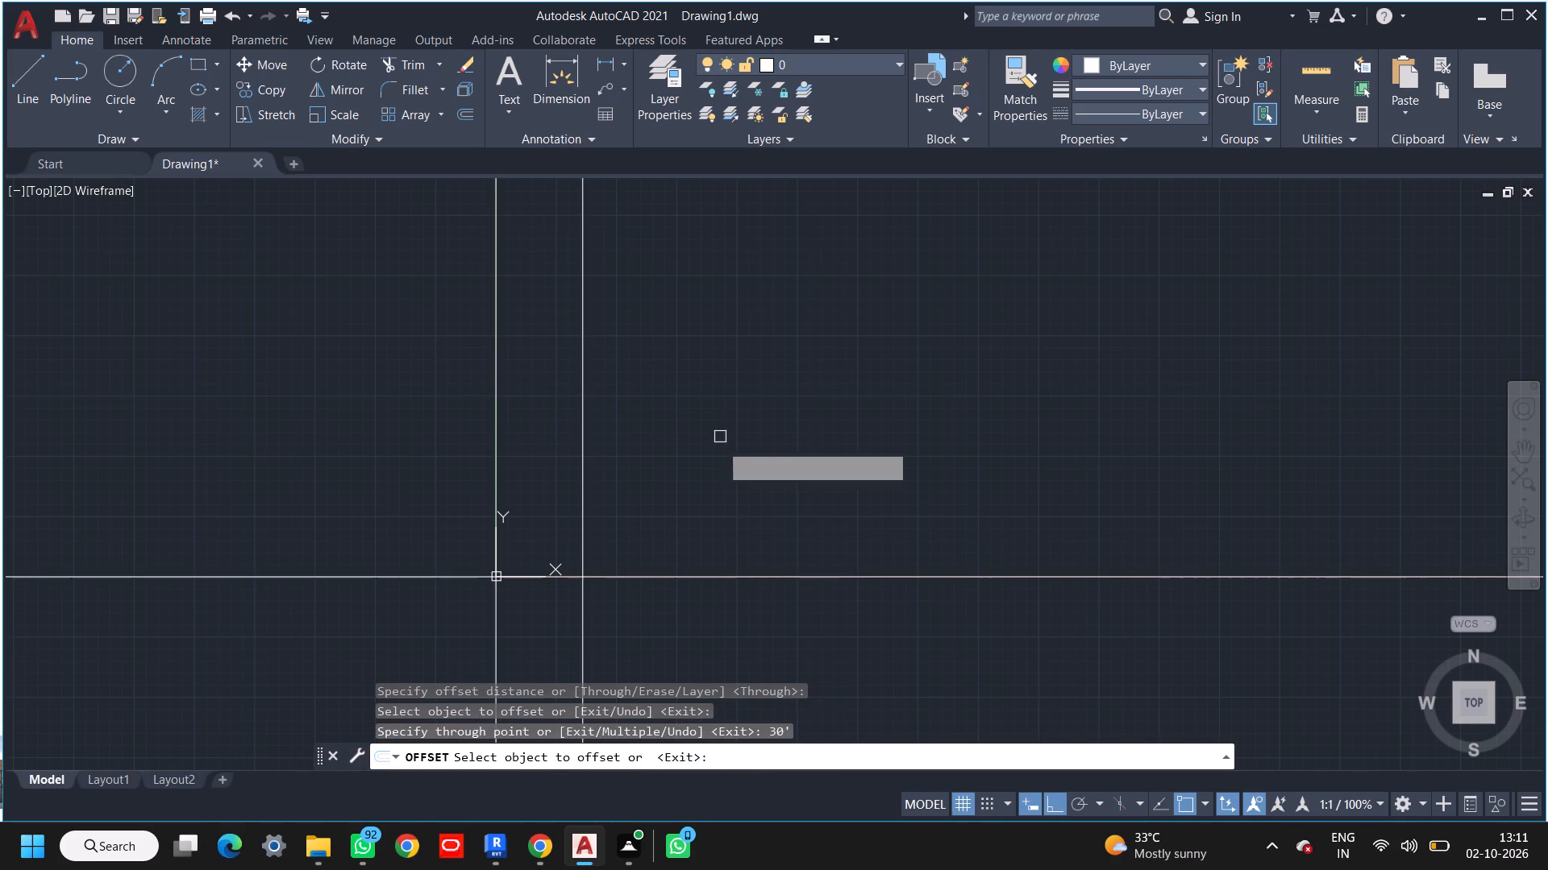
click(770, 571)
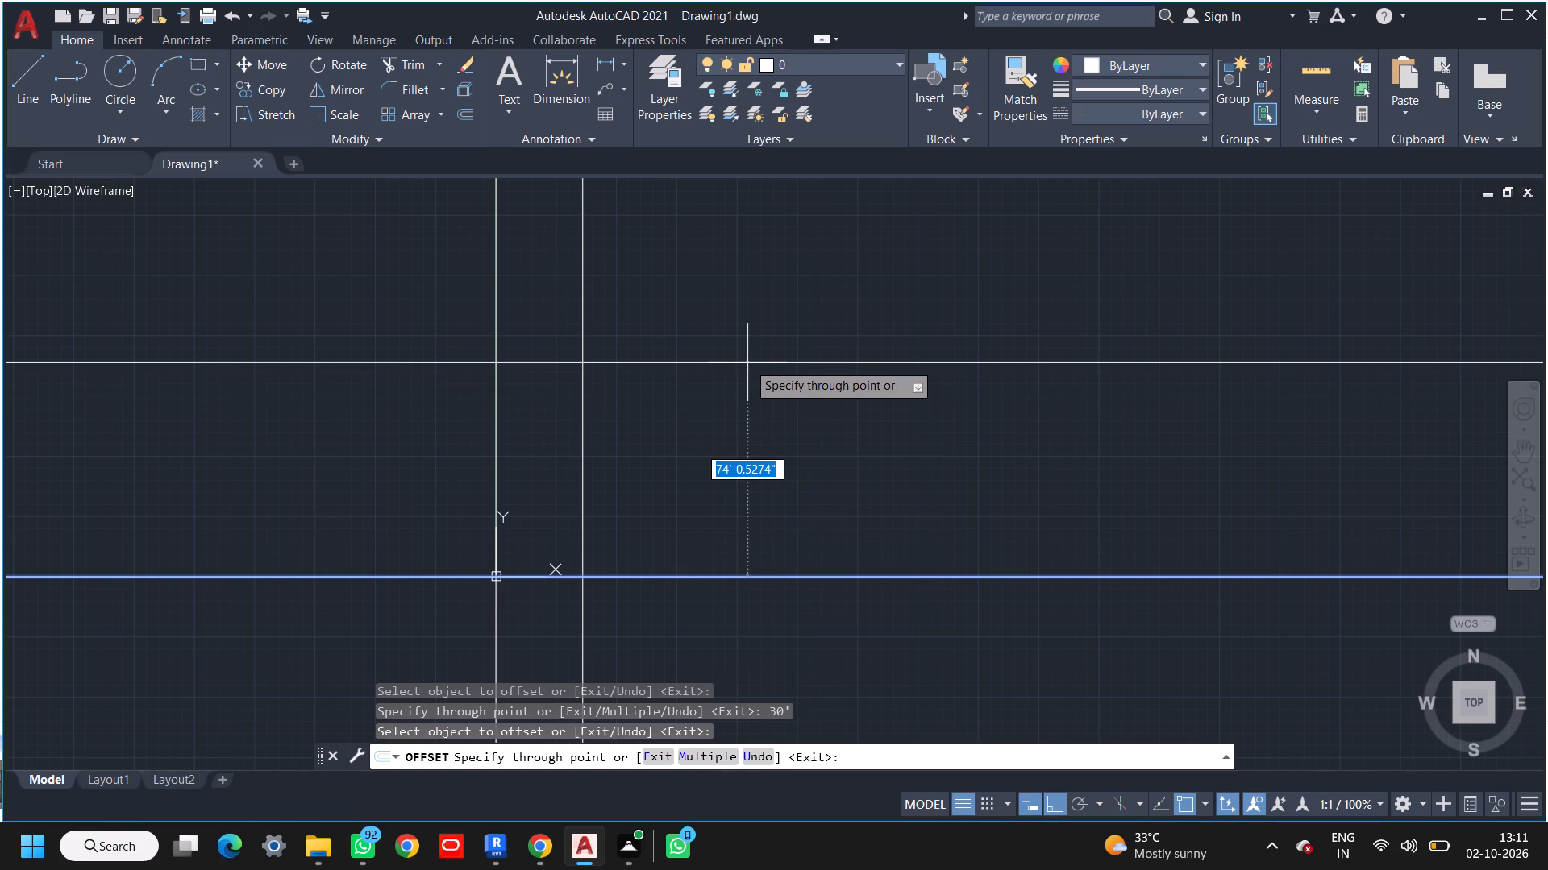
text(50')
key(Return)
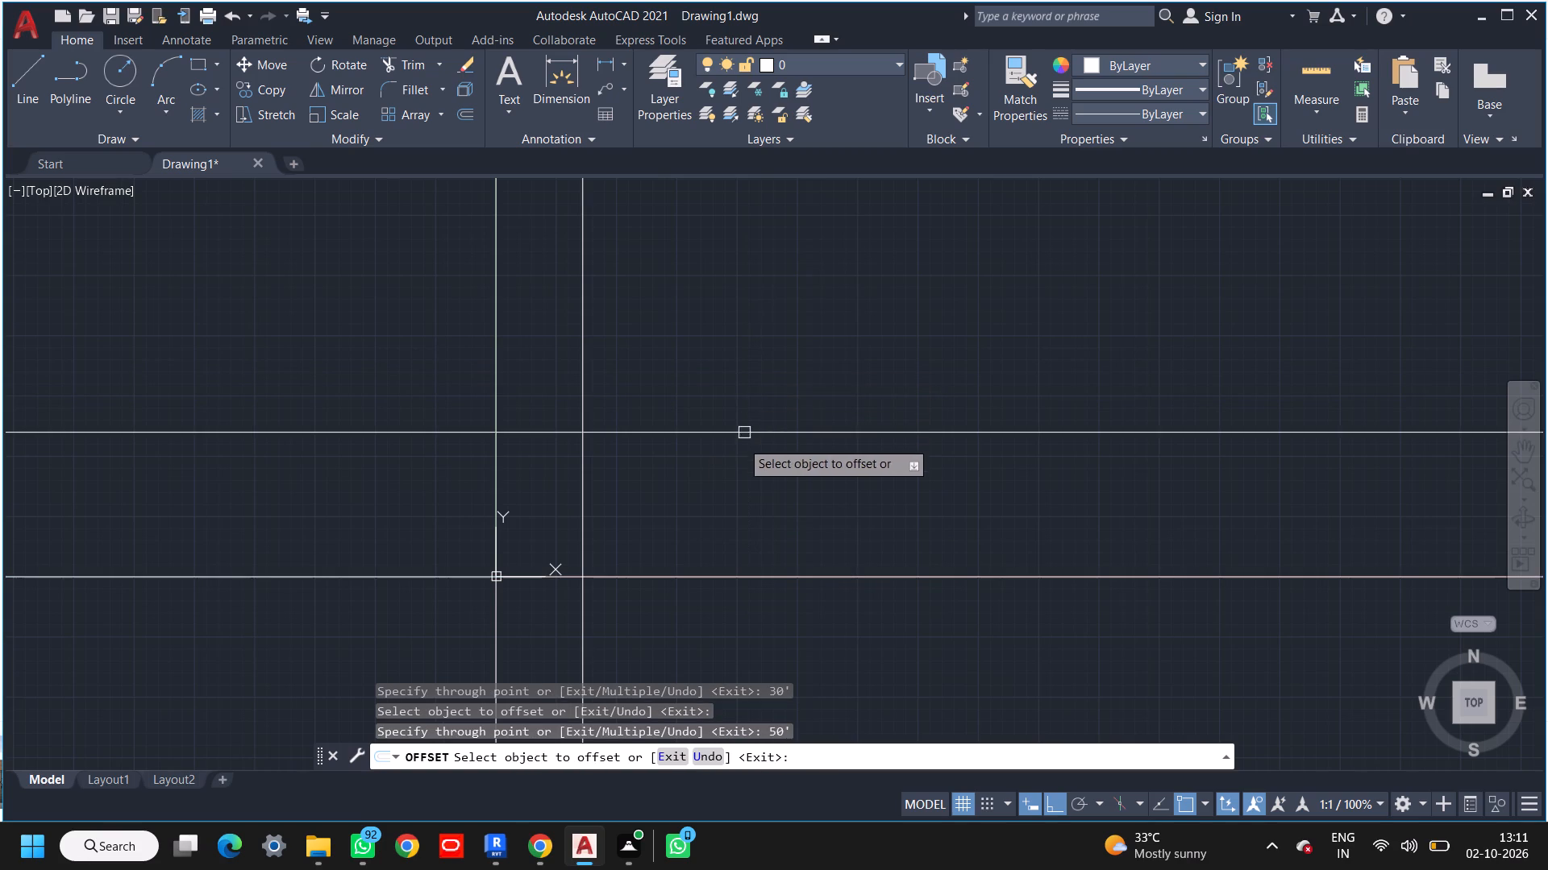
key(Escape)
Trim the overhanging ends of all four construction lines to leave a closed 30' by 50' rectangle.
key(t)
key(r)
key(space)
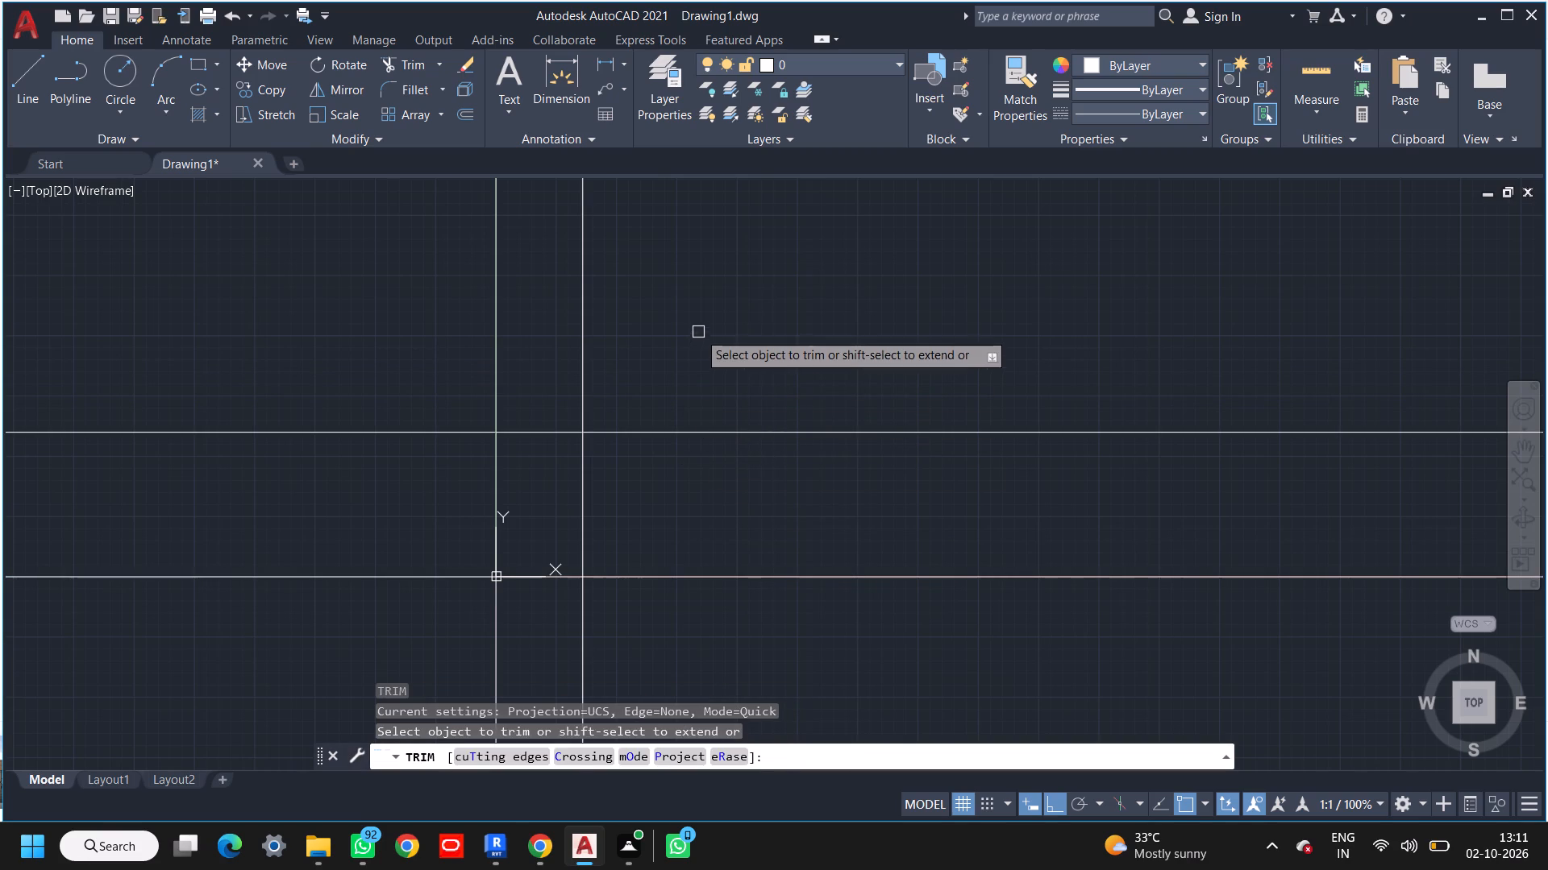
click(698, 332)
click(381, 323)
click(394, 314)
click(385, 636)
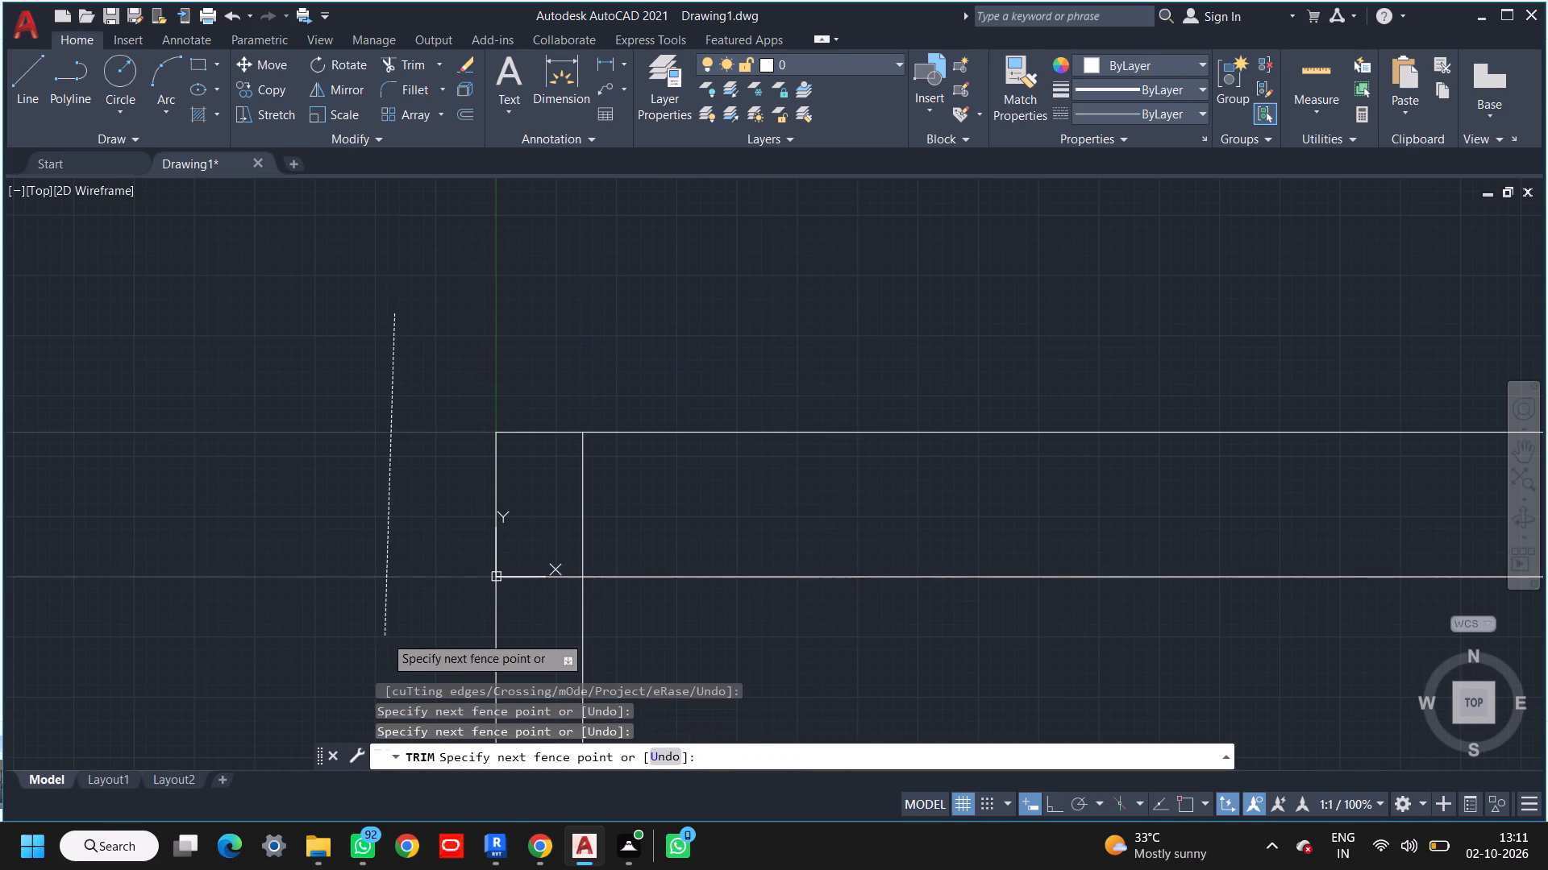
click(361, 622)
click(731, 663)
click(725, 645)
click(744, 338)
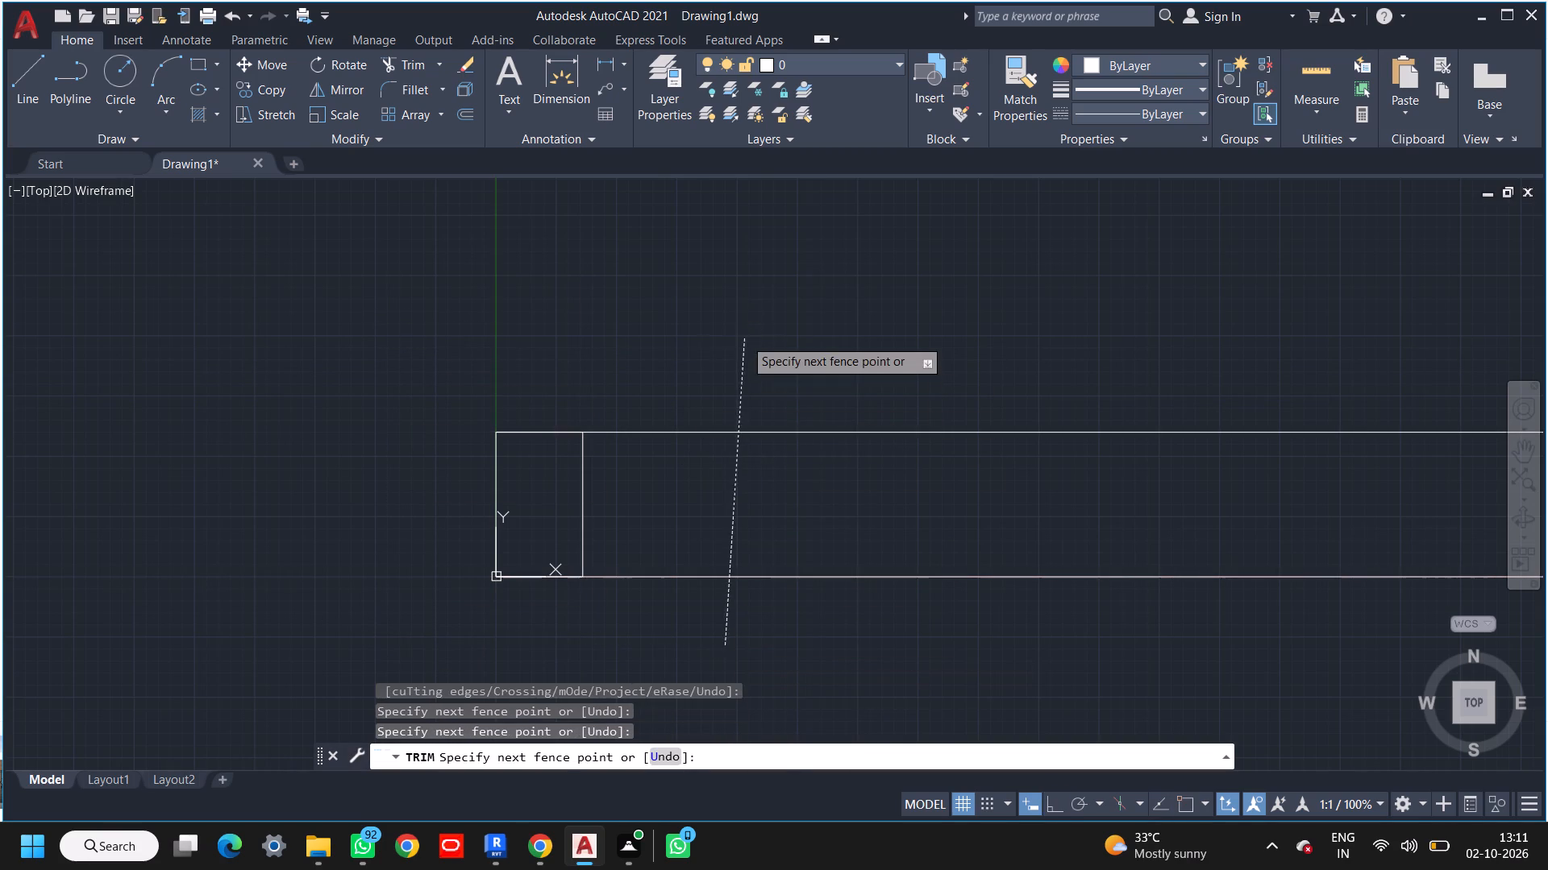
scroll(710, 460, down, 1)
middle_drag(701, 472, 745, 459)
key(Escape)
Offset all four sides of the rectangle 9" inward to form the outer wall thickness.
key(o)
key(space)
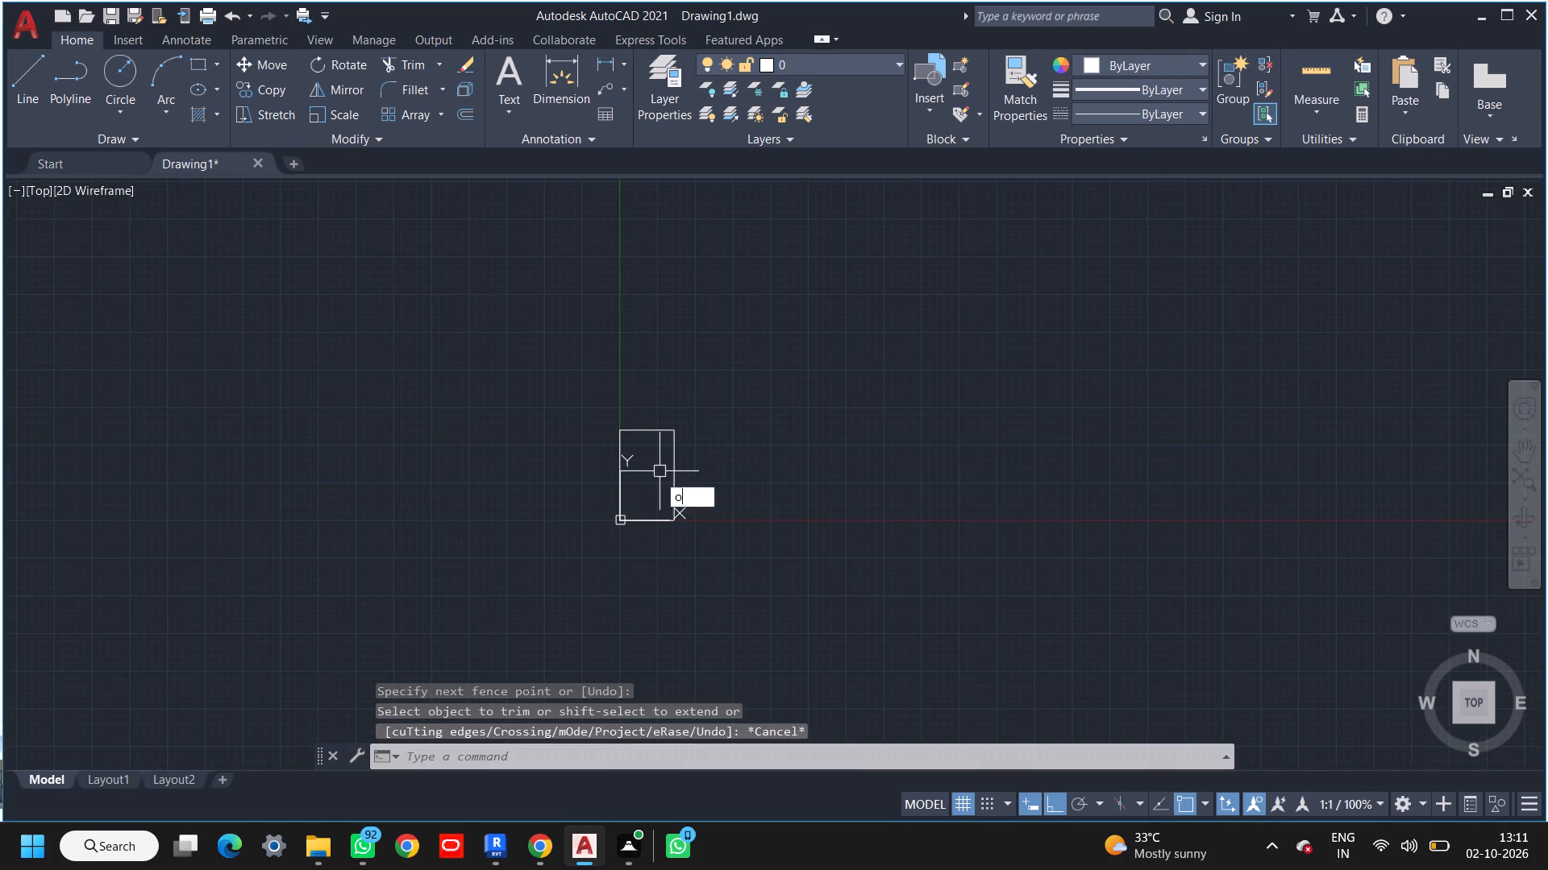
key(space)
scroll(693, 490, up, 2)
middle_drag(689, 493, 796, 499)
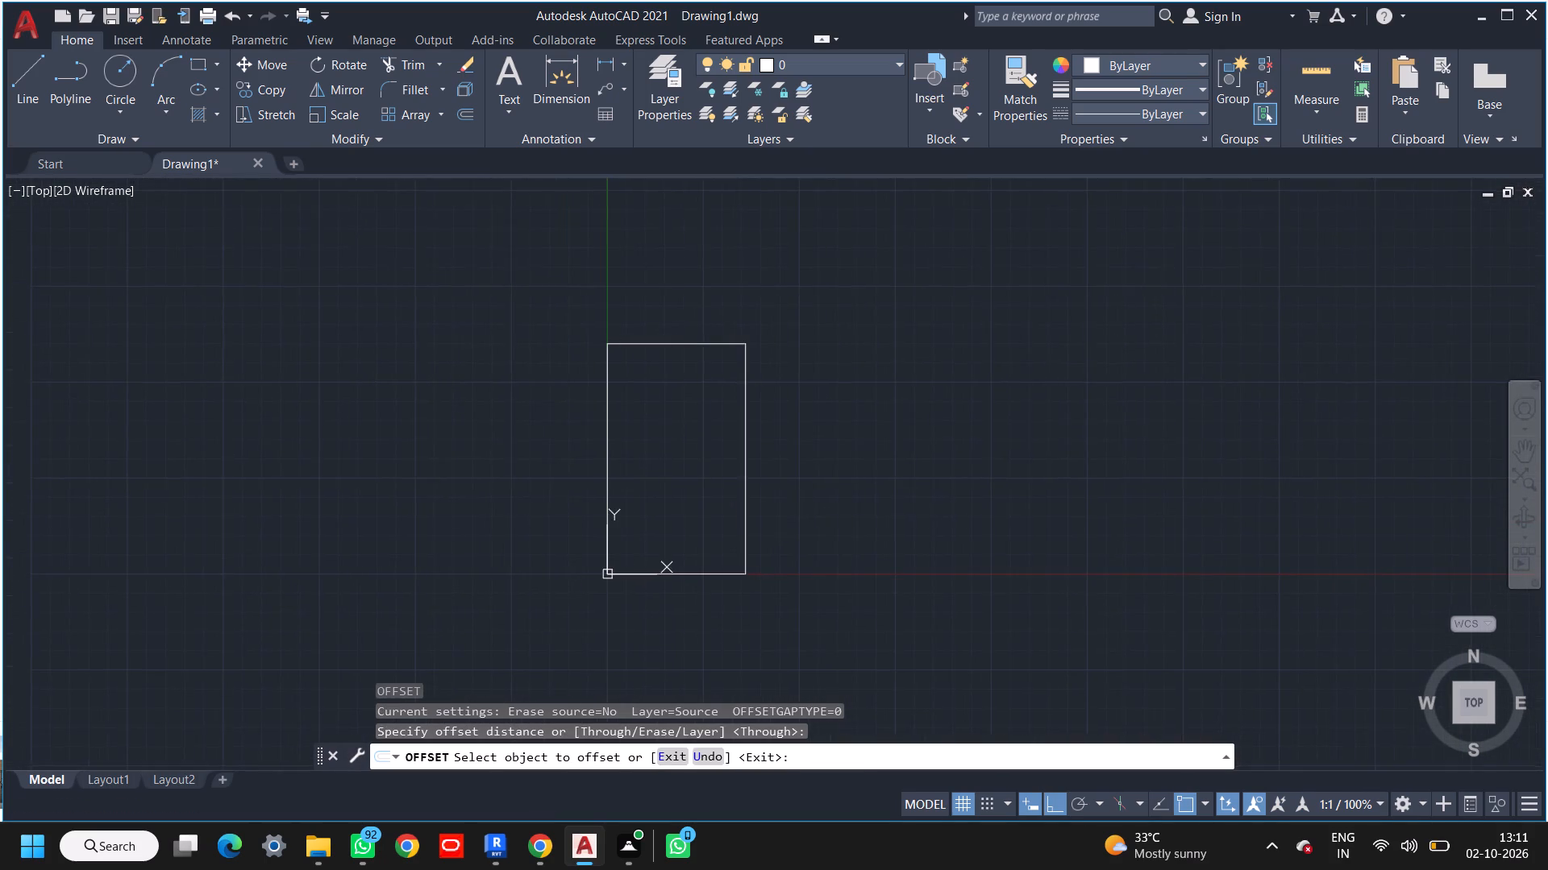
scroll(774, 484, up, 1)
click(630, 255)
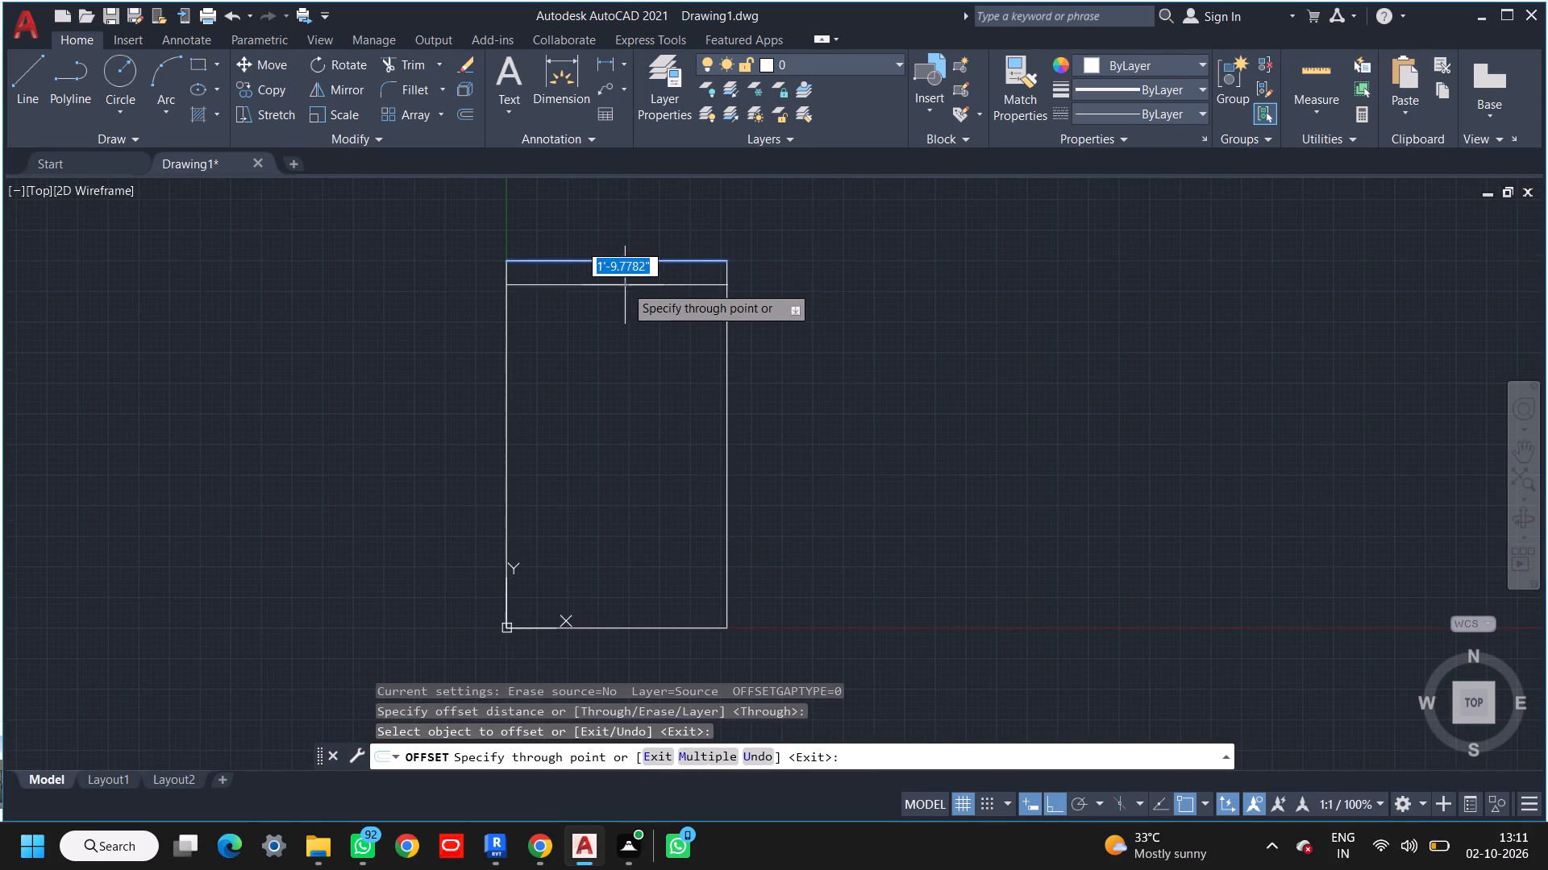
text(9")
key(Return)
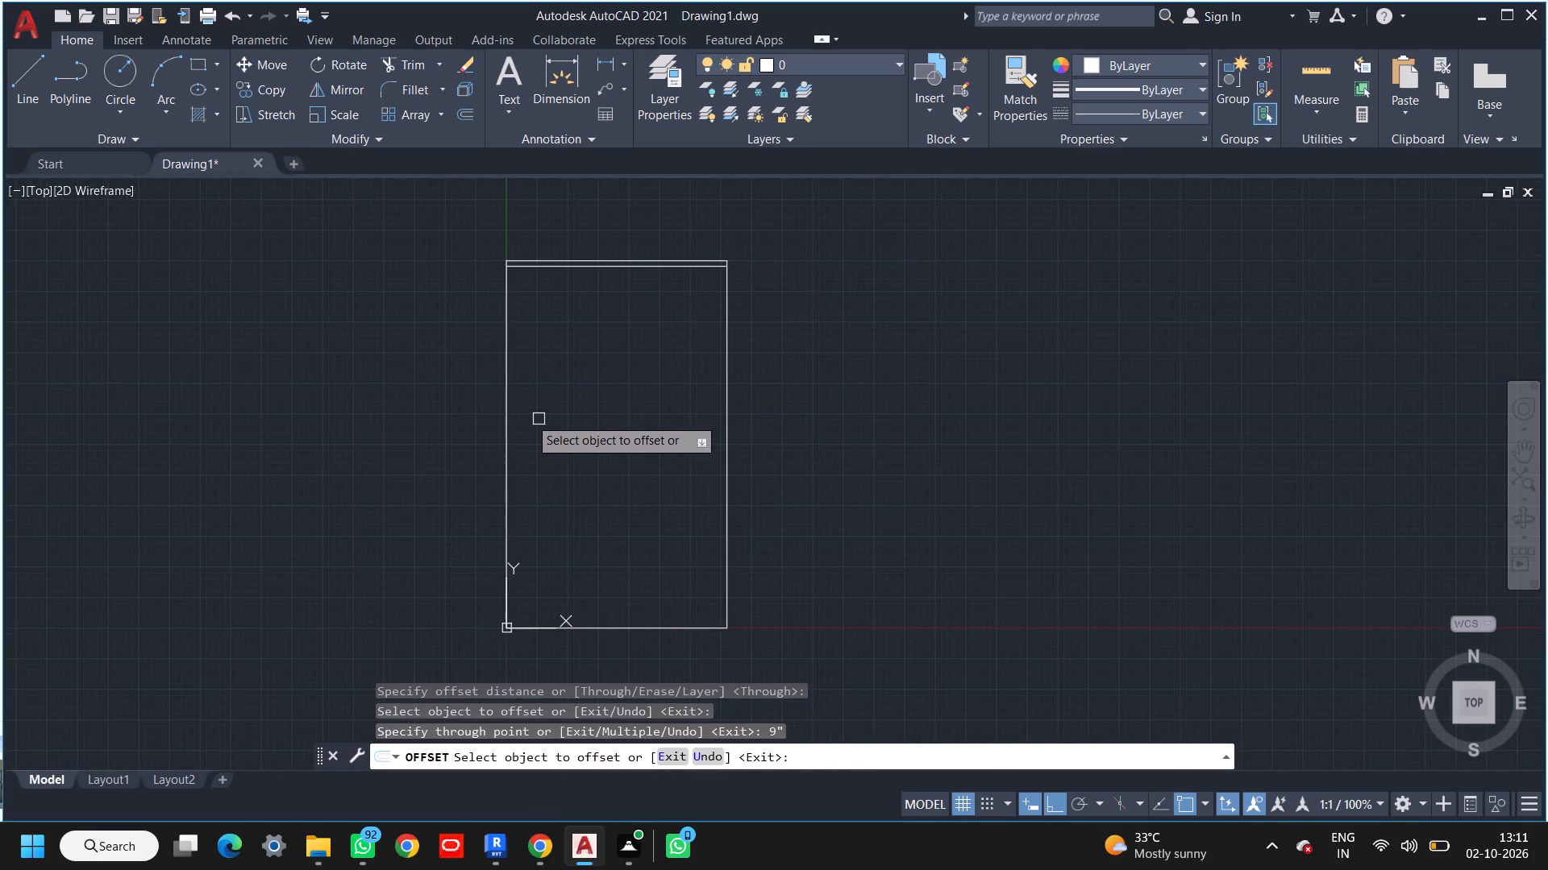
click(510, 404)
text(9")
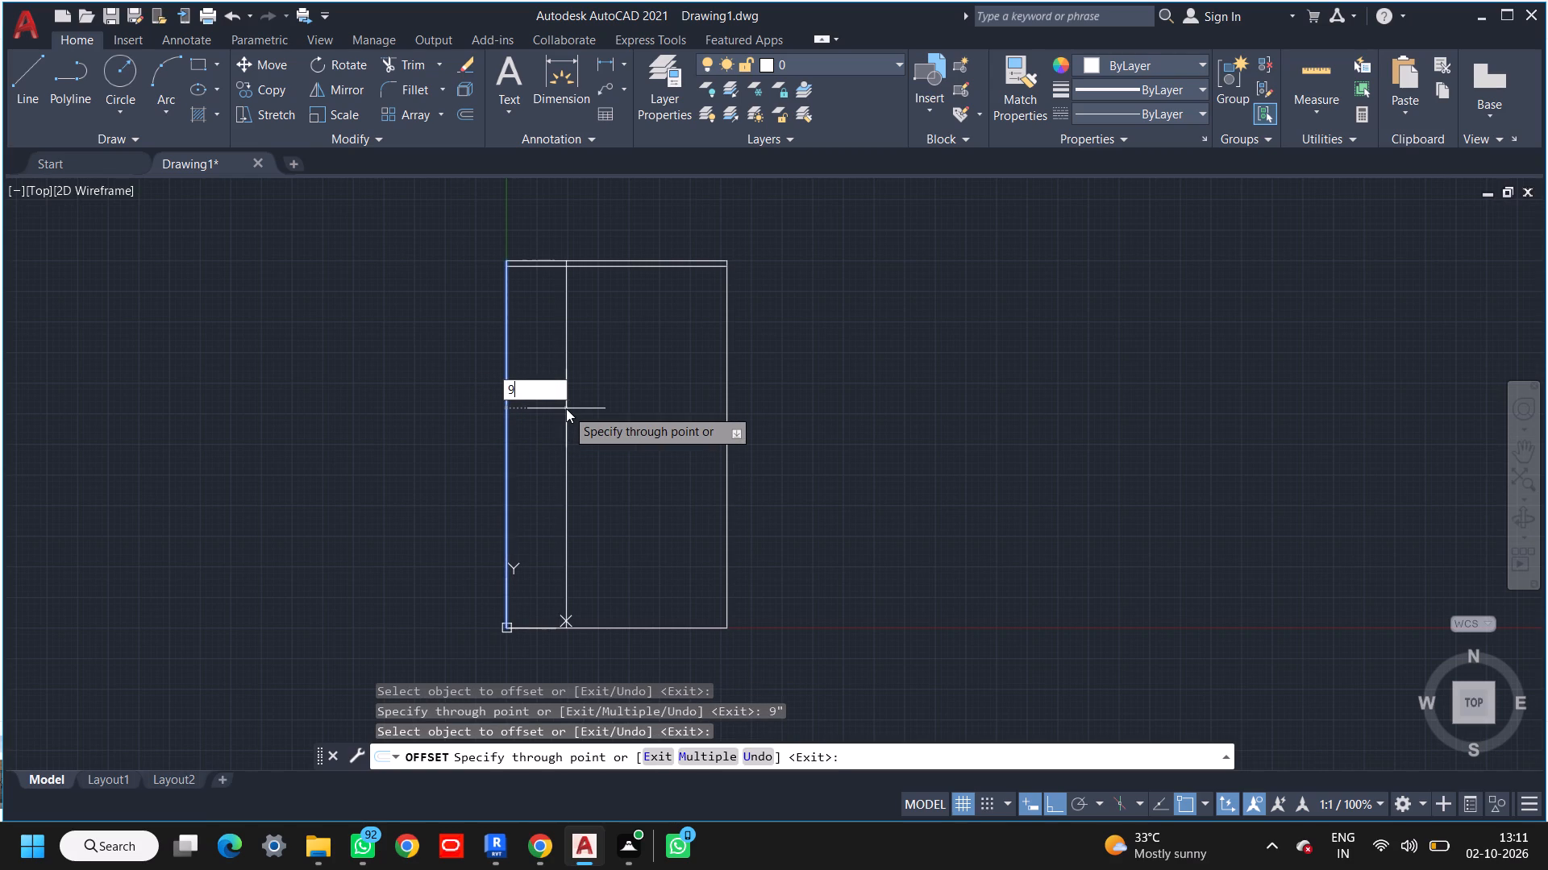
key(Return)
click(731, 411)
text(9")
key(Return)
click(646, 626)
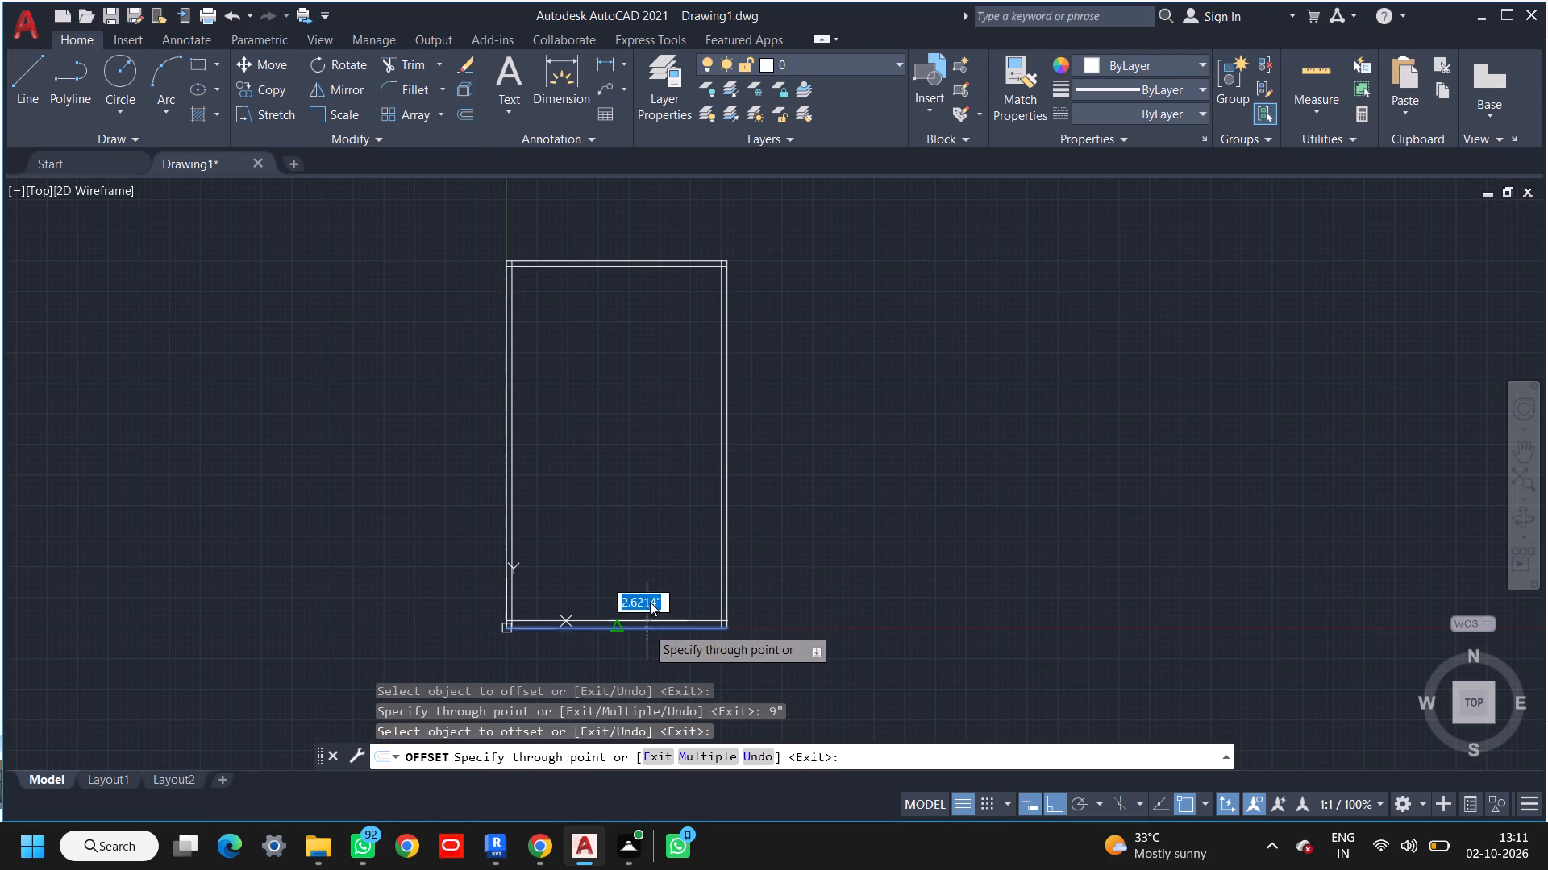
text(9")
key(Return)
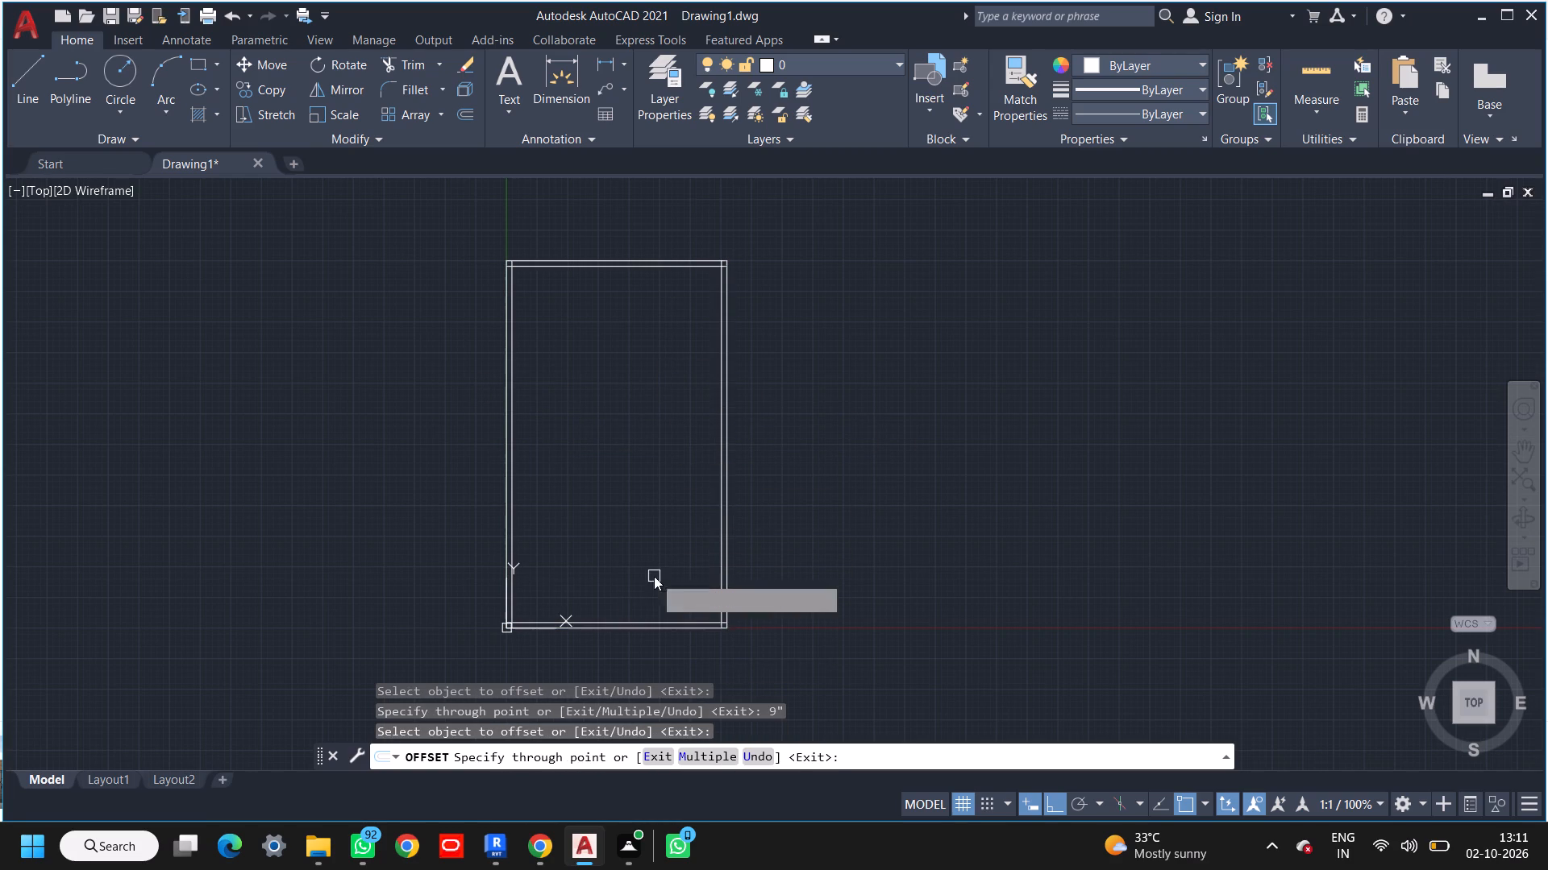
Create a horizontal partition by offsetting the top wall's inner line 12' downward and that new line another 4.5".
click(601, 264)
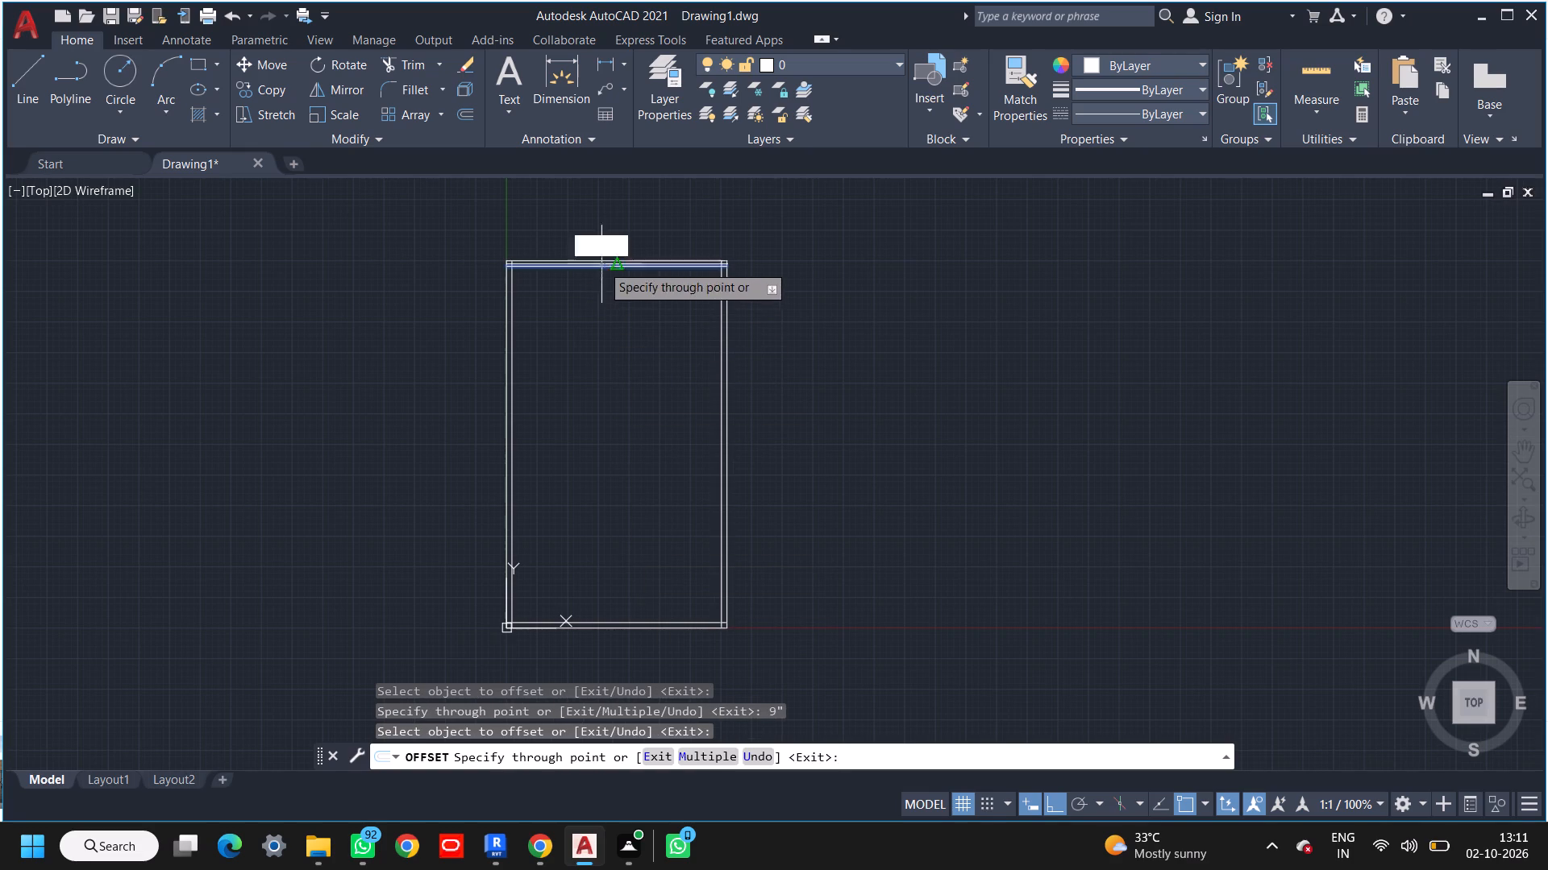
text(12')
key(Return)
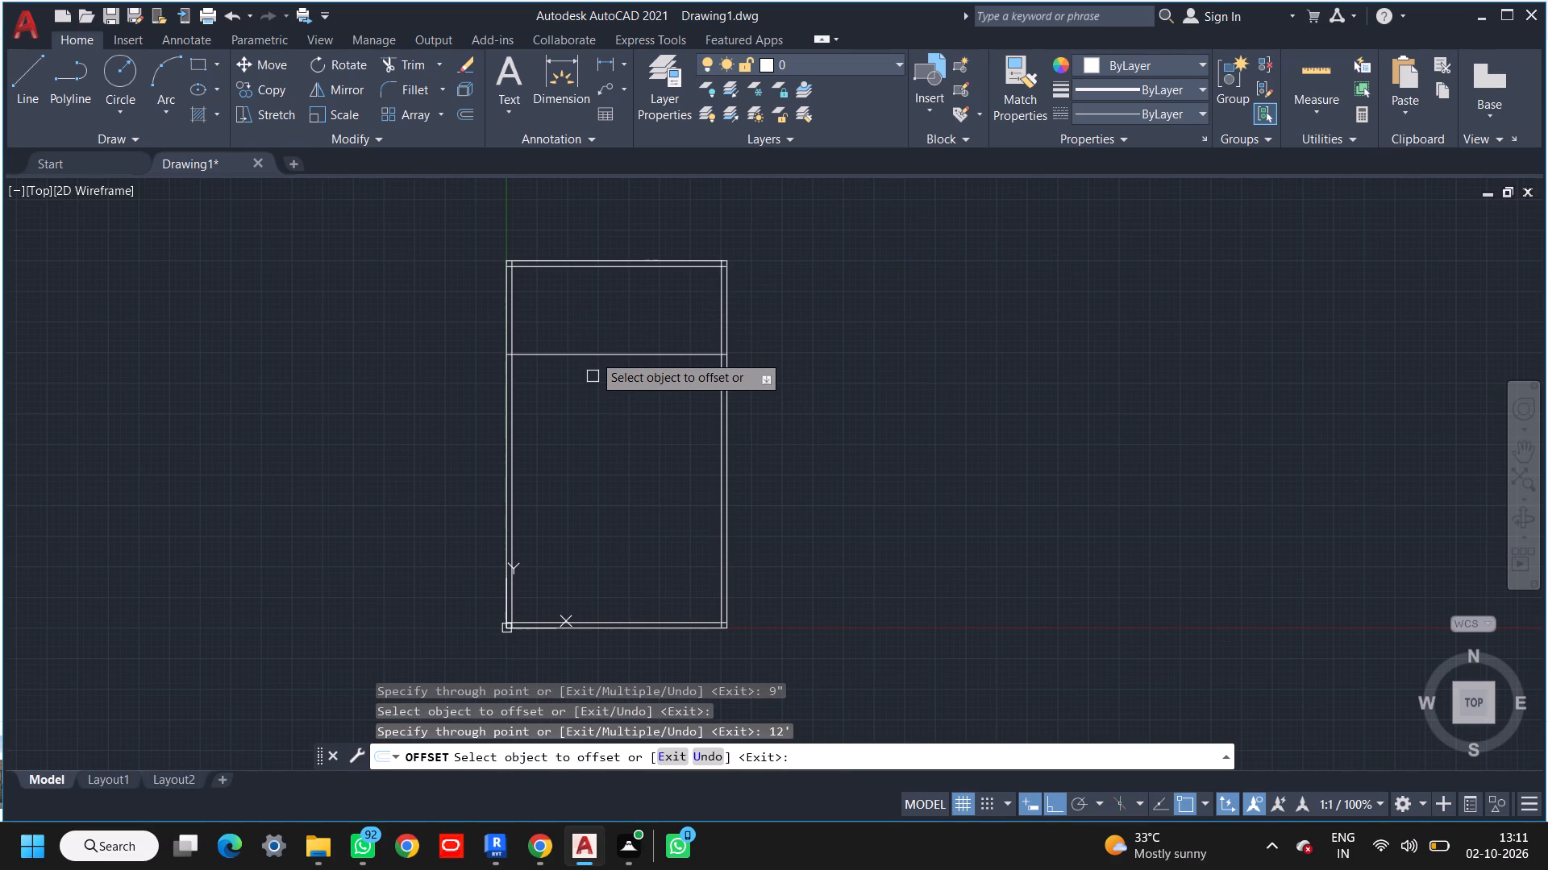
click(594, 351)
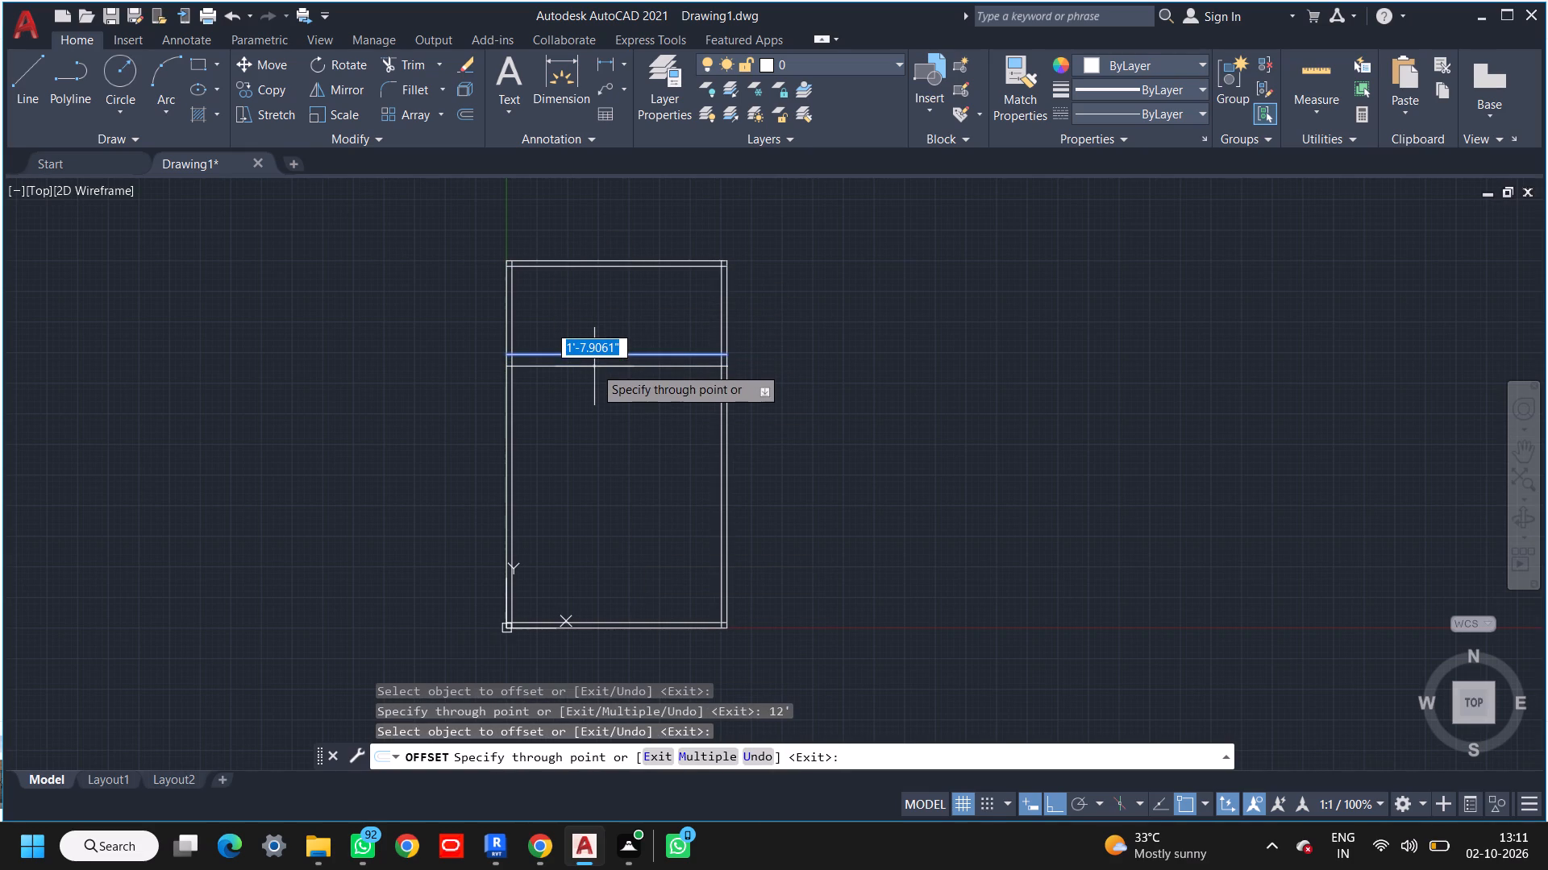
text(4.5")
key(Return)
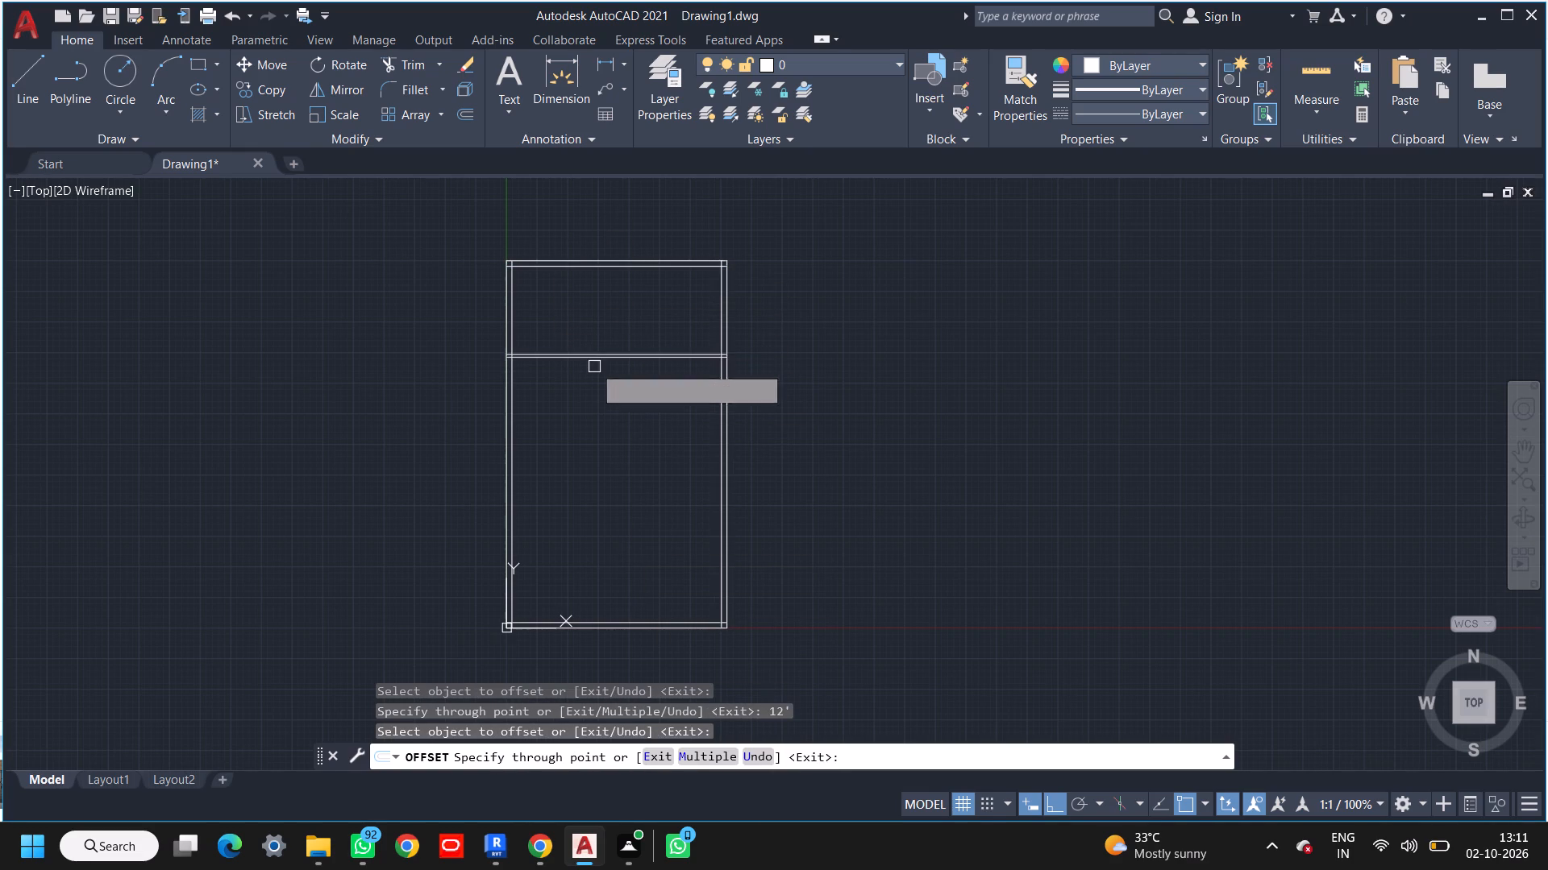
Offset the lower line of the horizontal partition 5' downward.
click(594, 362)
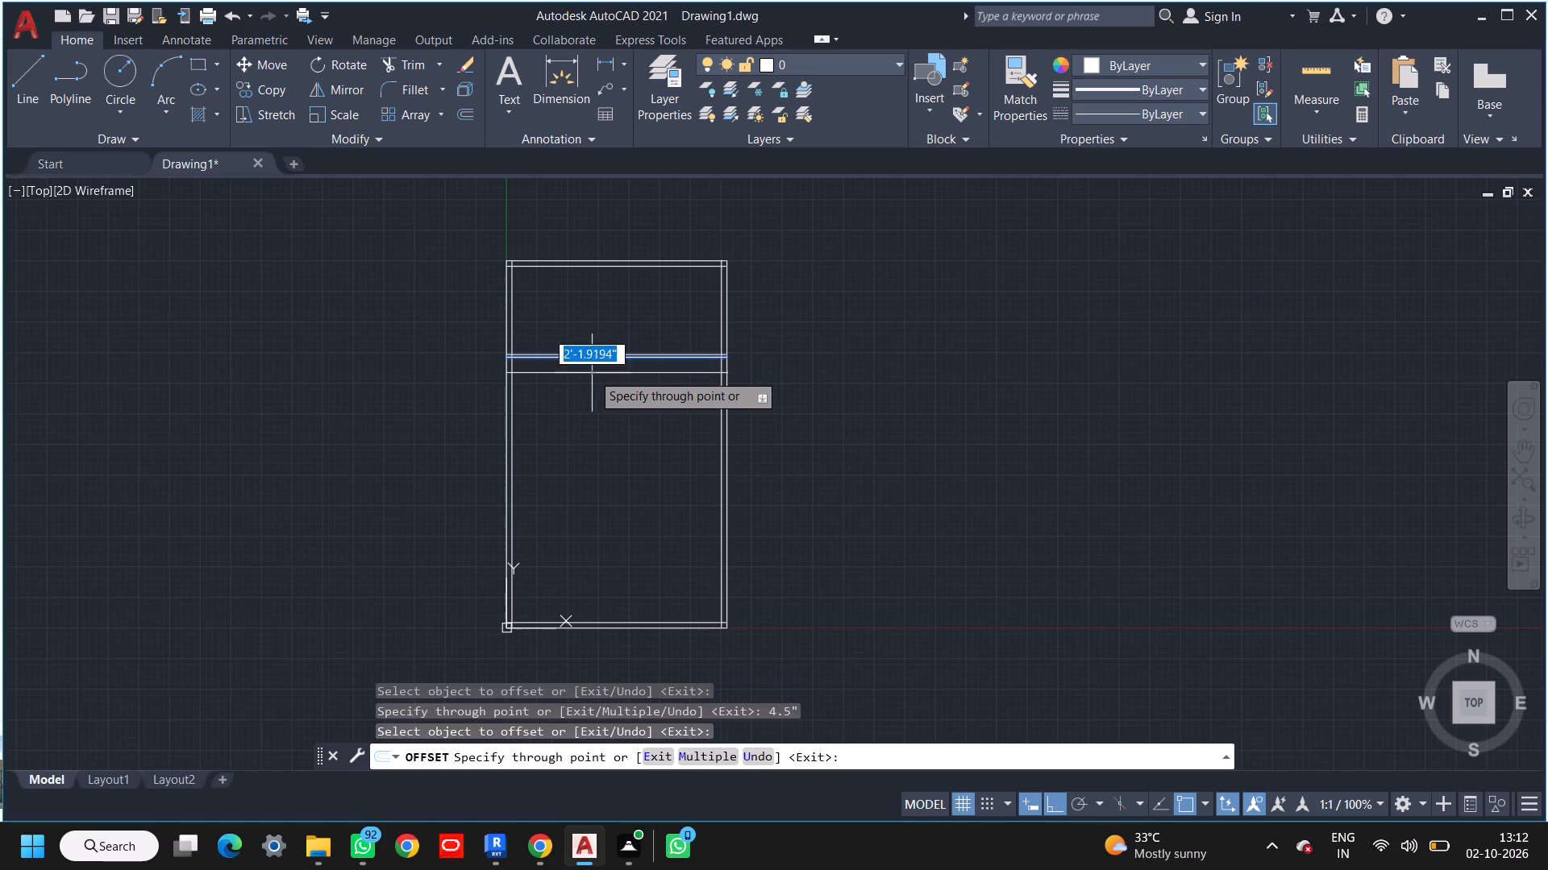
text(5')
key(Return)
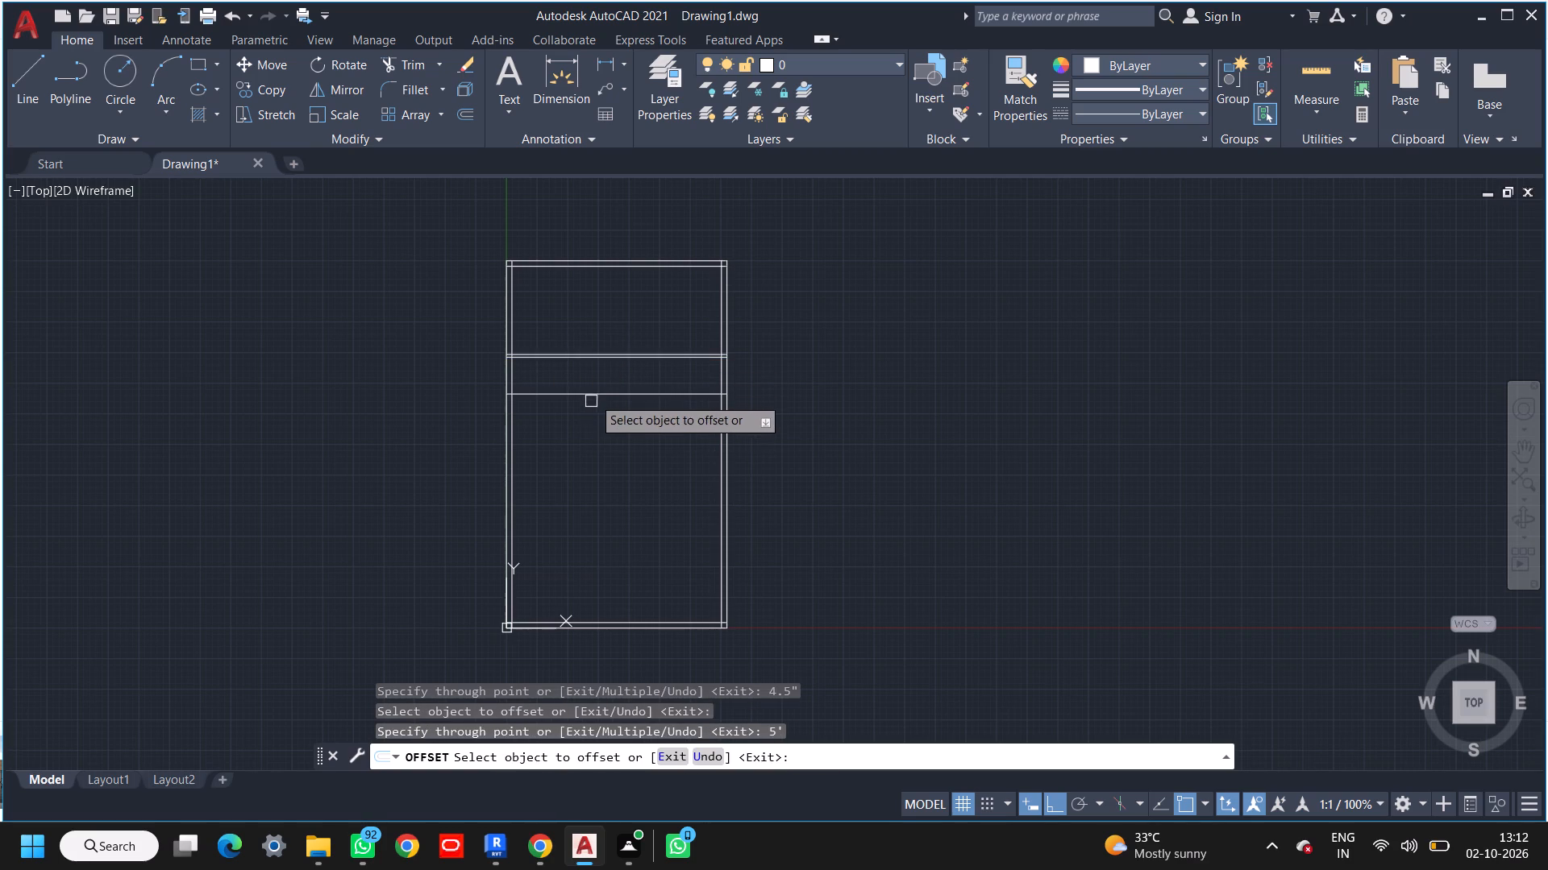
Offset the newest horizontal line another 4.5" downward to complete the second horizontal partition.
click(593, 390)
text(4.5")
key(Return)
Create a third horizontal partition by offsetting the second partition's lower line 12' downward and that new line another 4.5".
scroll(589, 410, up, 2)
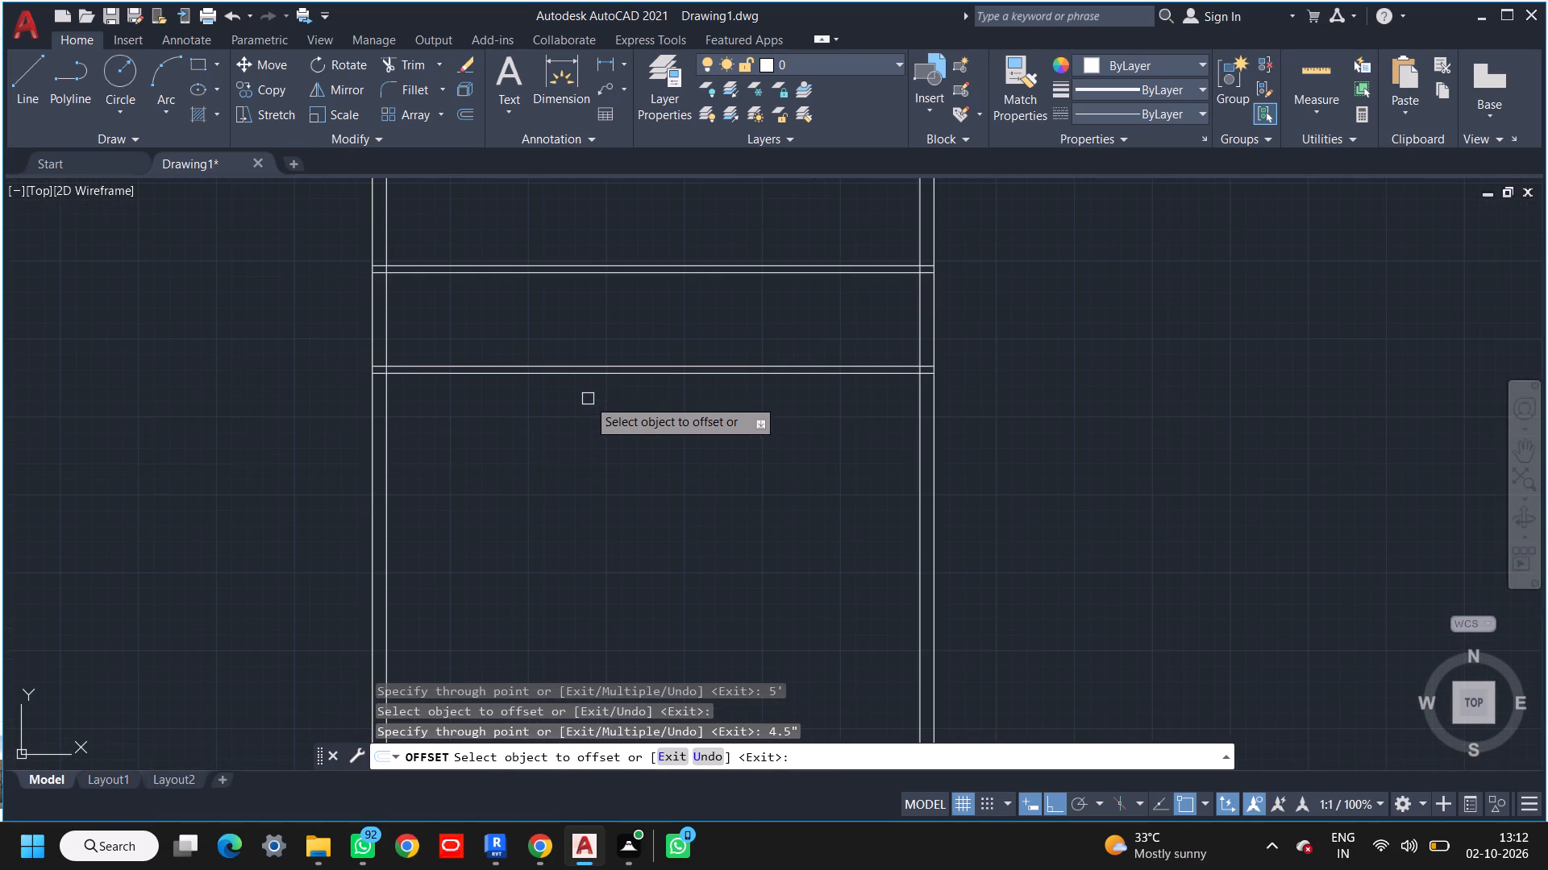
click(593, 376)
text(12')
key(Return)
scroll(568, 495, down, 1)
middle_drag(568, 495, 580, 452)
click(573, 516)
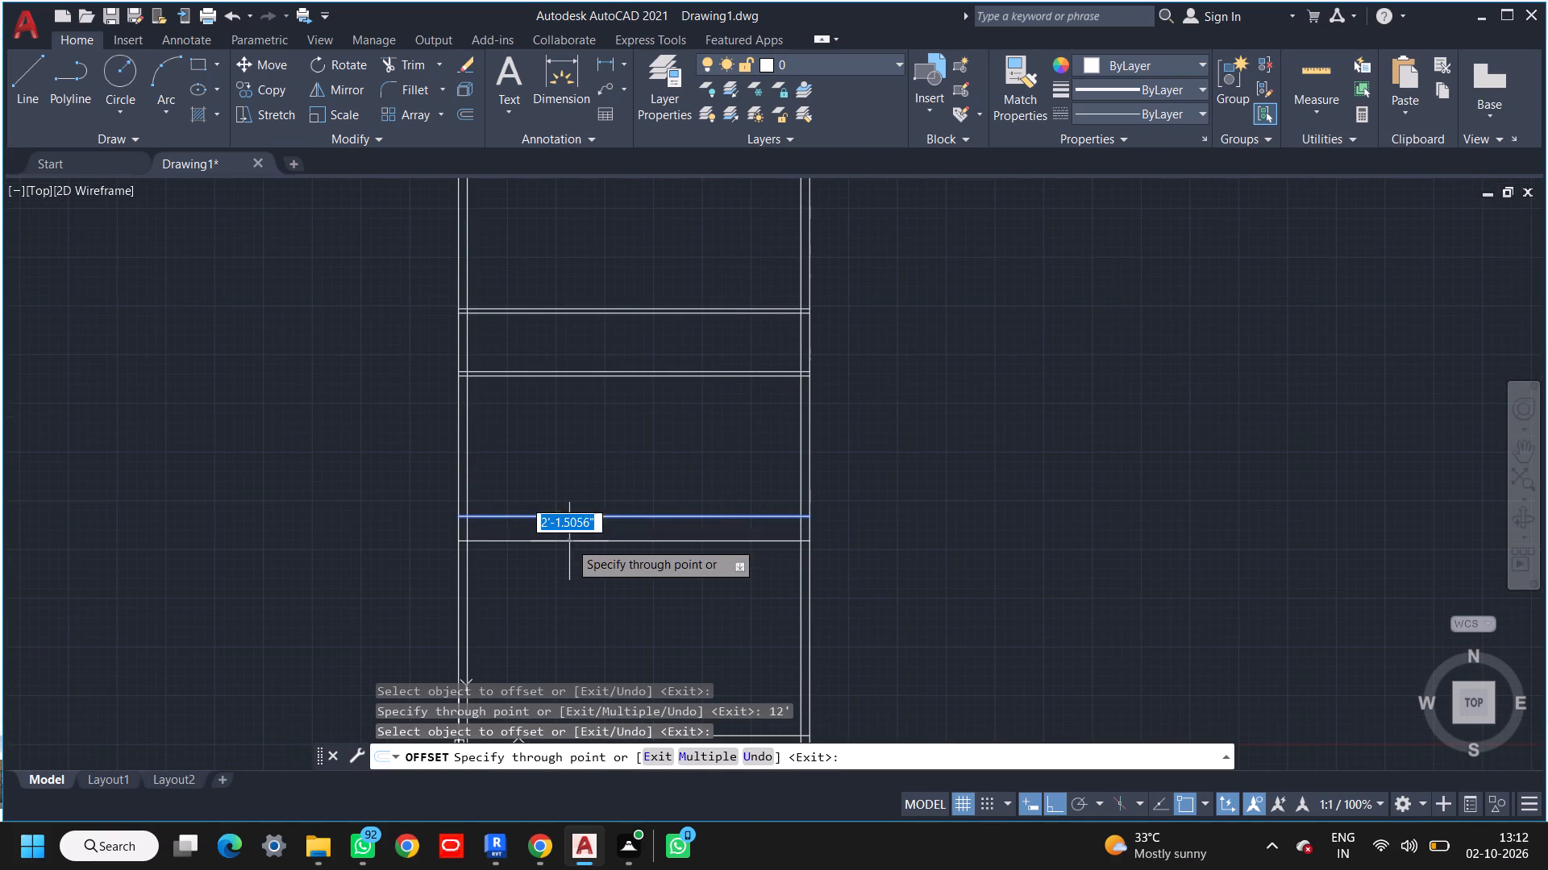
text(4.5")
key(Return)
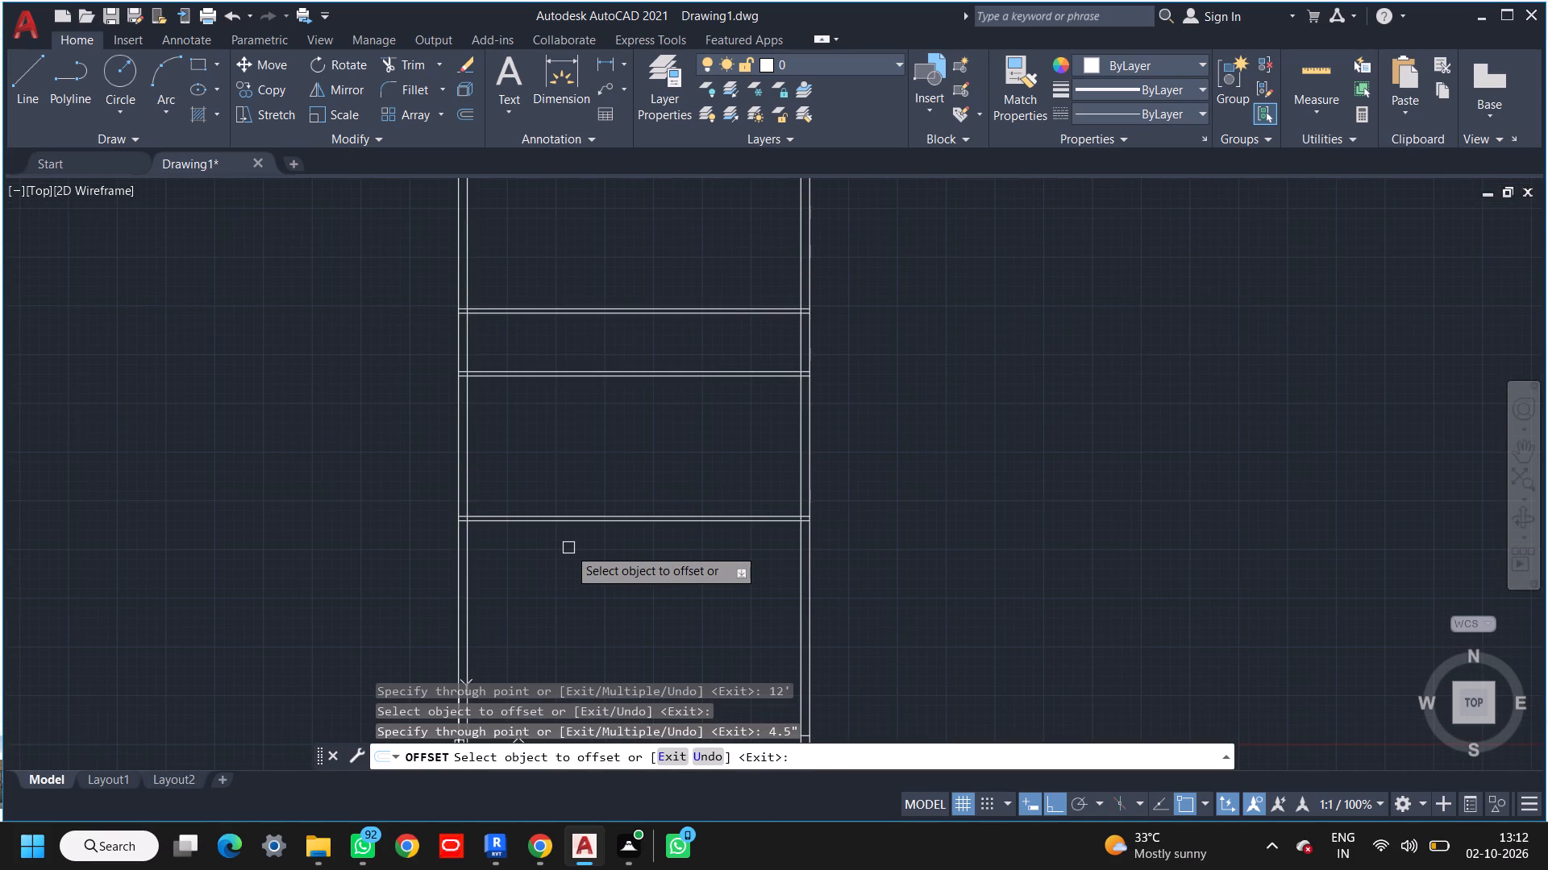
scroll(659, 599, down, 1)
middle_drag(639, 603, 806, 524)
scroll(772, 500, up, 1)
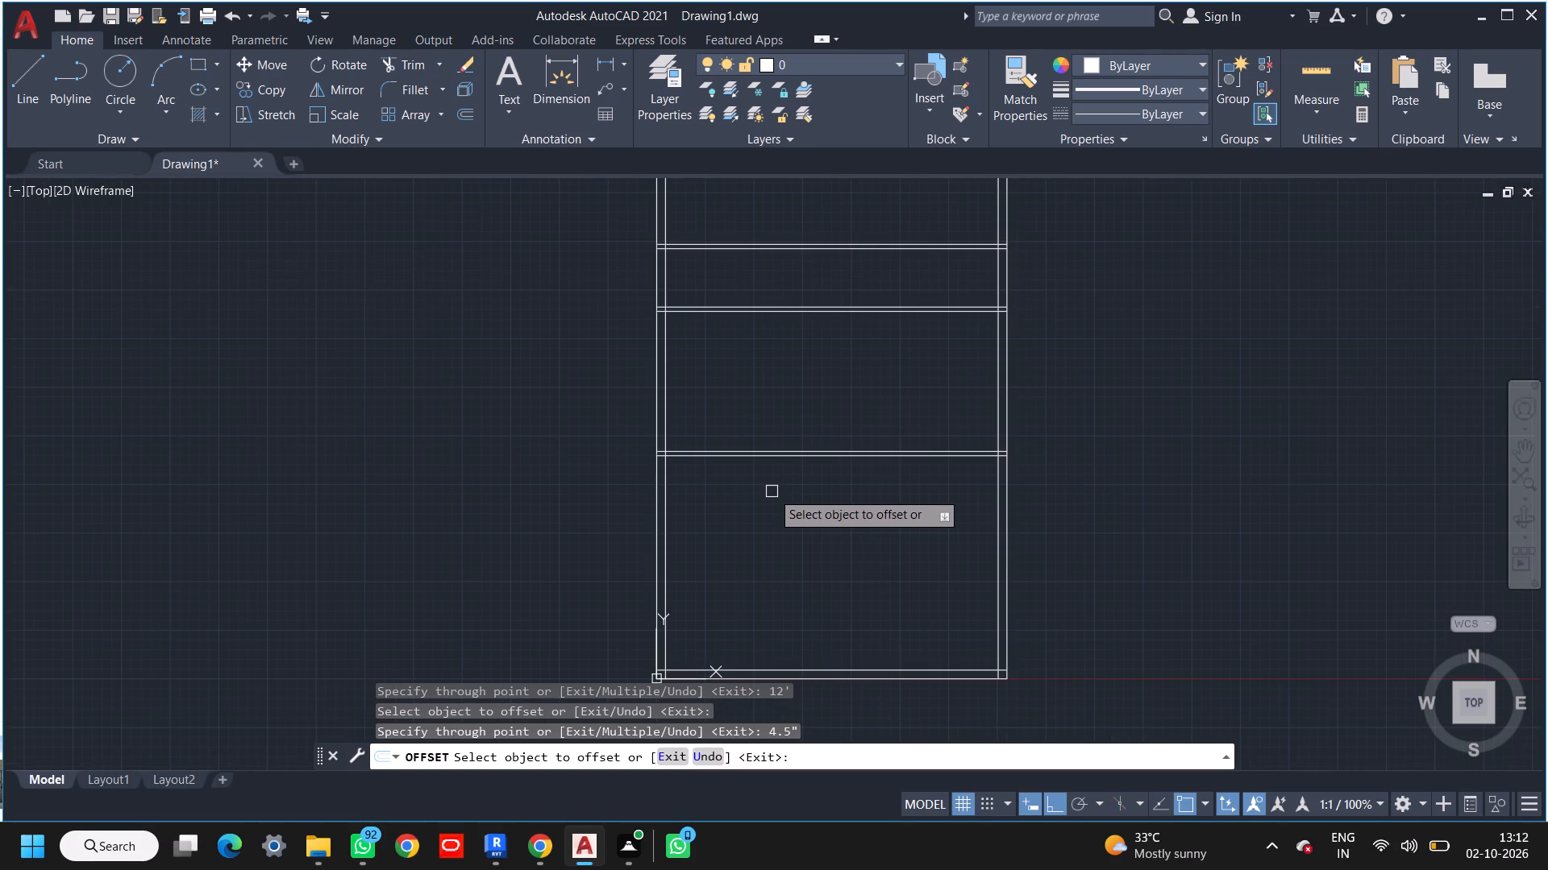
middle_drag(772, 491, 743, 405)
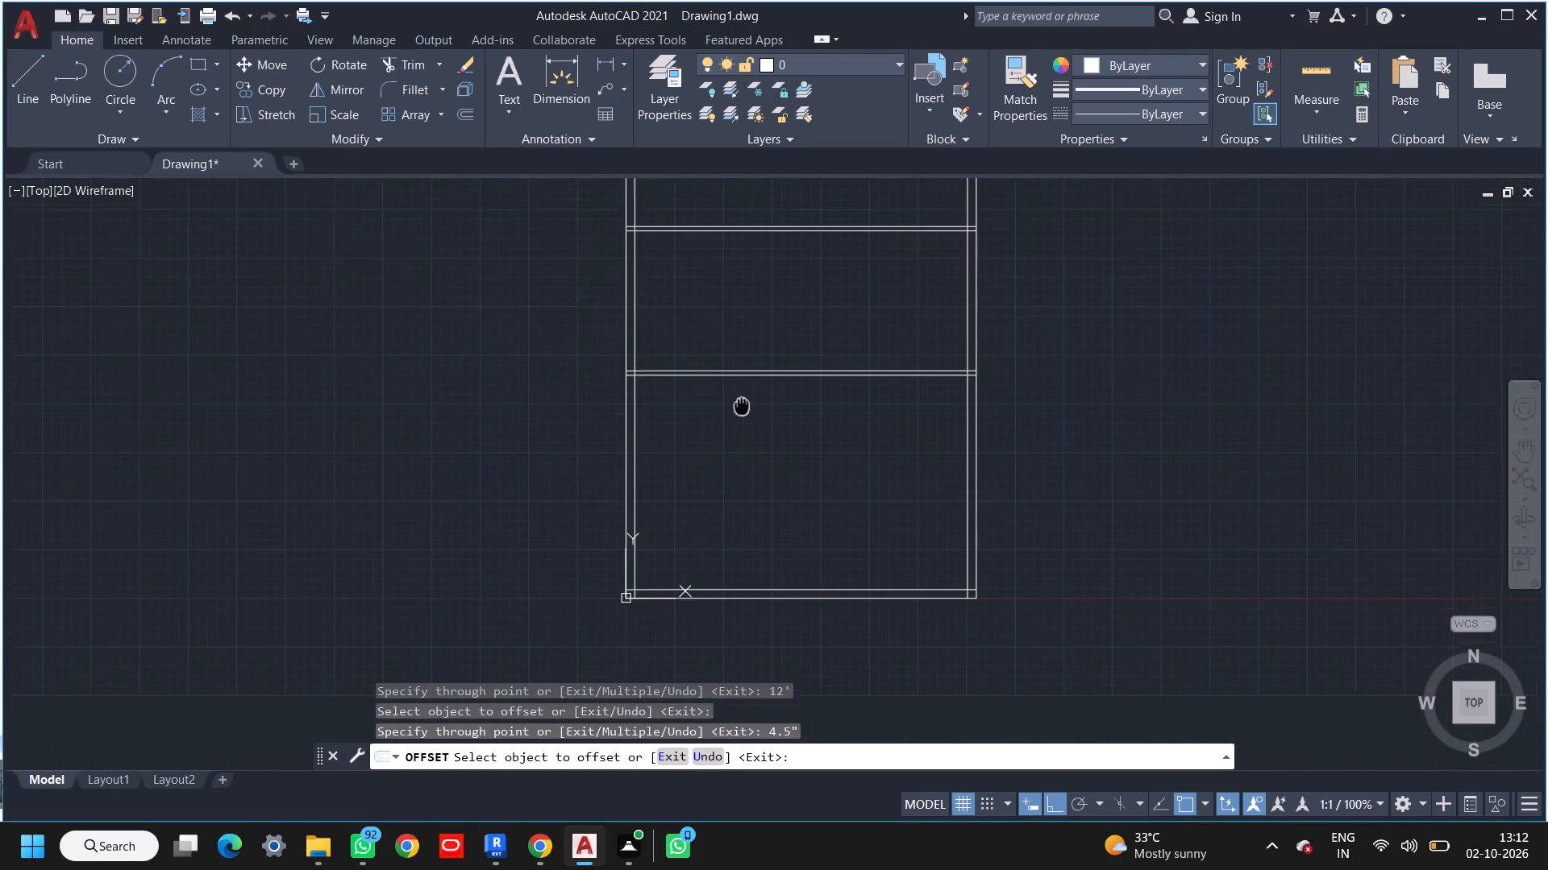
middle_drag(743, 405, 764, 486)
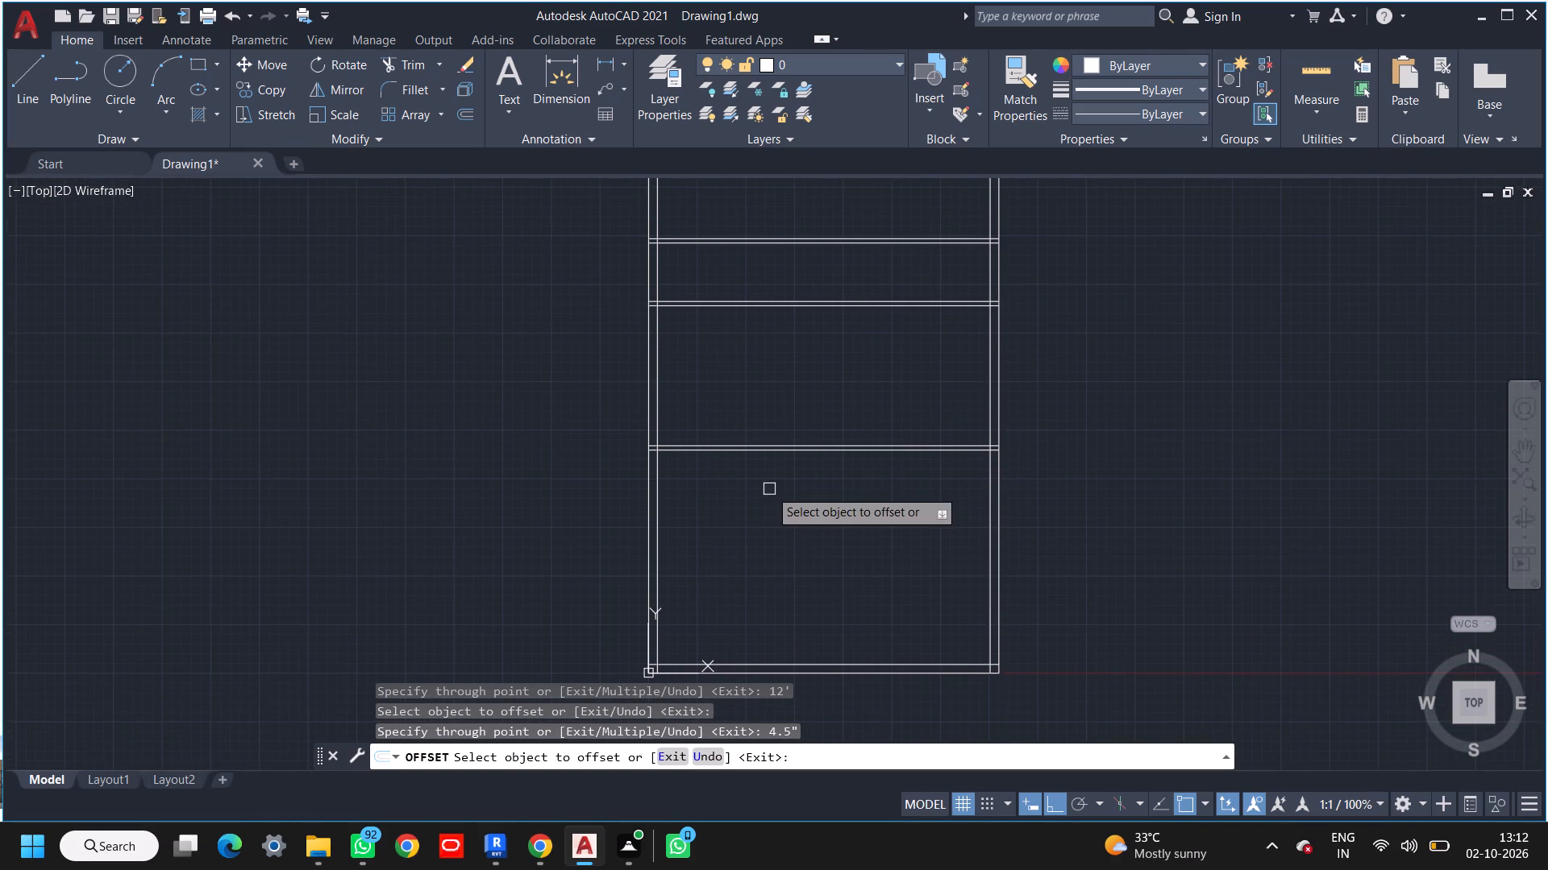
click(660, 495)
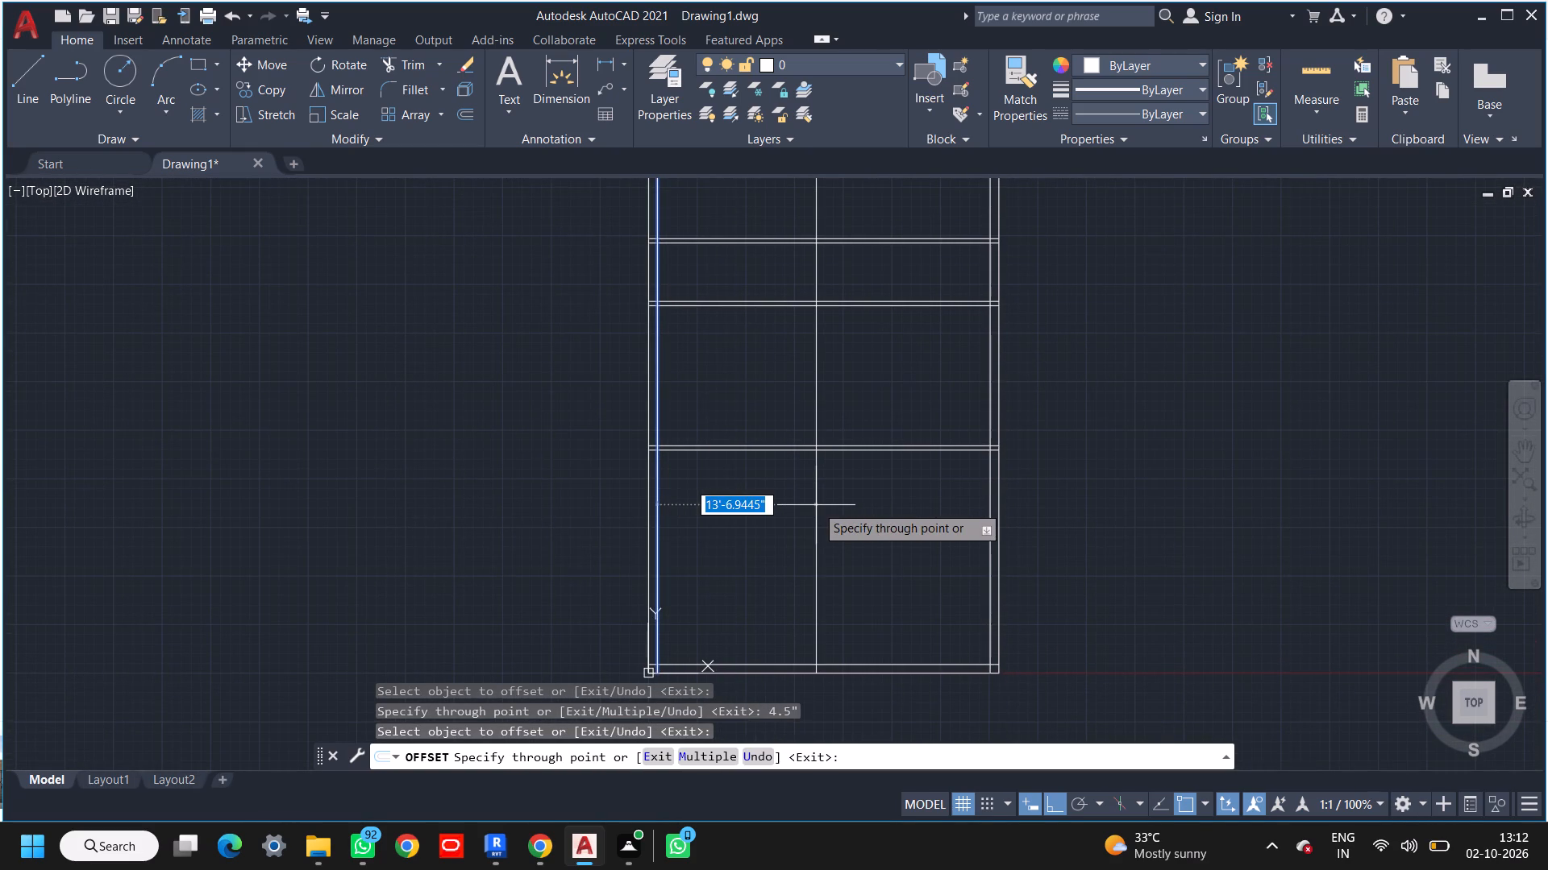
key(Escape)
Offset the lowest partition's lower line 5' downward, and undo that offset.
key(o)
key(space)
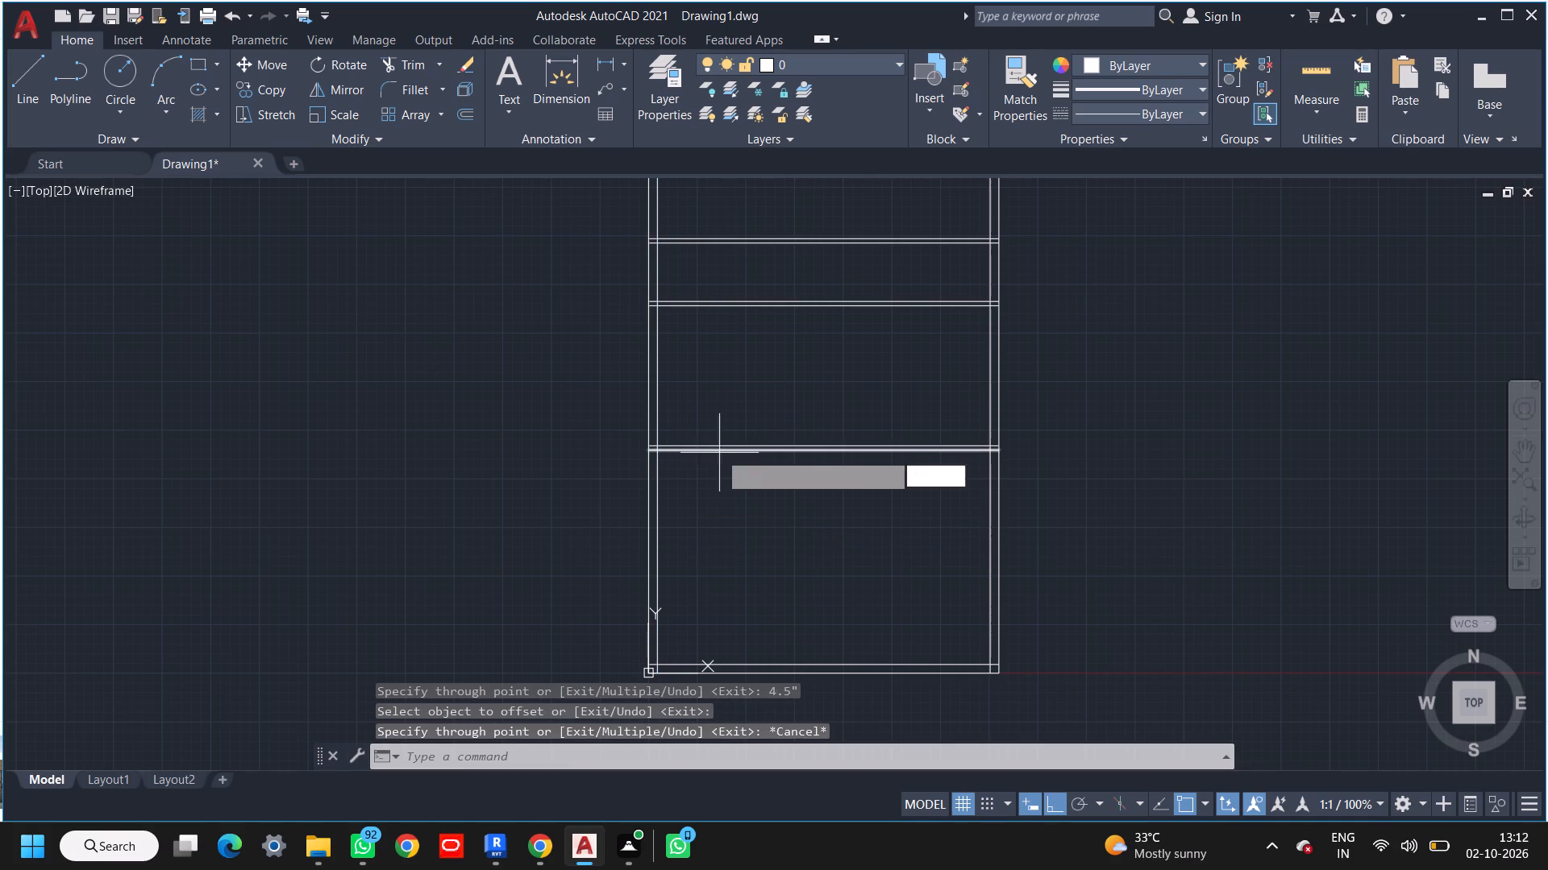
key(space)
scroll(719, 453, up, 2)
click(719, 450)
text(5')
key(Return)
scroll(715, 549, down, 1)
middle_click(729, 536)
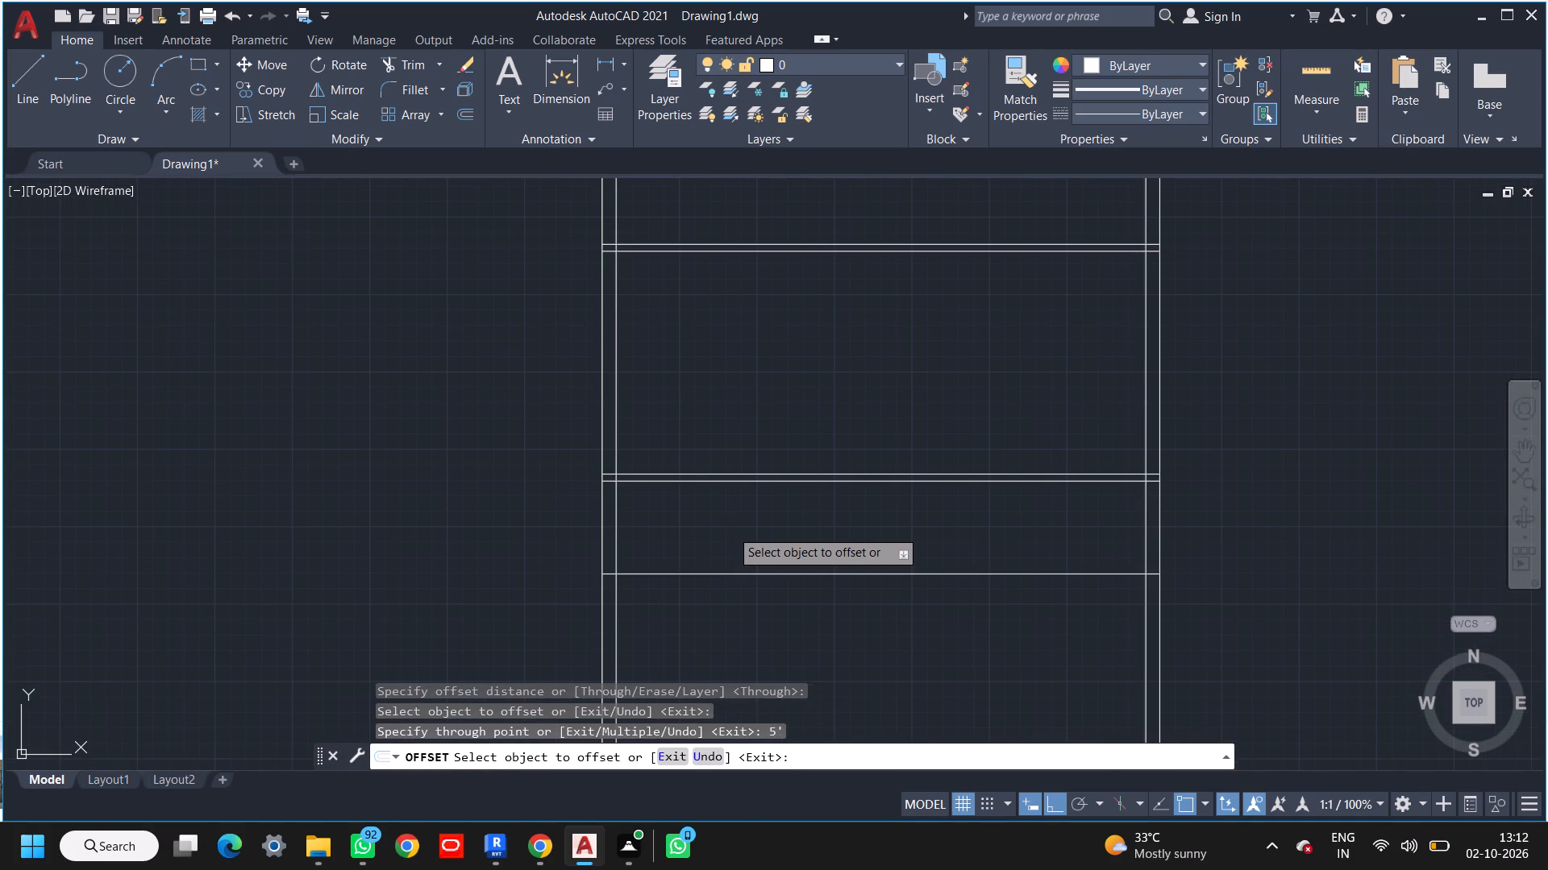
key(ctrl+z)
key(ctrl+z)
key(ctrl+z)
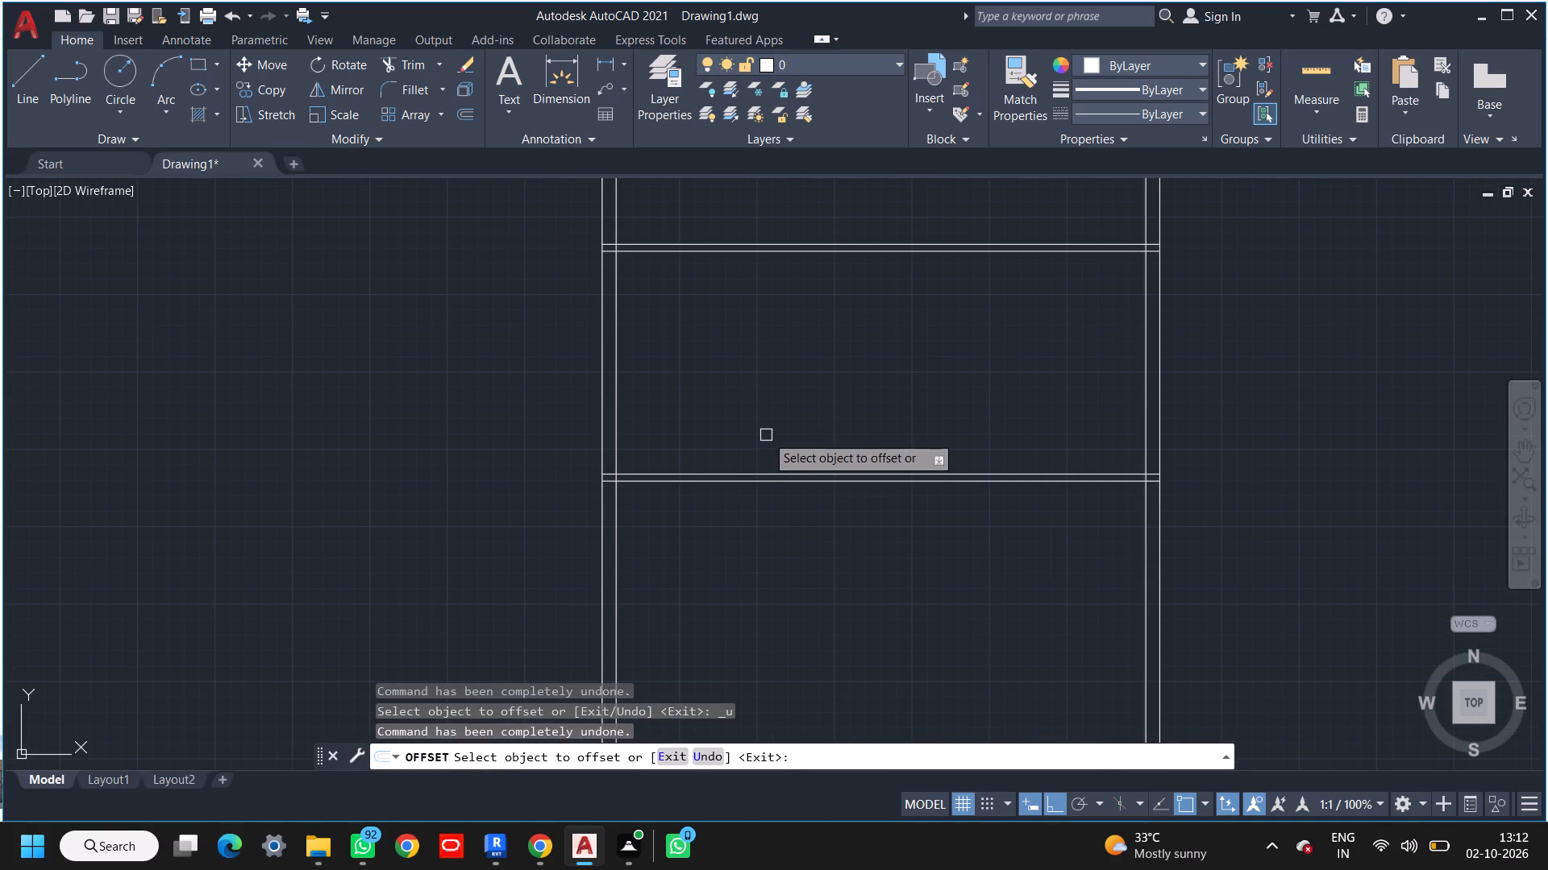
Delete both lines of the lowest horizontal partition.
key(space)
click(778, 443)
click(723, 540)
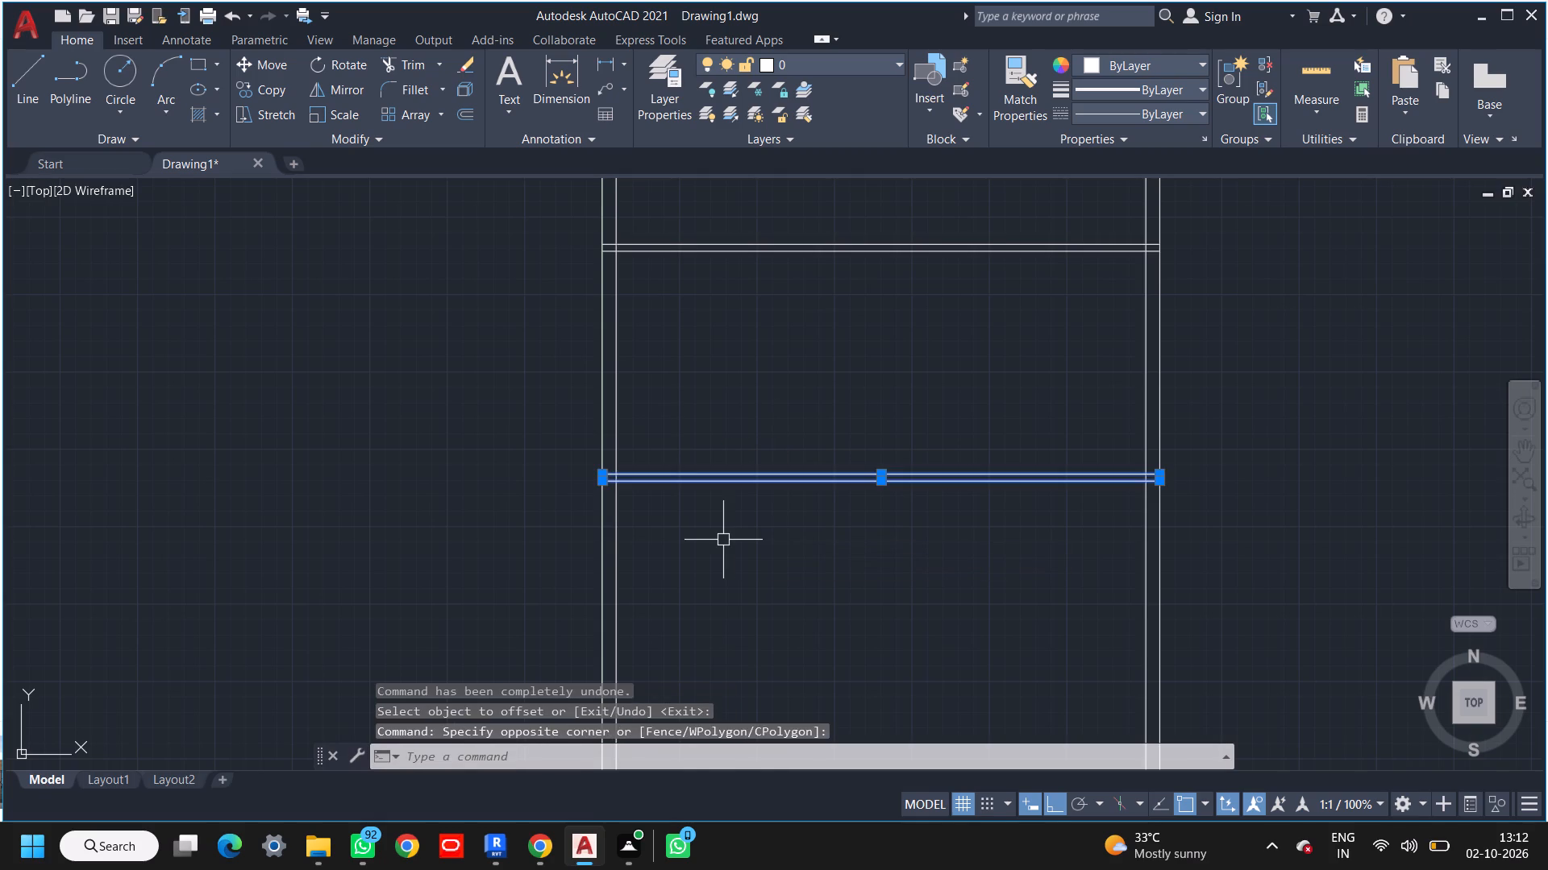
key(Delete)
Create a third horizontal partition by offsetting the second partition's lower line 5' downward and that new line another 4.5".
middle_drag(724, 540, 748, 617)
key(o)
key(space)
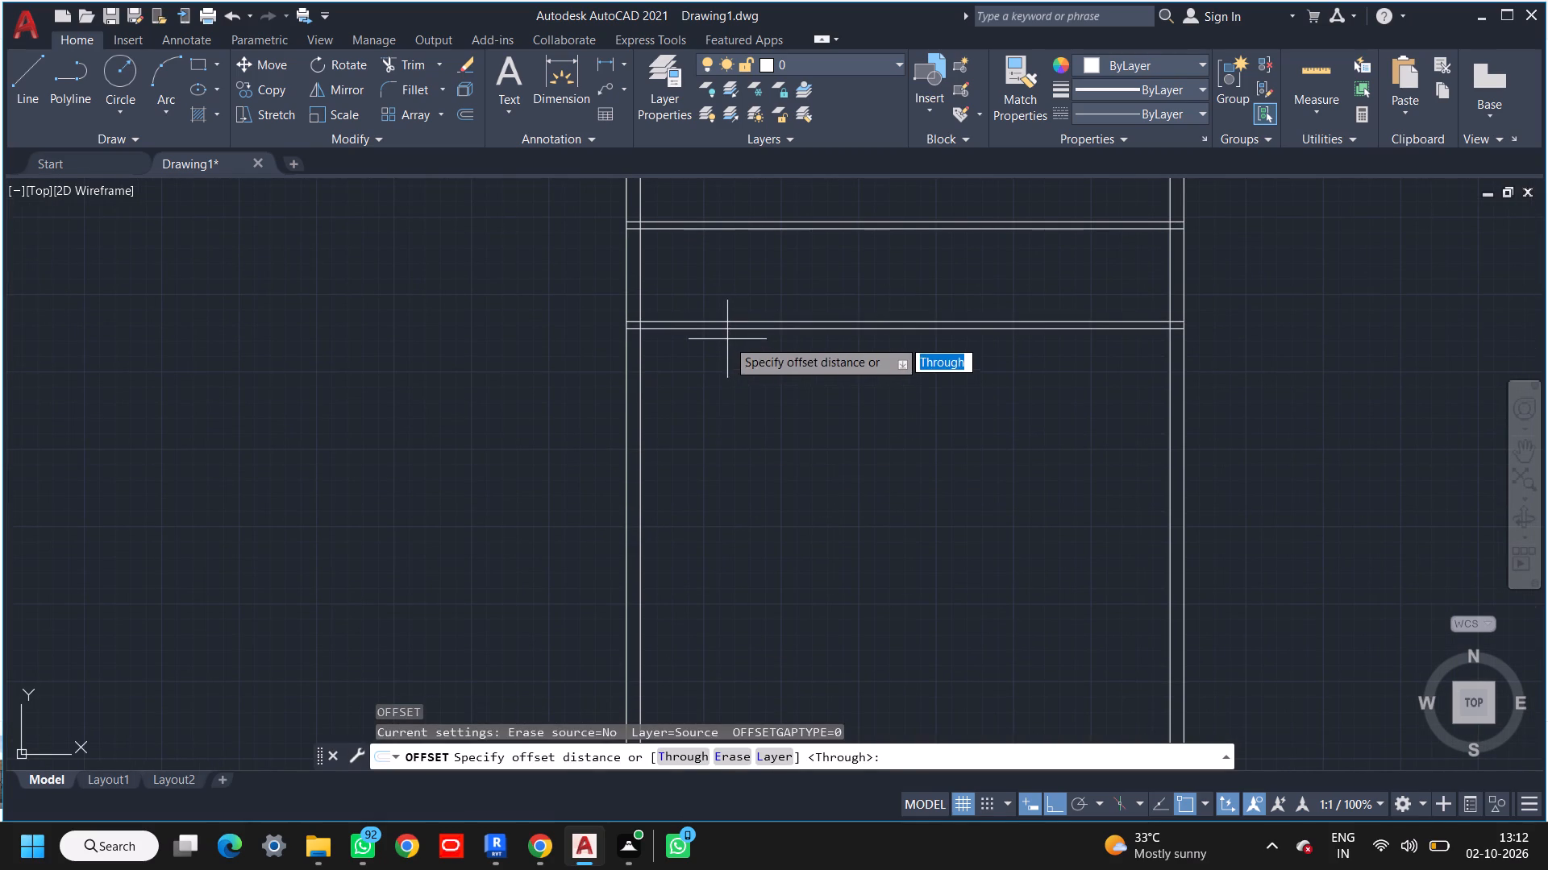
key(space)
click(727, 327)
text(5')
key(Return)
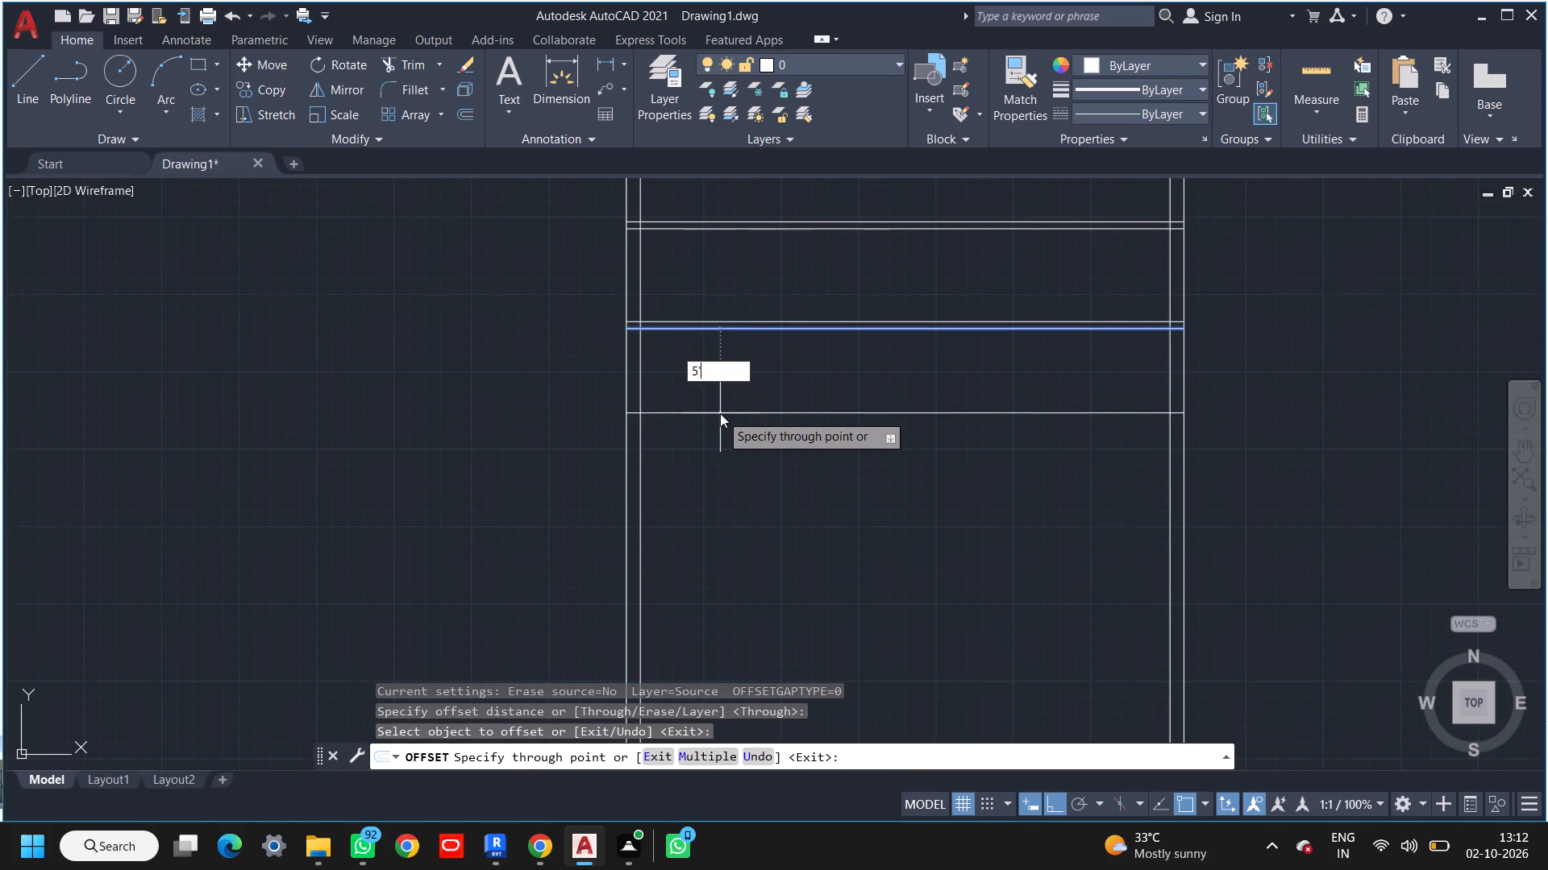
click(737, 423)
text(4.5")
key(Return)
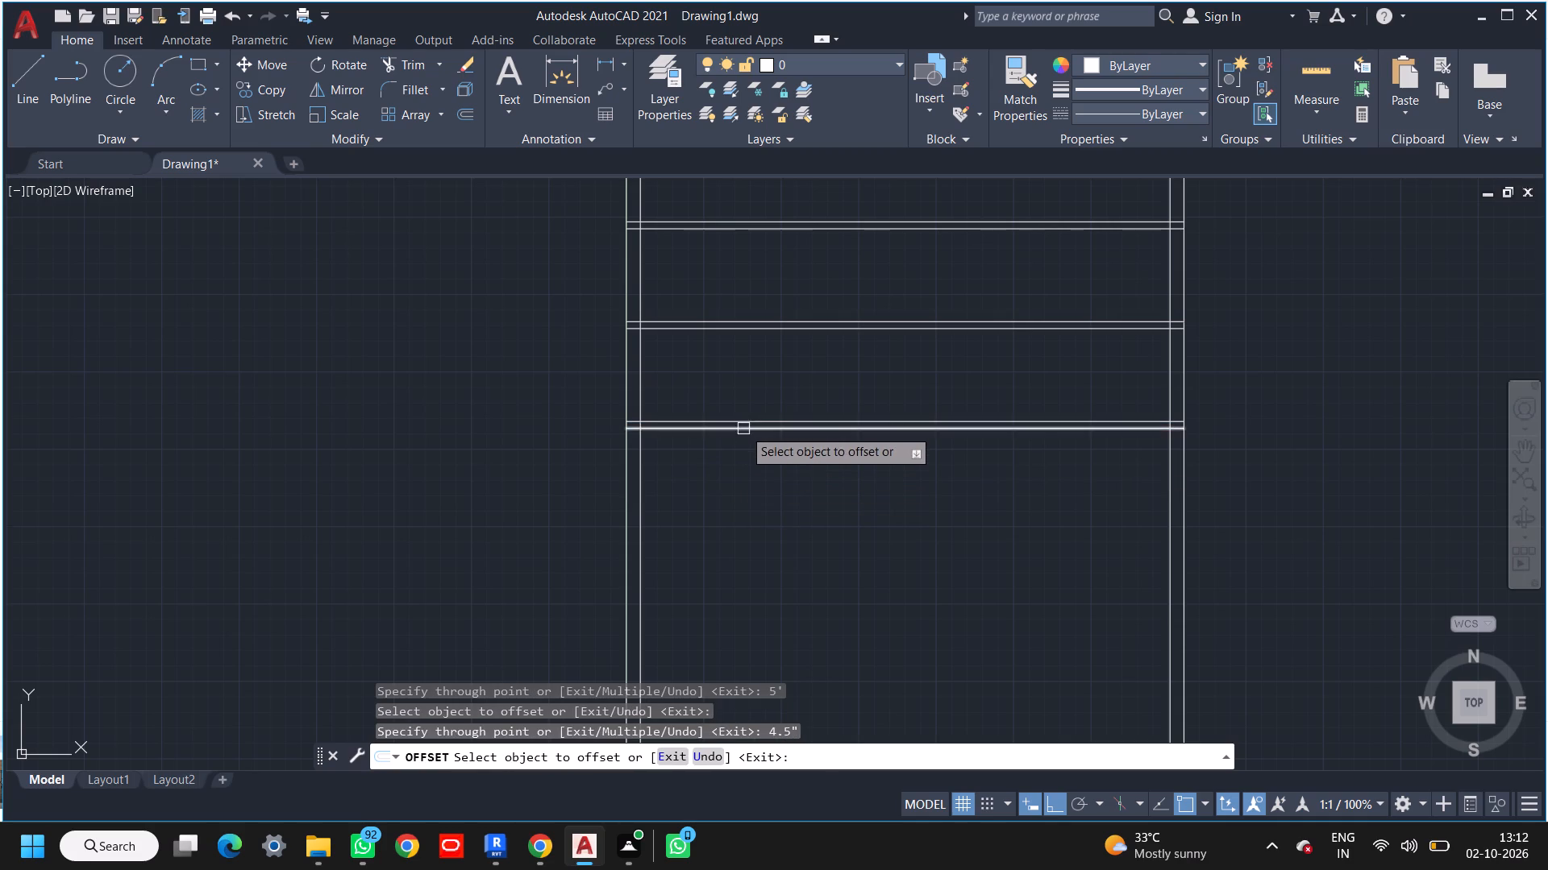
Offset the third partition's lower line 12' downward.
click(743, 429)
middle_drag(734, 564, 700, 408)
scroll(700, 408, down, 2)
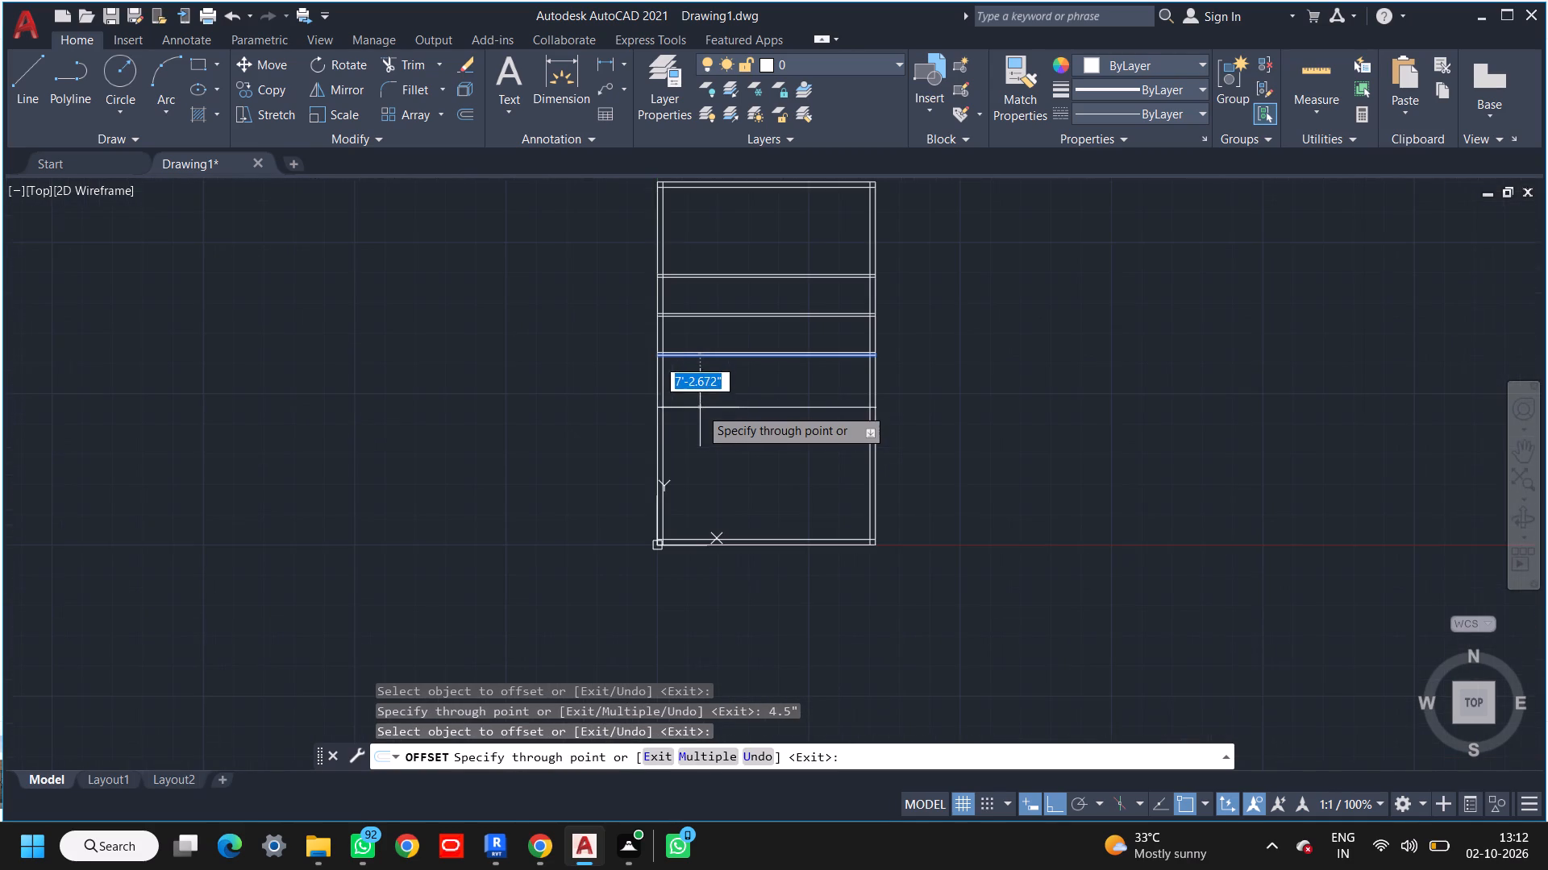
middle_drag(696, 425, 660, 462)
text(12)
key(apostrophe)
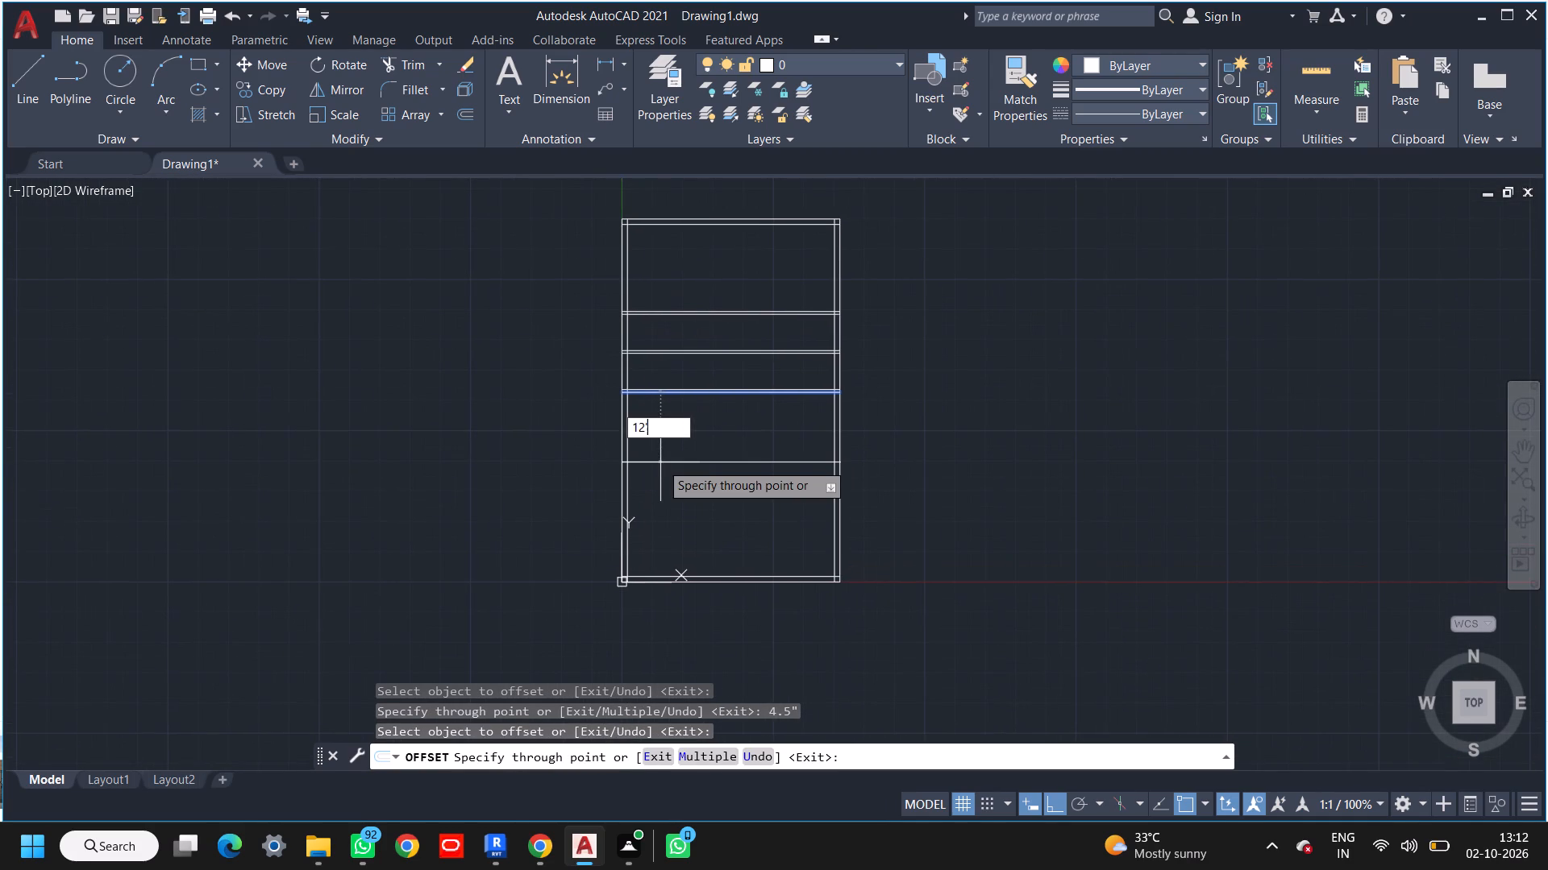
key(Return)
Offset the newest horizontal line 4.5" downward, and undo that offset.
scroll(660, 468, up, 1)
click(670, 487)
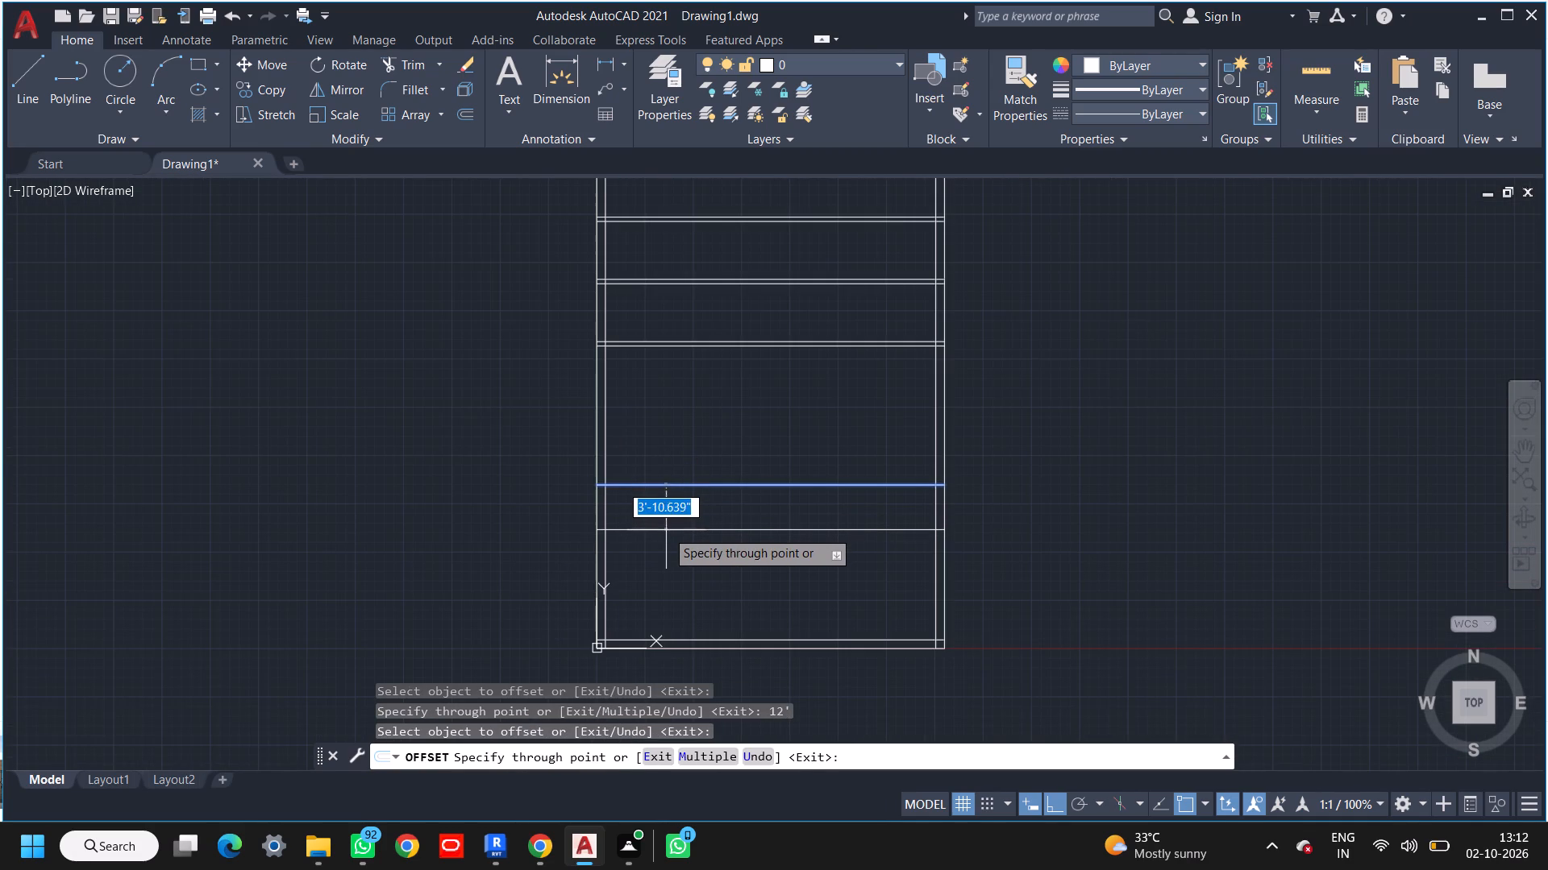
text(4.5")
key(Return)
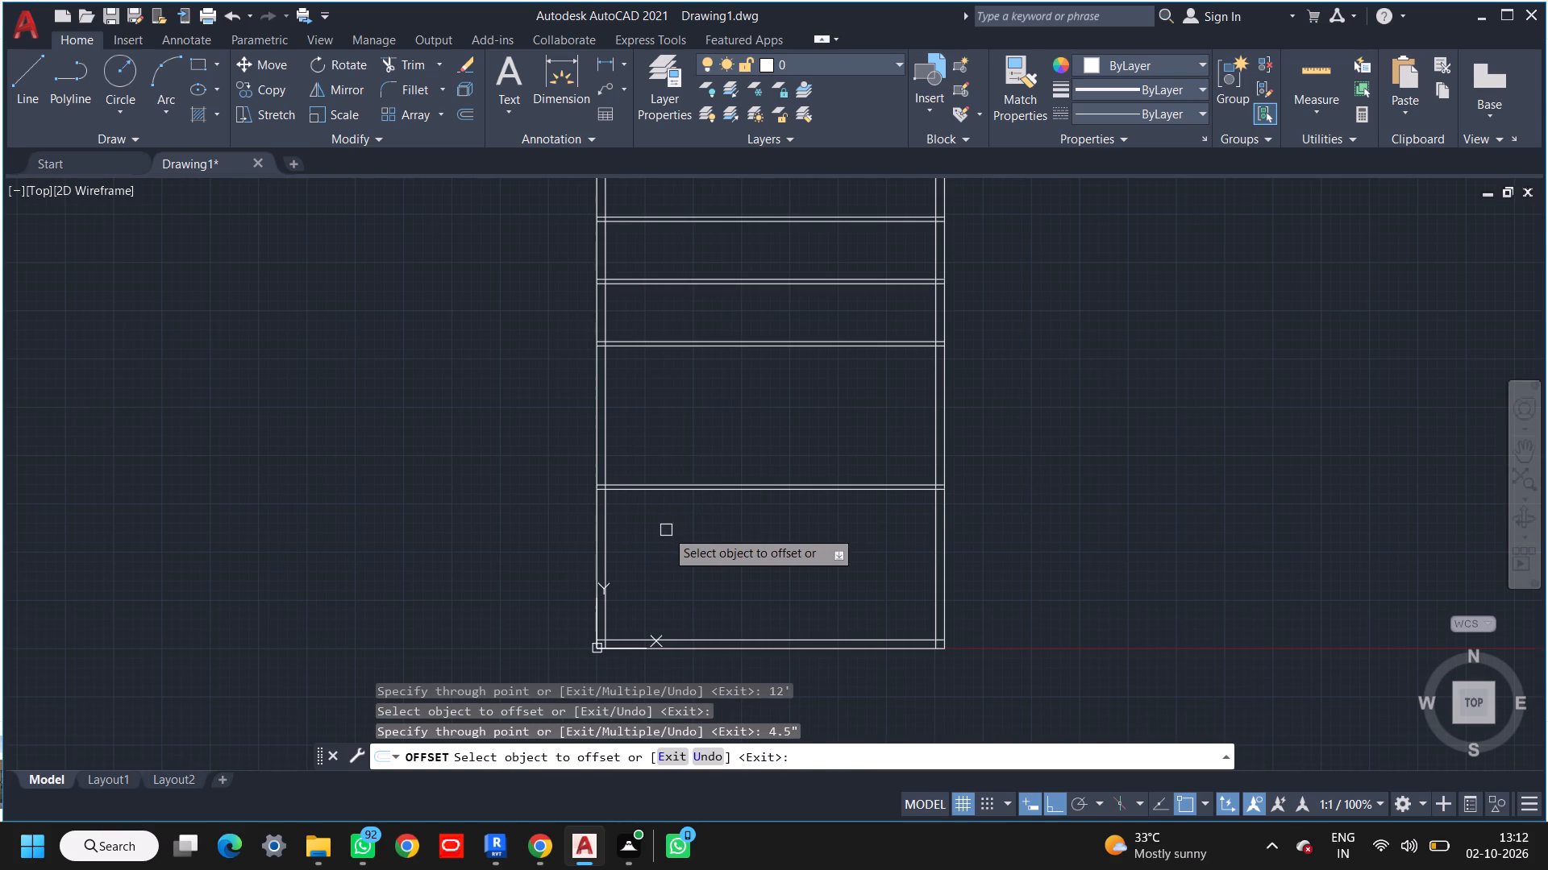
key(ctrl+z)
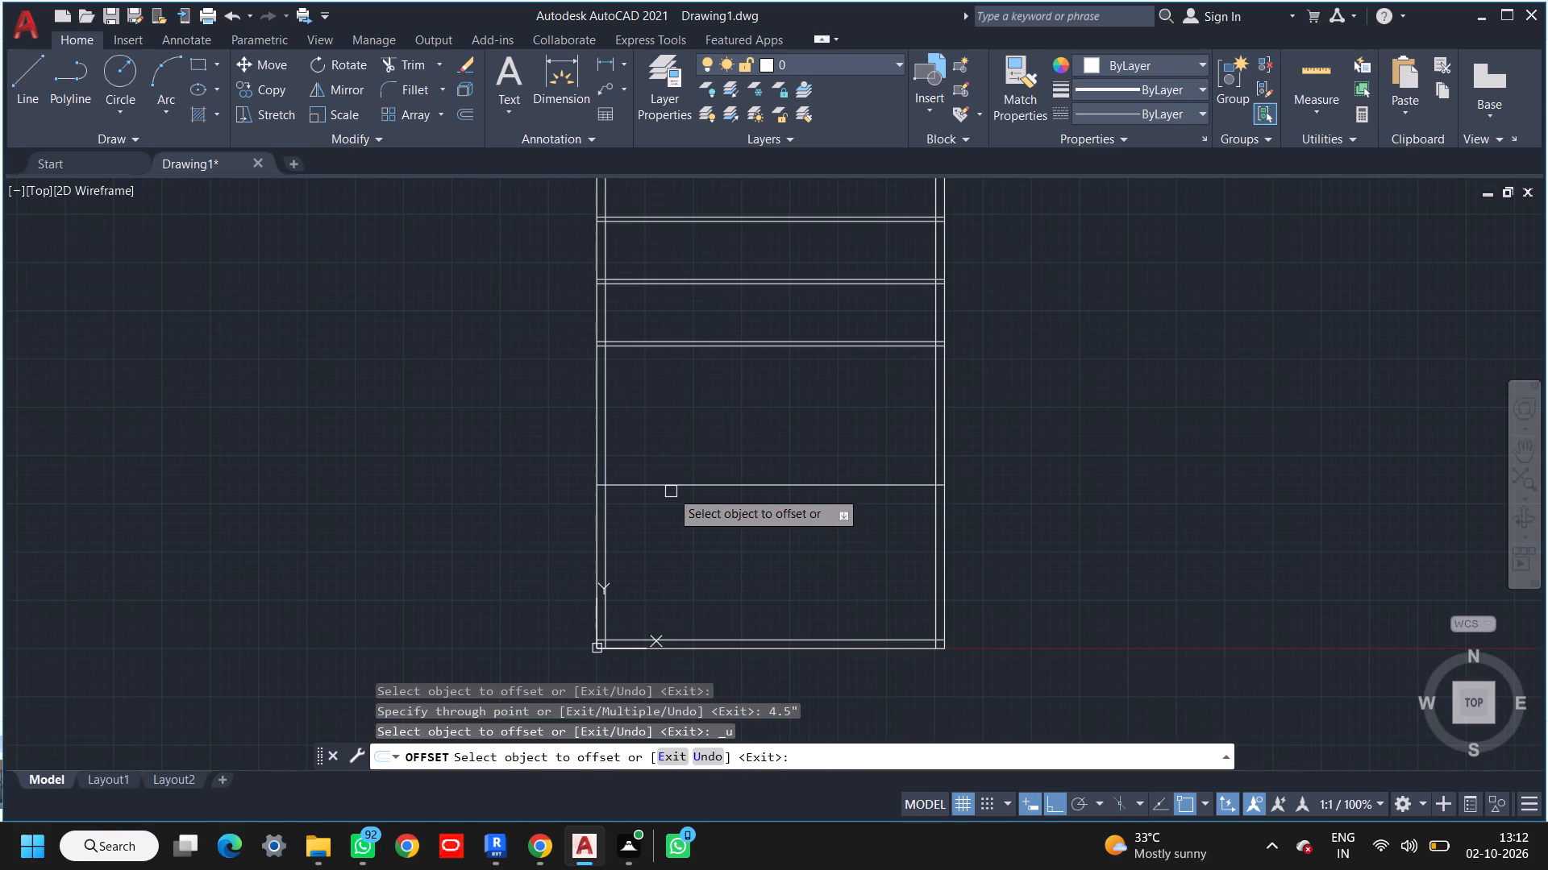
Offset the line 12' below the third partition another 9" downward to form a thicker horizontal wall.
click(672, 478)
key(9)
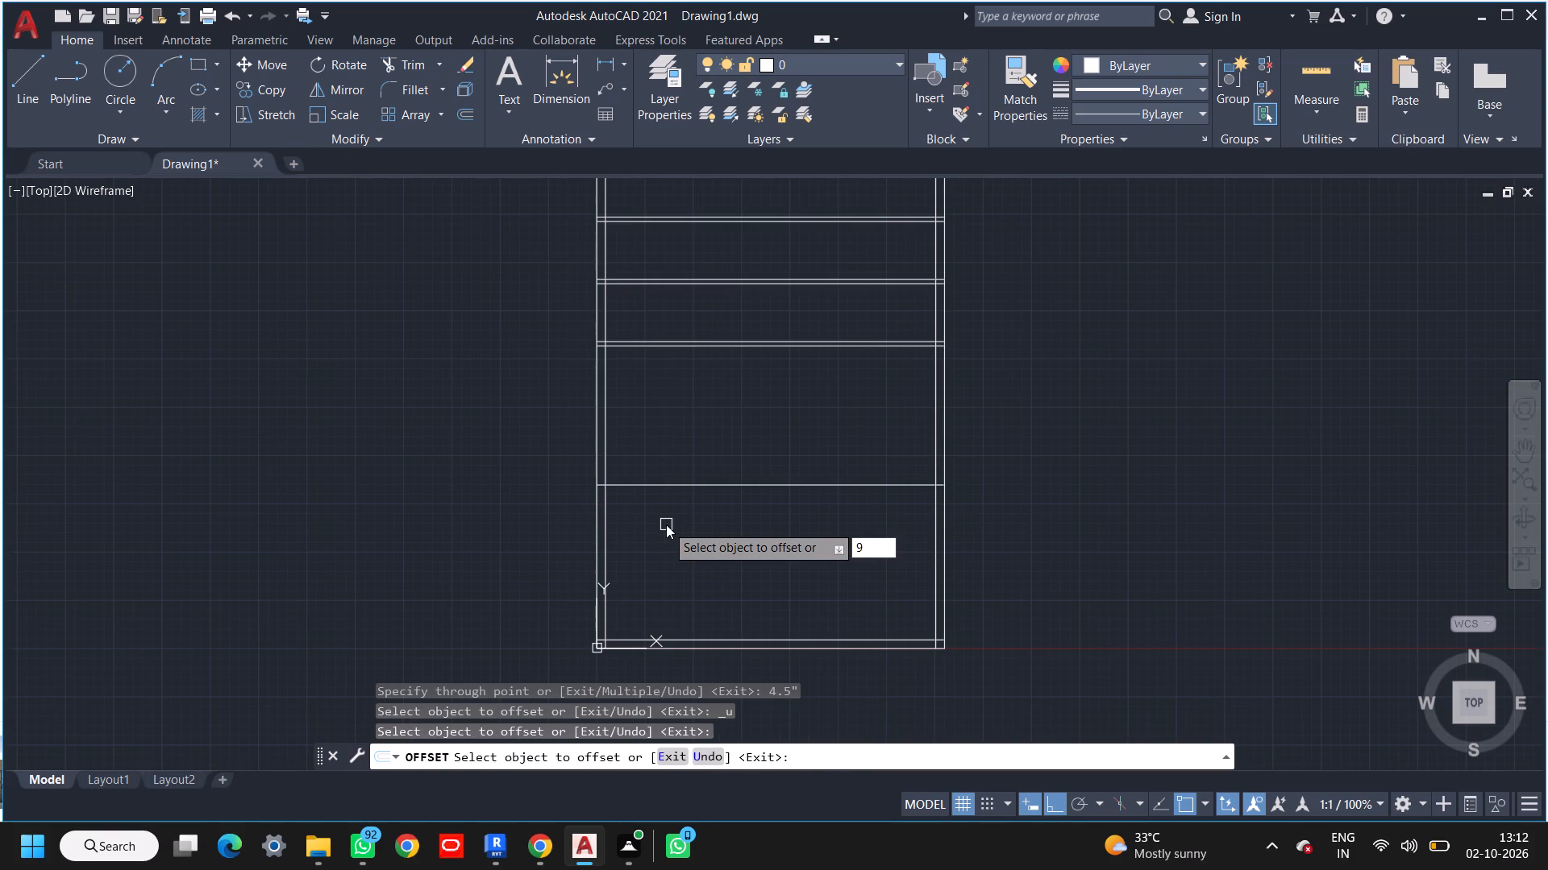
key(Escape)
text(o)
key(space)
key(space)
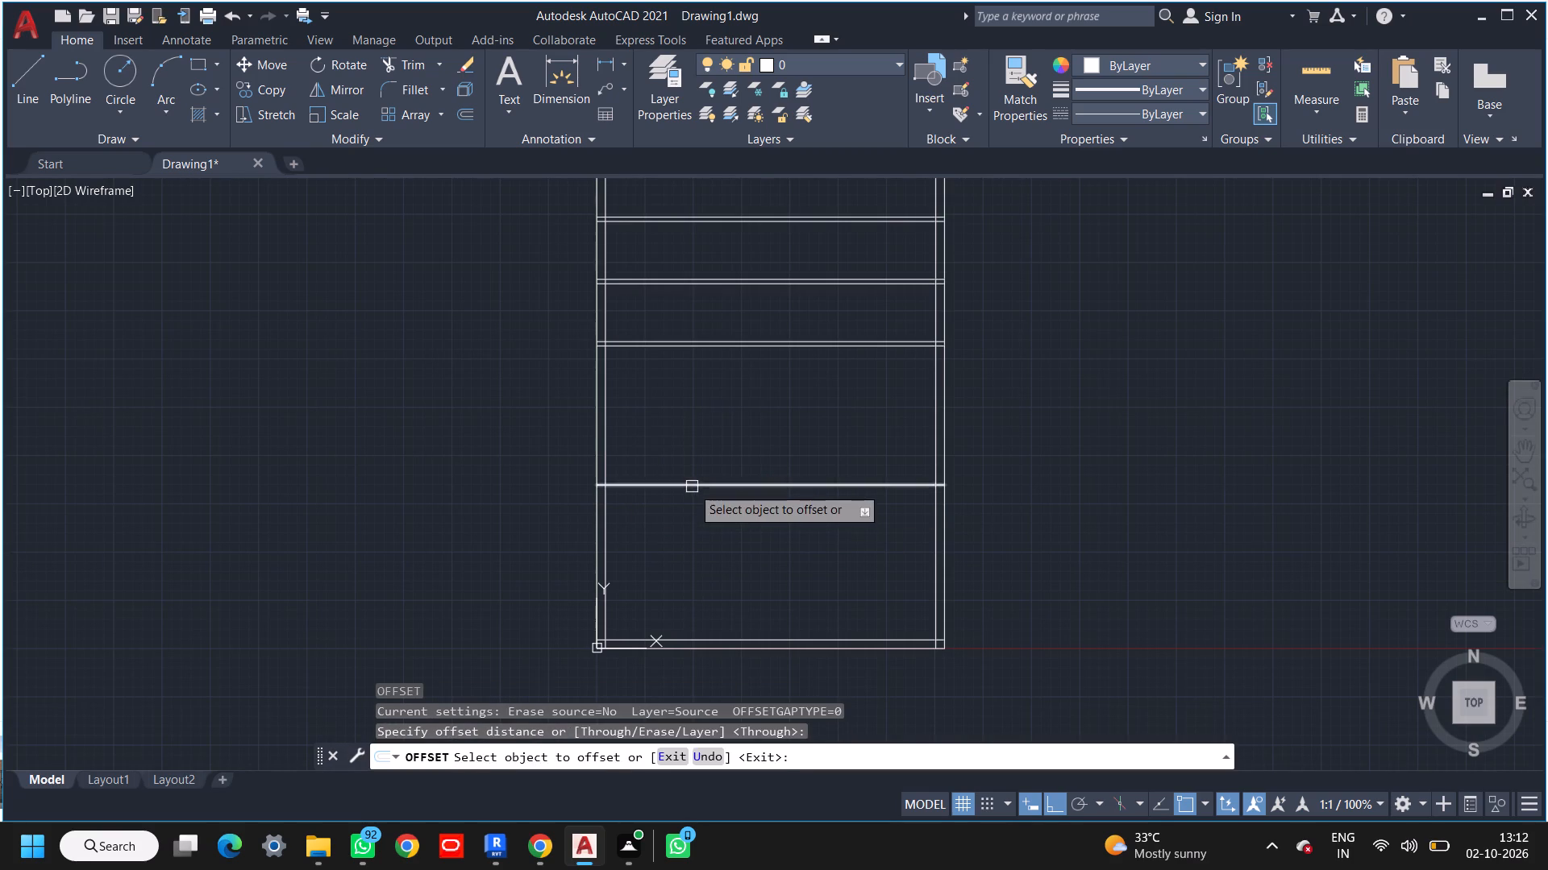
click(692, 487)
text(9")
key(Return)
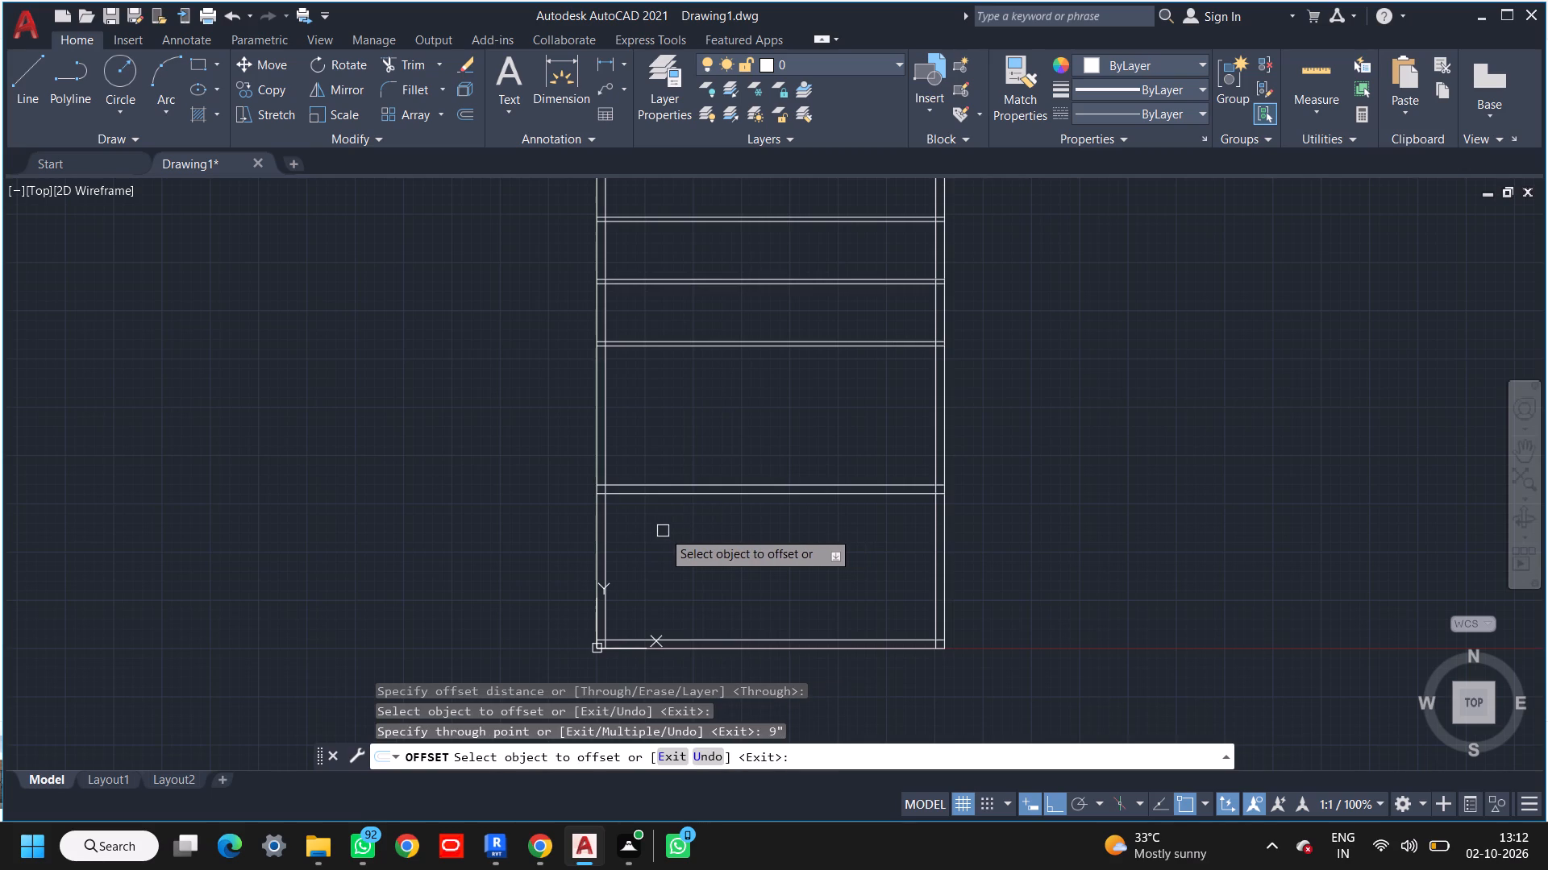
Create a vertical wall by offsetting the left wall's inner line 12' to the right and that new line another 9".
click(601, 531)
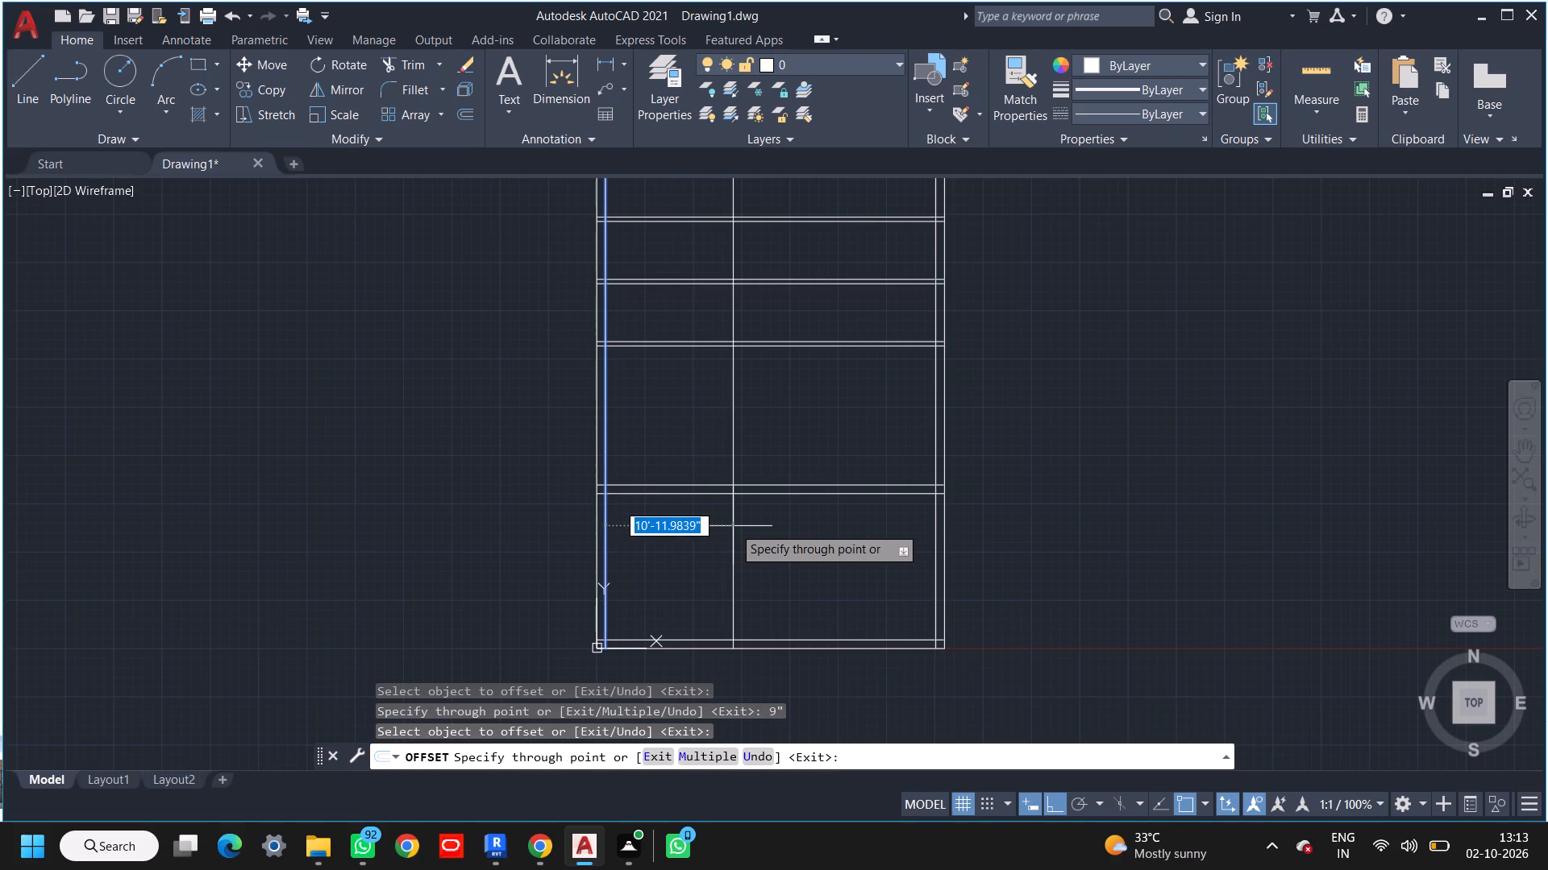
text(12')
key(Return)
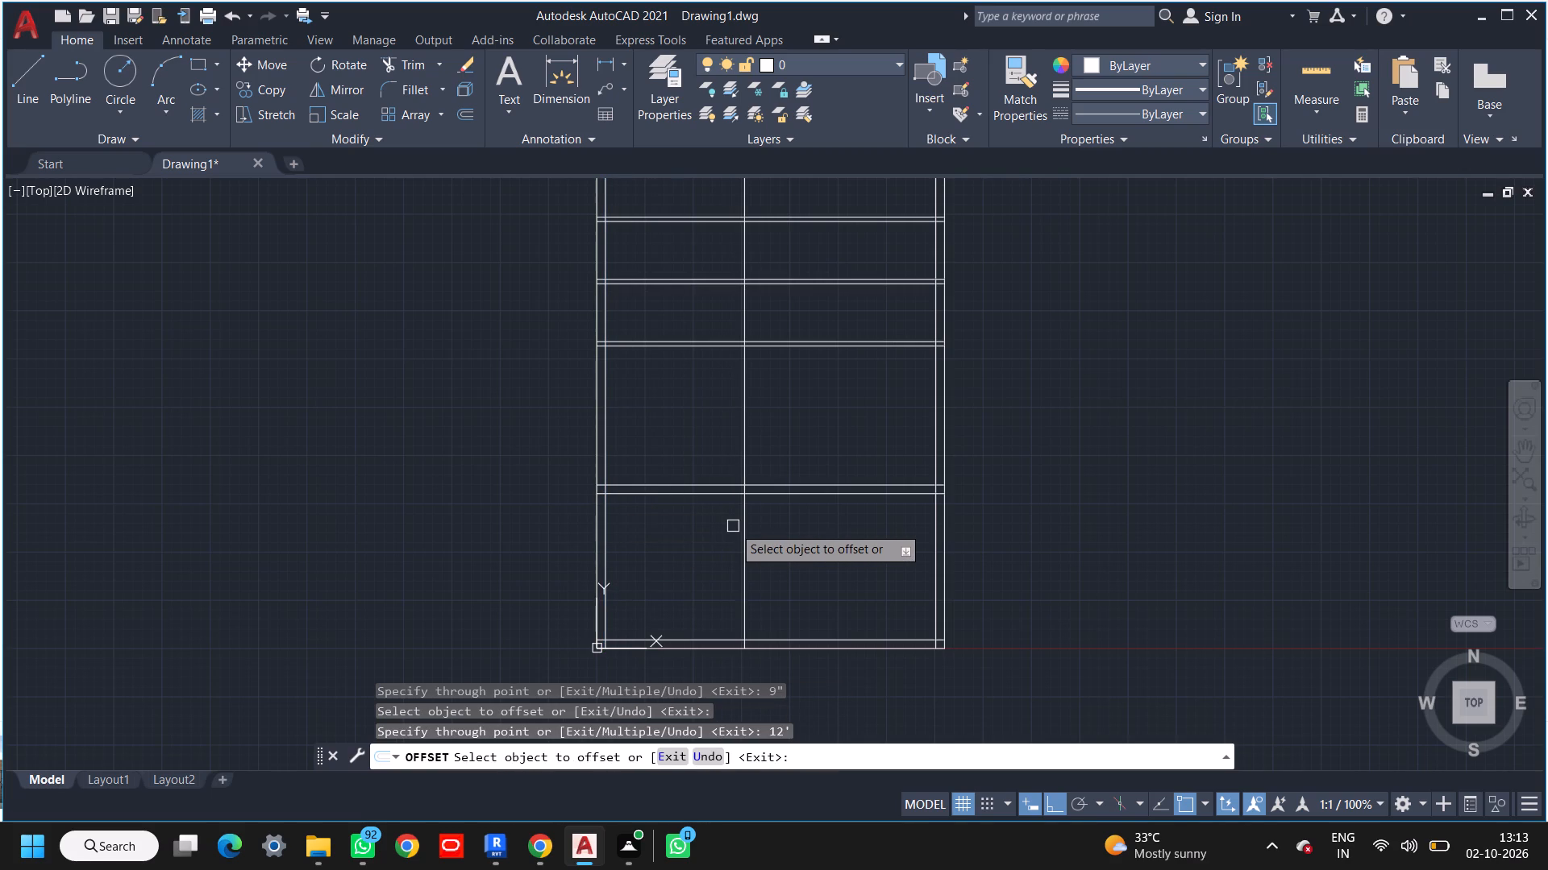
click(739, 533)
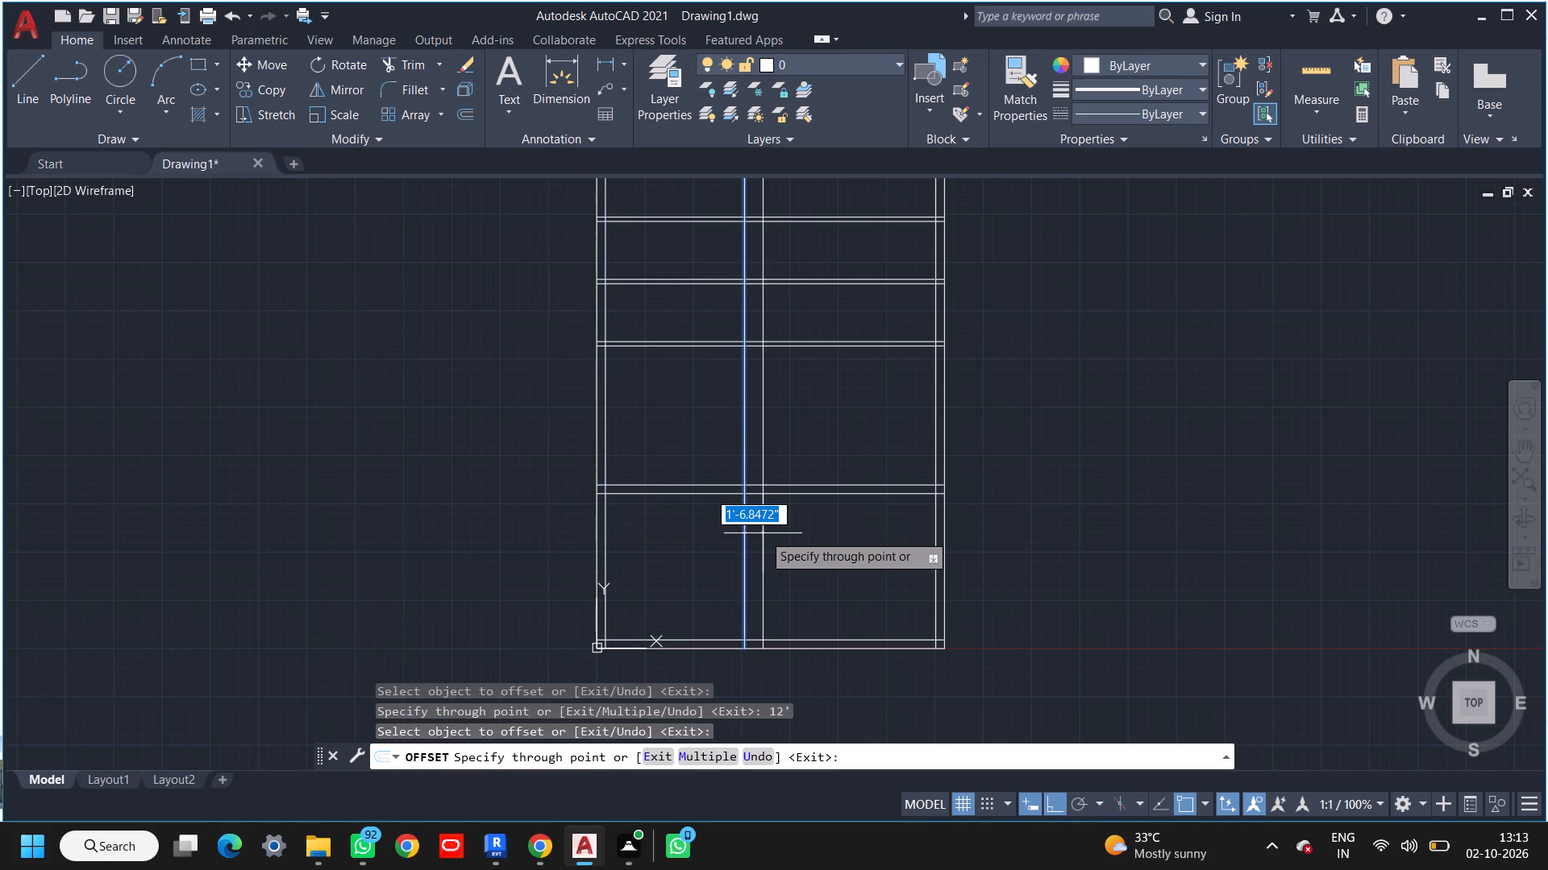
text(9")
key(Return)
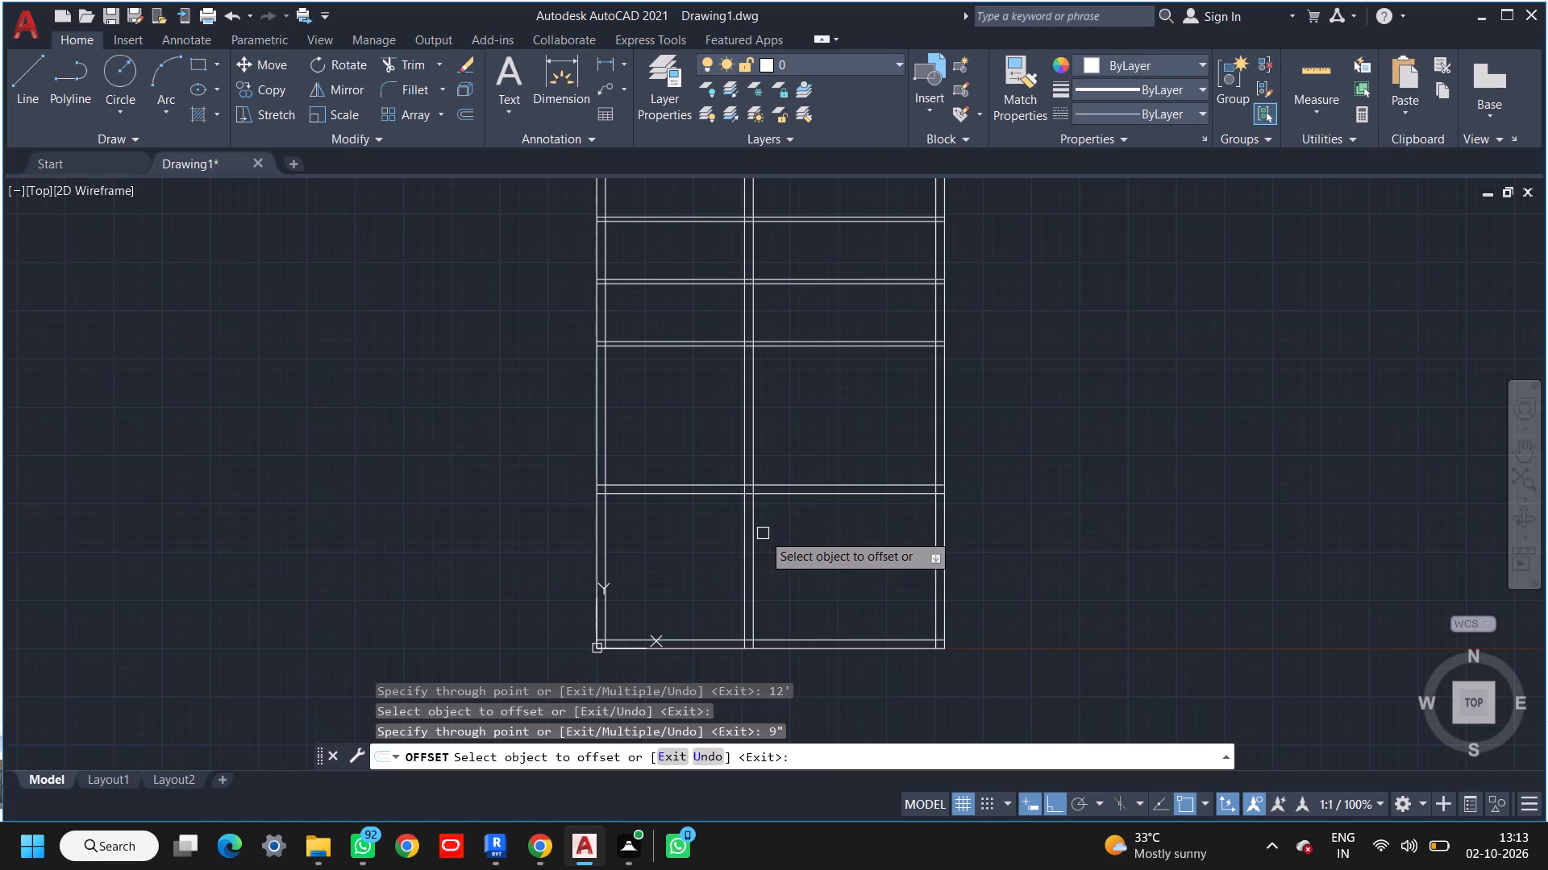
Trim the vertical wall's right-hand line between the third partition and the 9" horizontal wall.
key(Escape)
text(tr)
key(space)
key(space)
scroll(751, 453, up, 2)
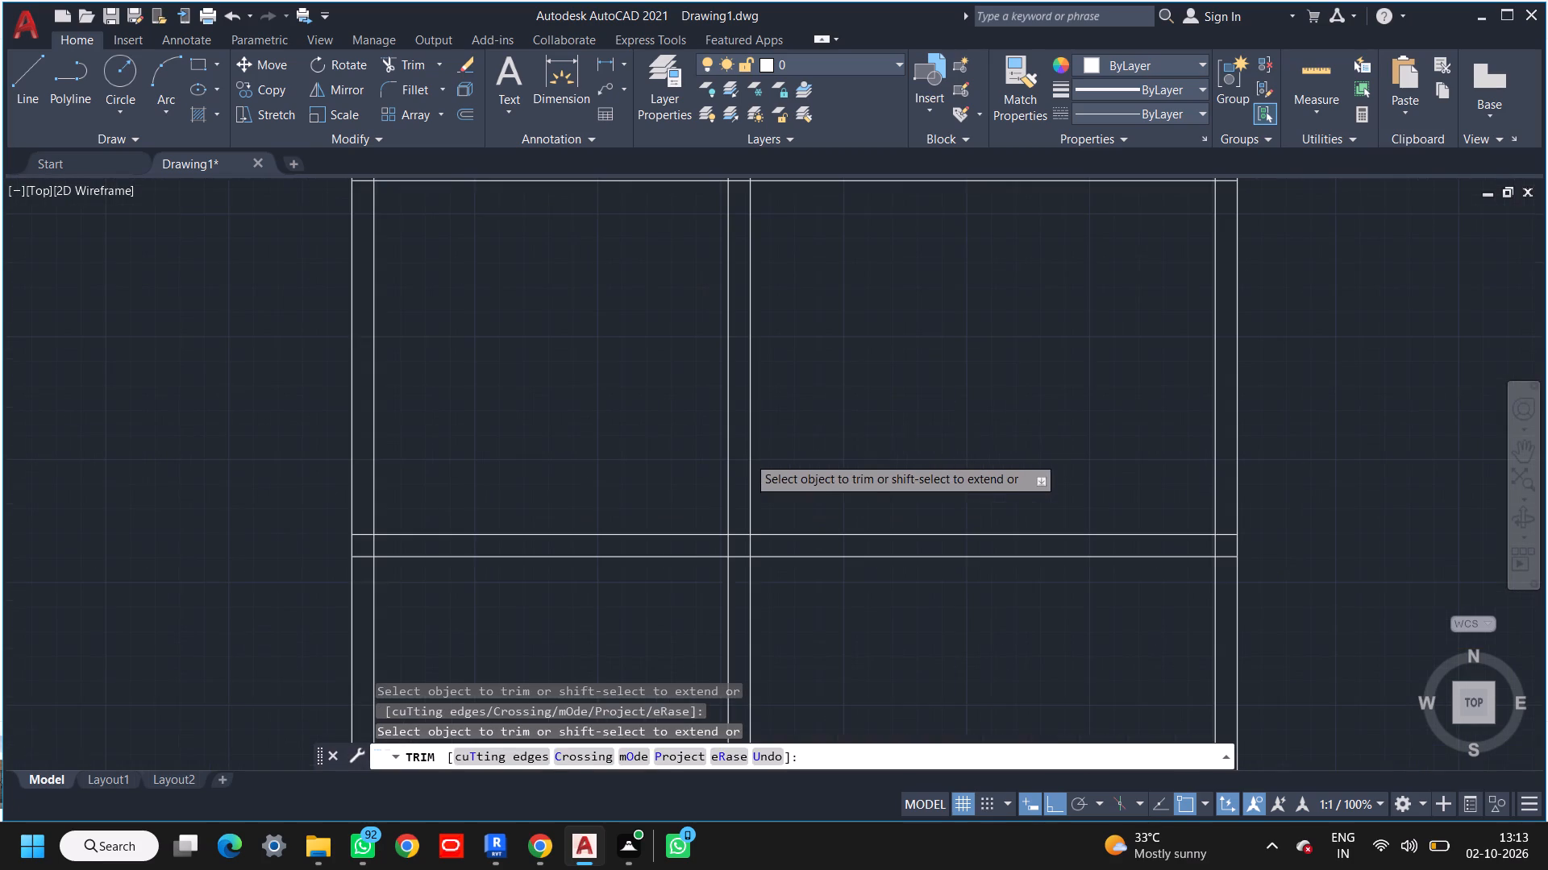
click(771, 434)
click(744, 467)
key(Escape)
Offset the vertical wall's left-hand line 4.5" to the right for a thinner partition above the 9" horizontal wall.
text(o)
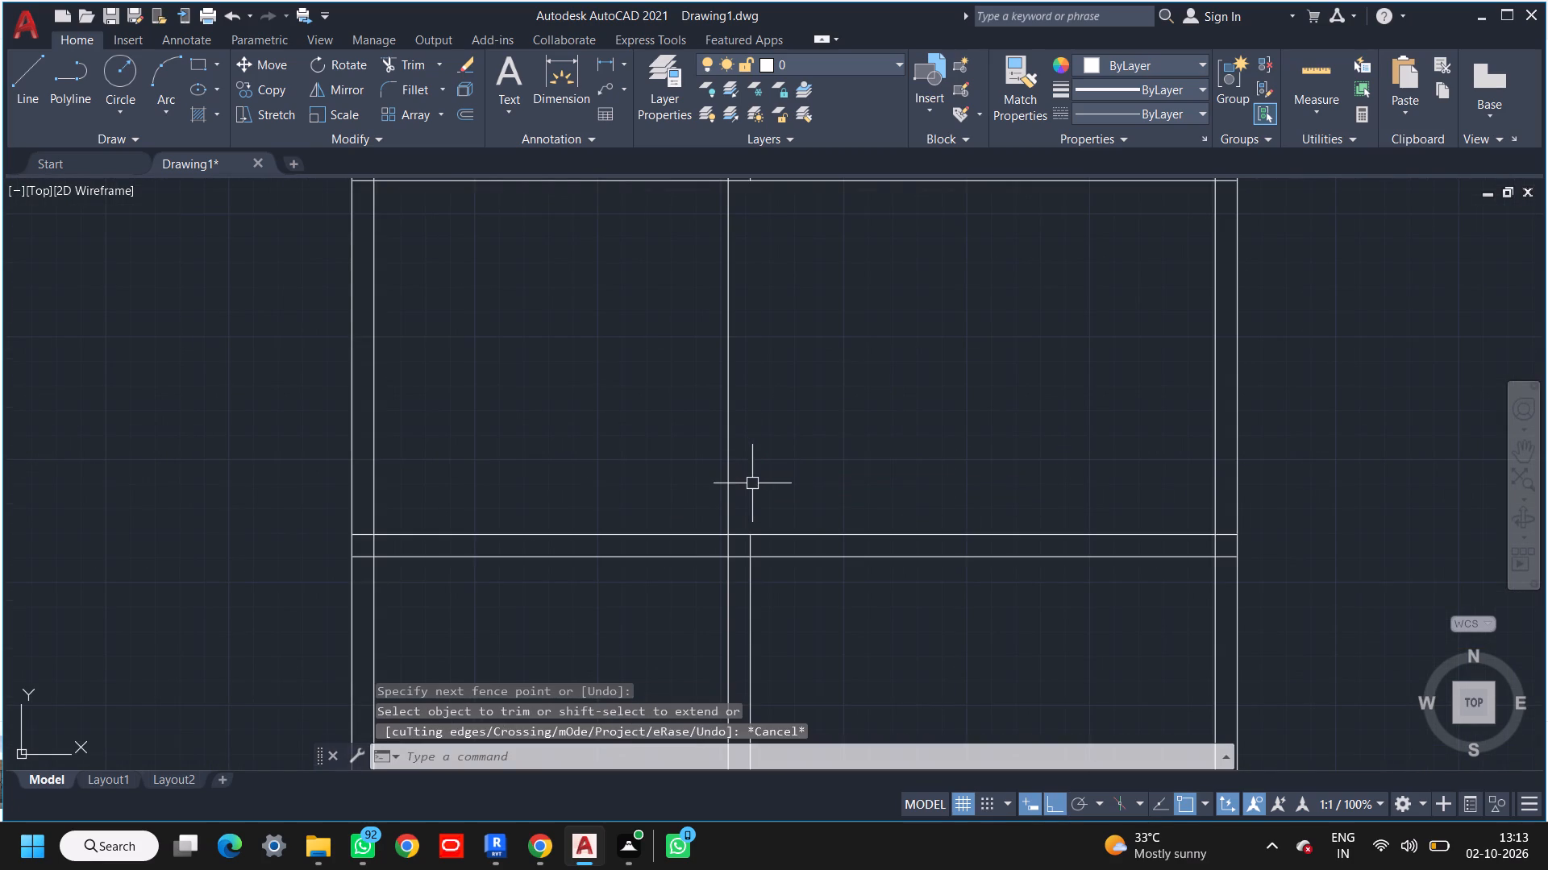
key(space)
key(space)
click(730, 463)
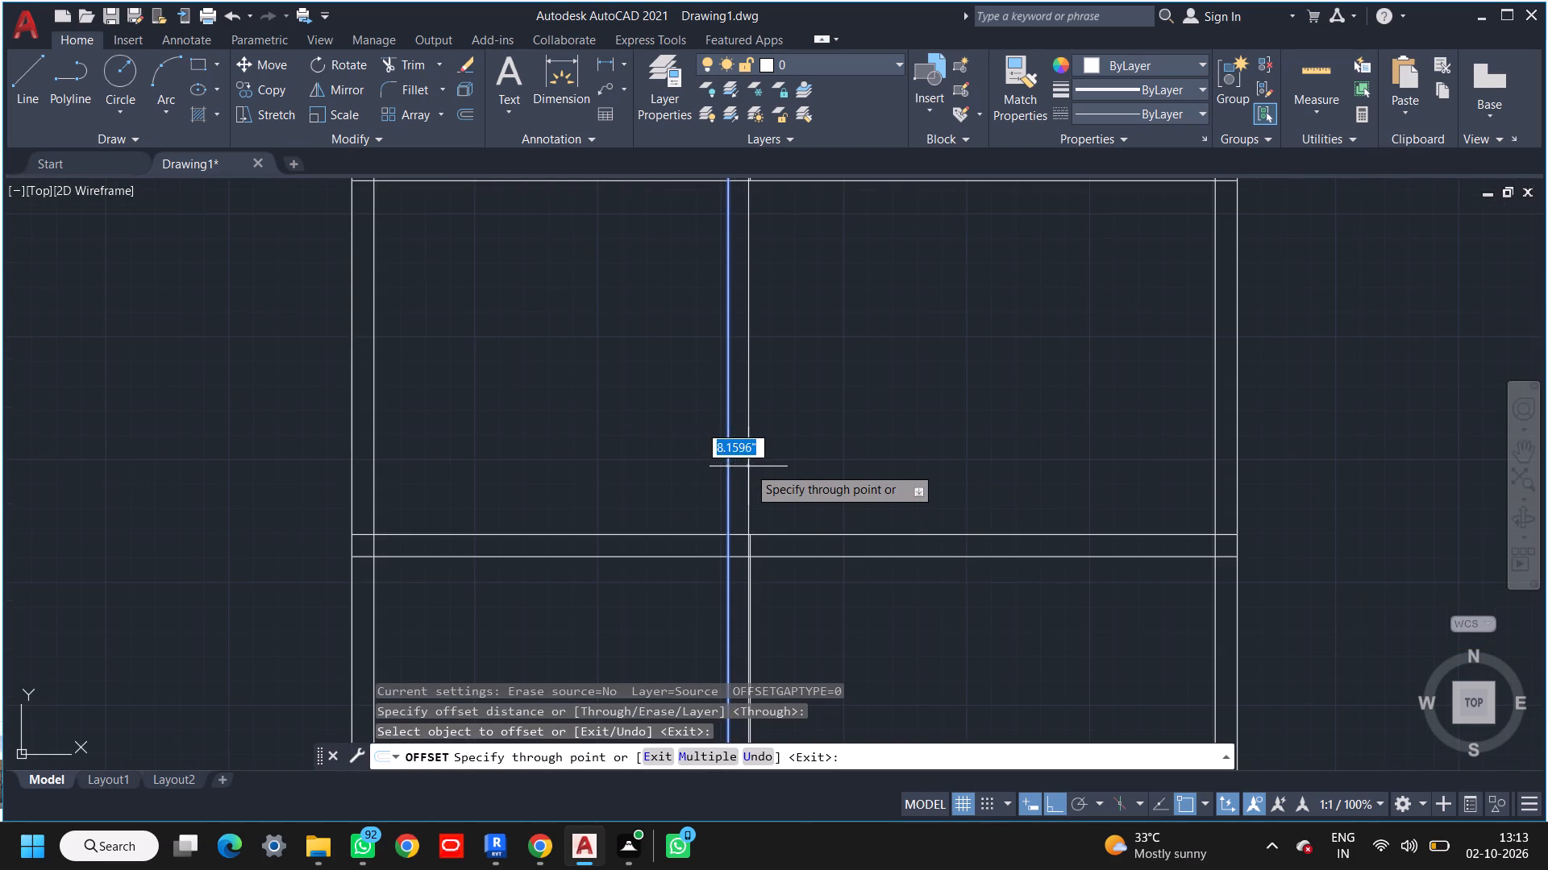
text(4.5")
key(Return)
key(space)
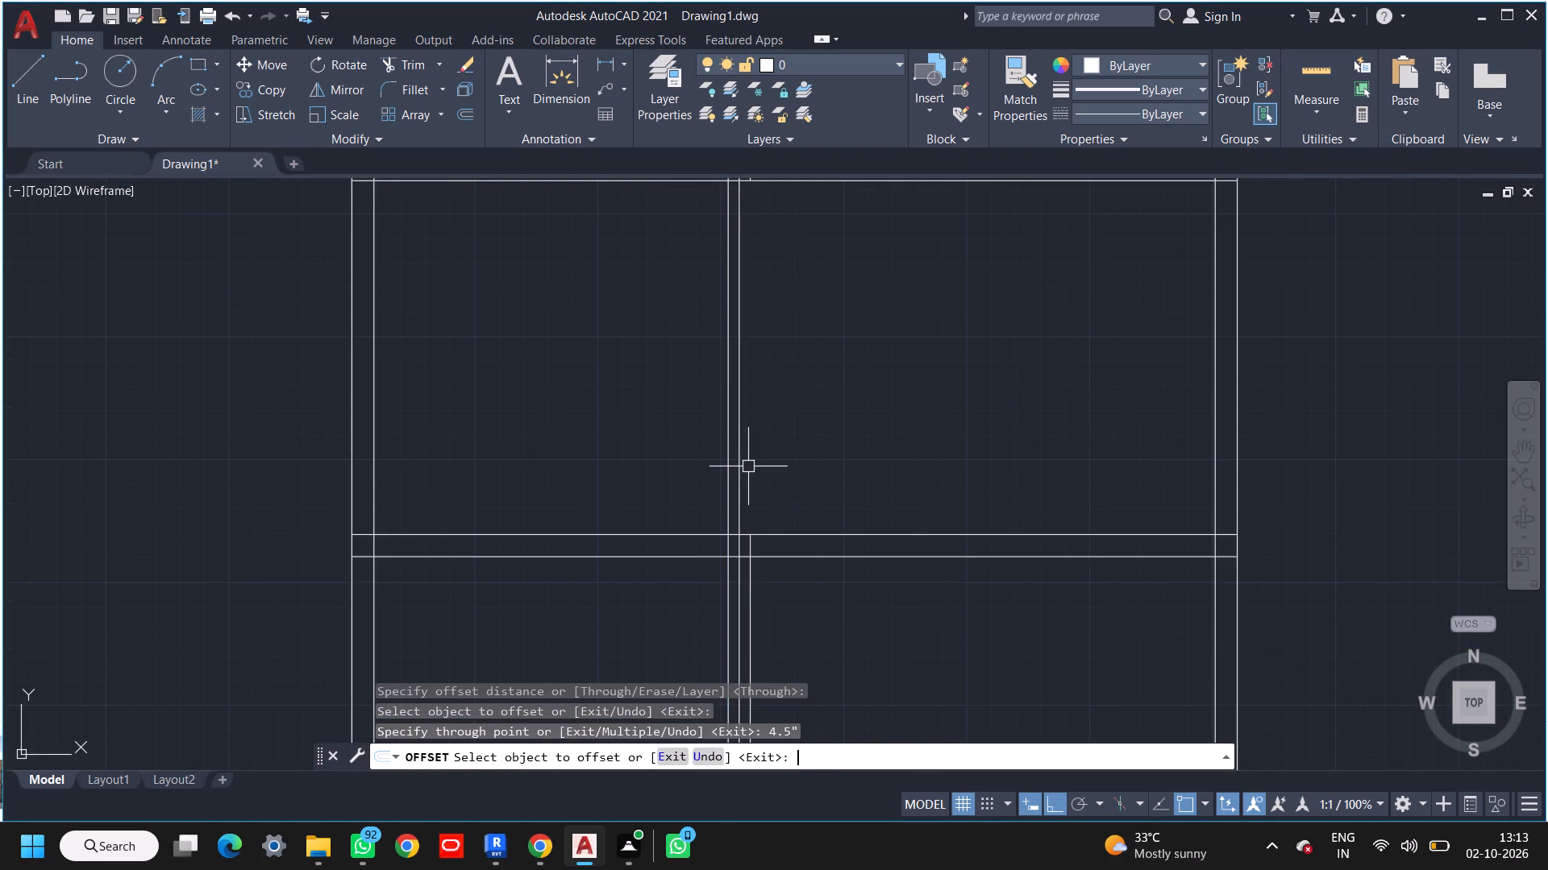
Trim the 4.5" offset vertical line inside and below the 9" horizontal wall.
text(tr)
key(space)
key(space)
key(space)
scroll(743, 552, up, 3)
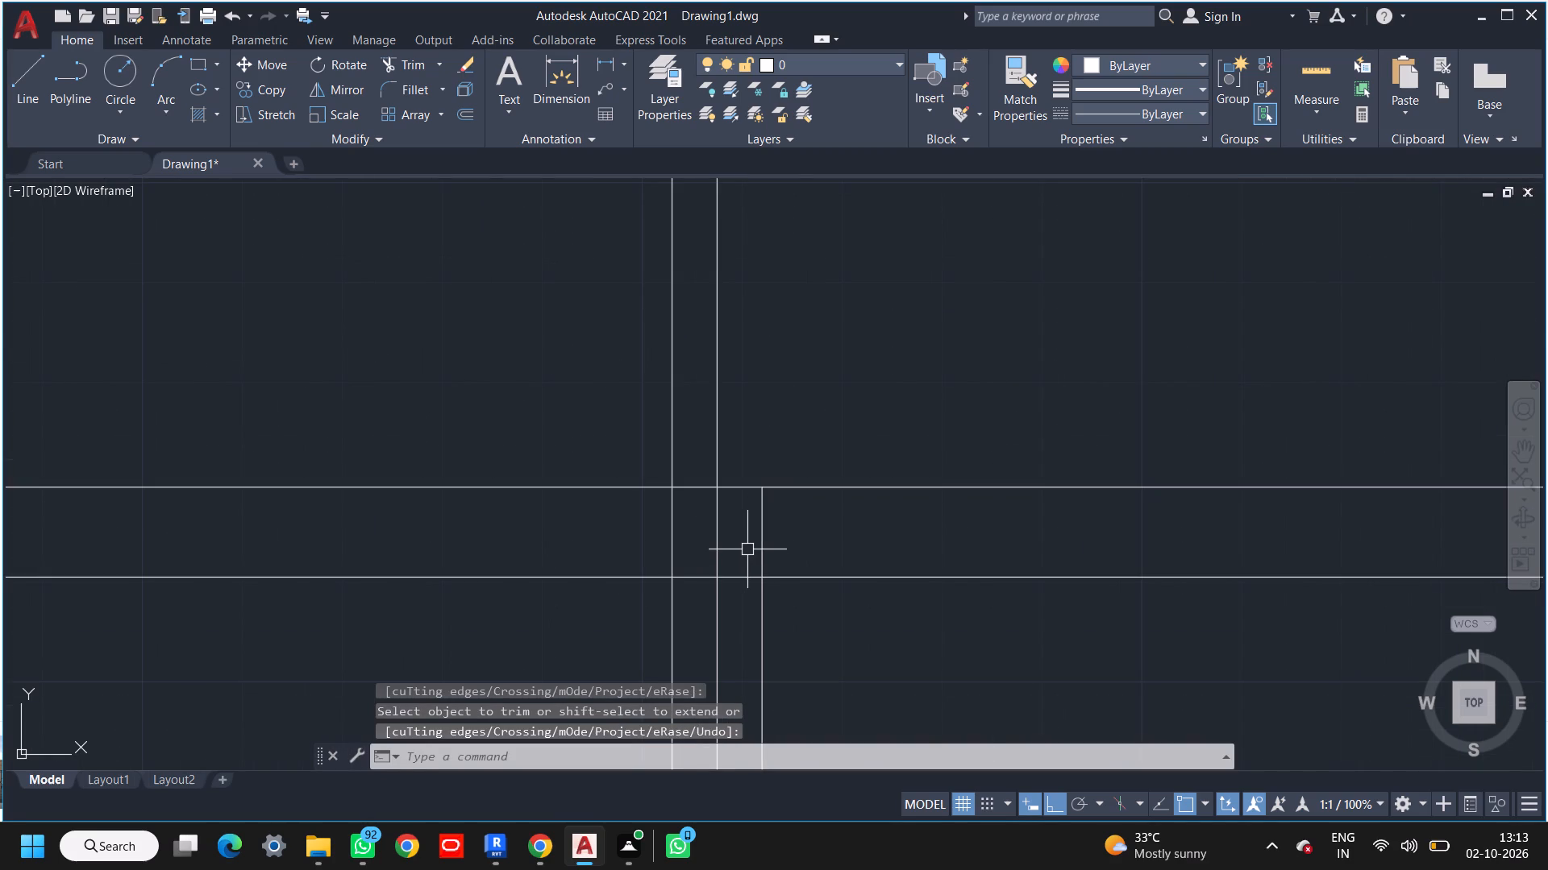
text(tr)
key(space)
key(space)
click(744, 537)
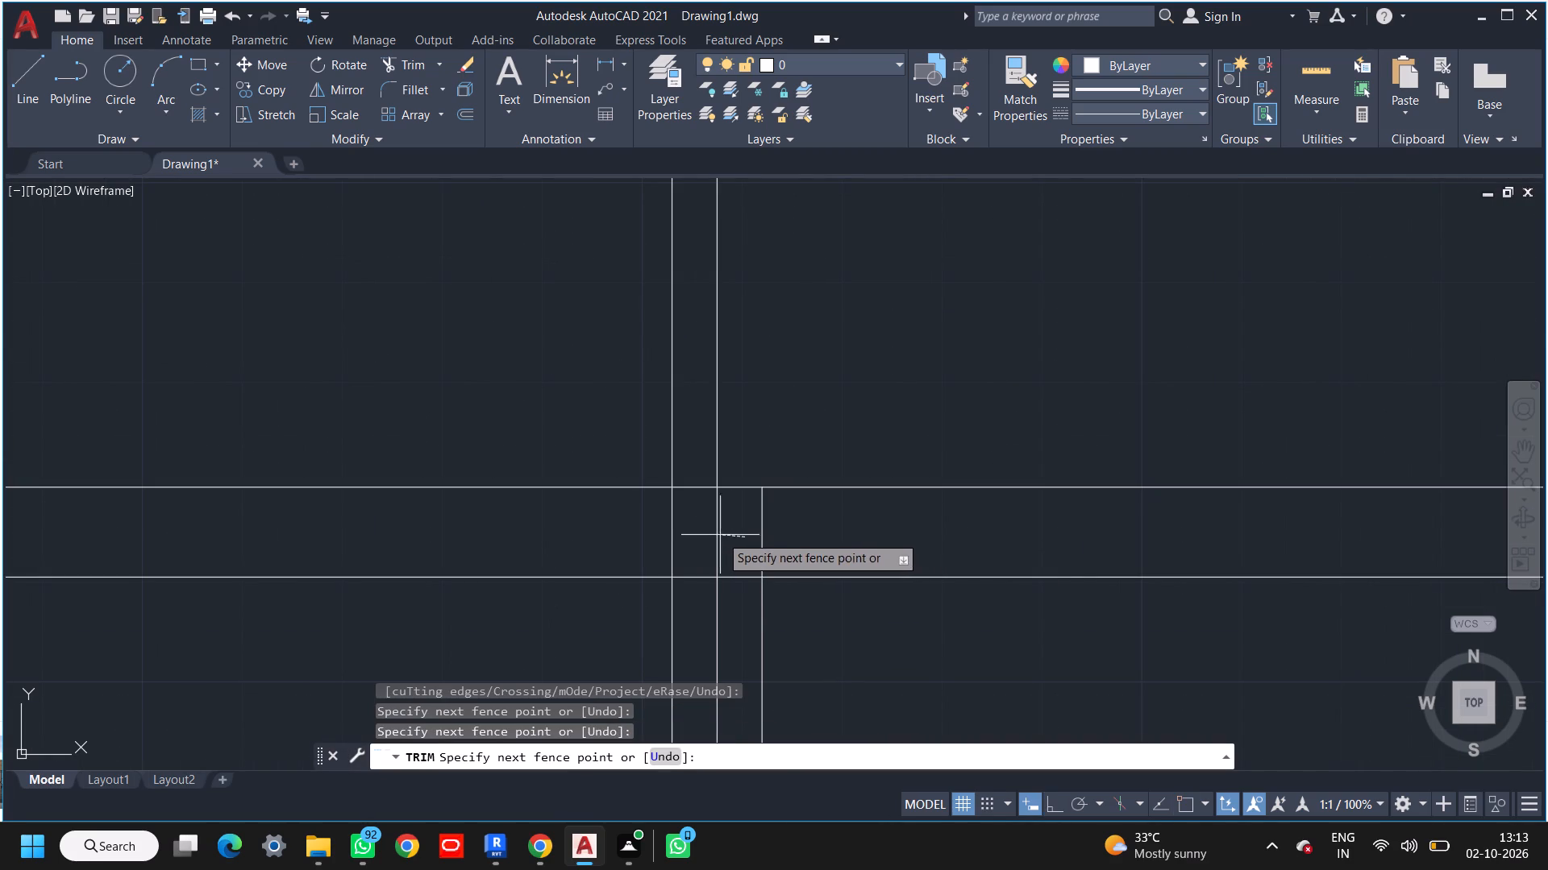
click(712, 531)
click(731, 603)
click(702, 634)
Trim the vertical wall's lines inside the 9" horizontal wall, and that wall's upper line across the 4.5" partition opening.
click(716, 523)
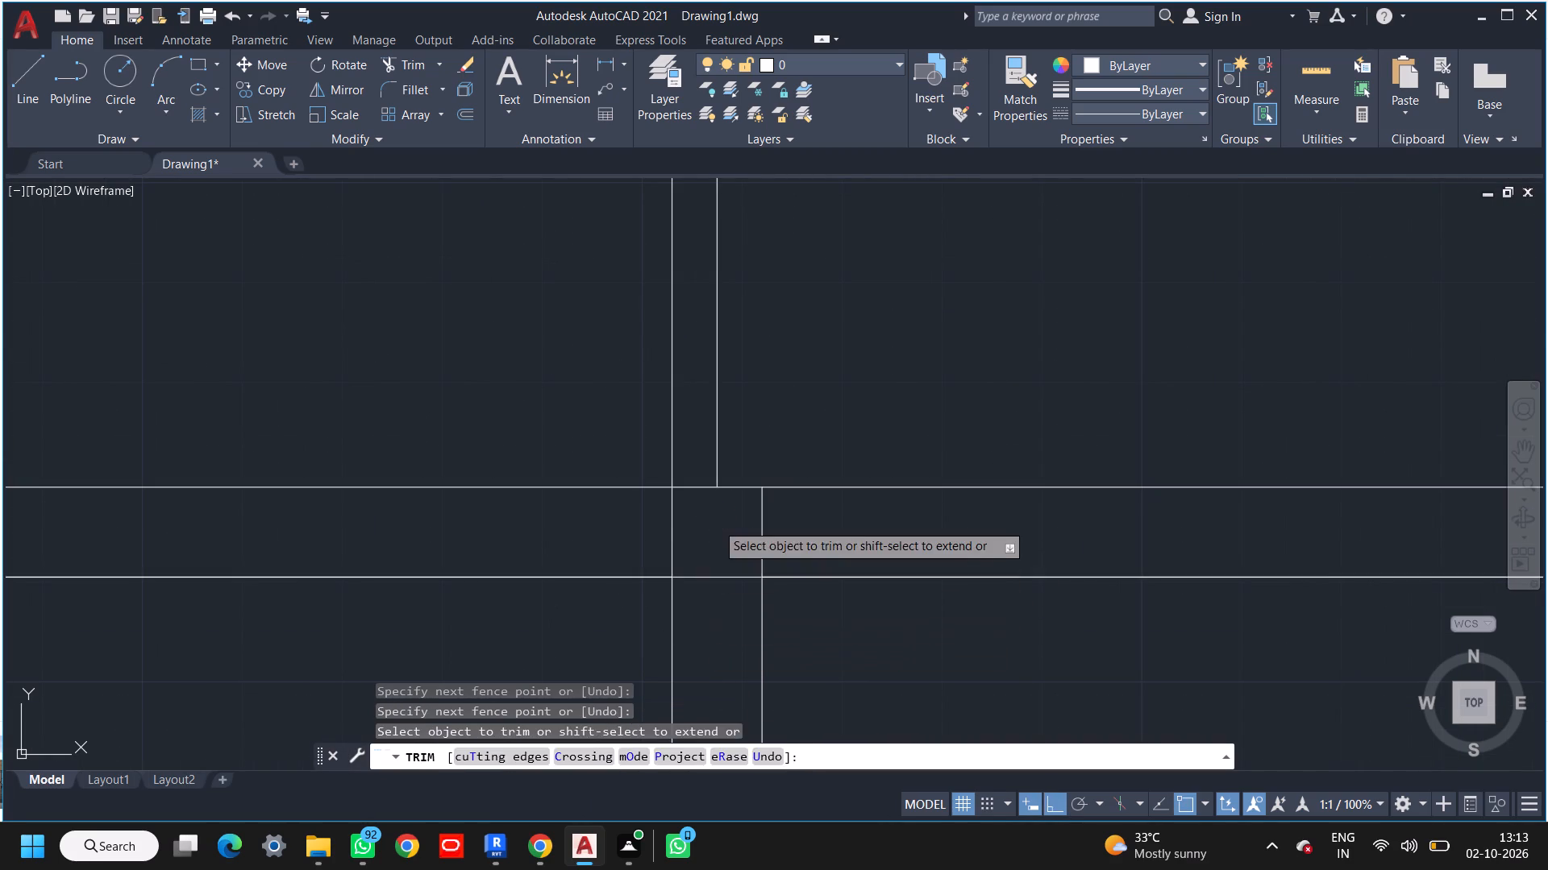
click(822, 522)
scroll(822, 524, down, 3)
scroll(784, 530, up, 5)
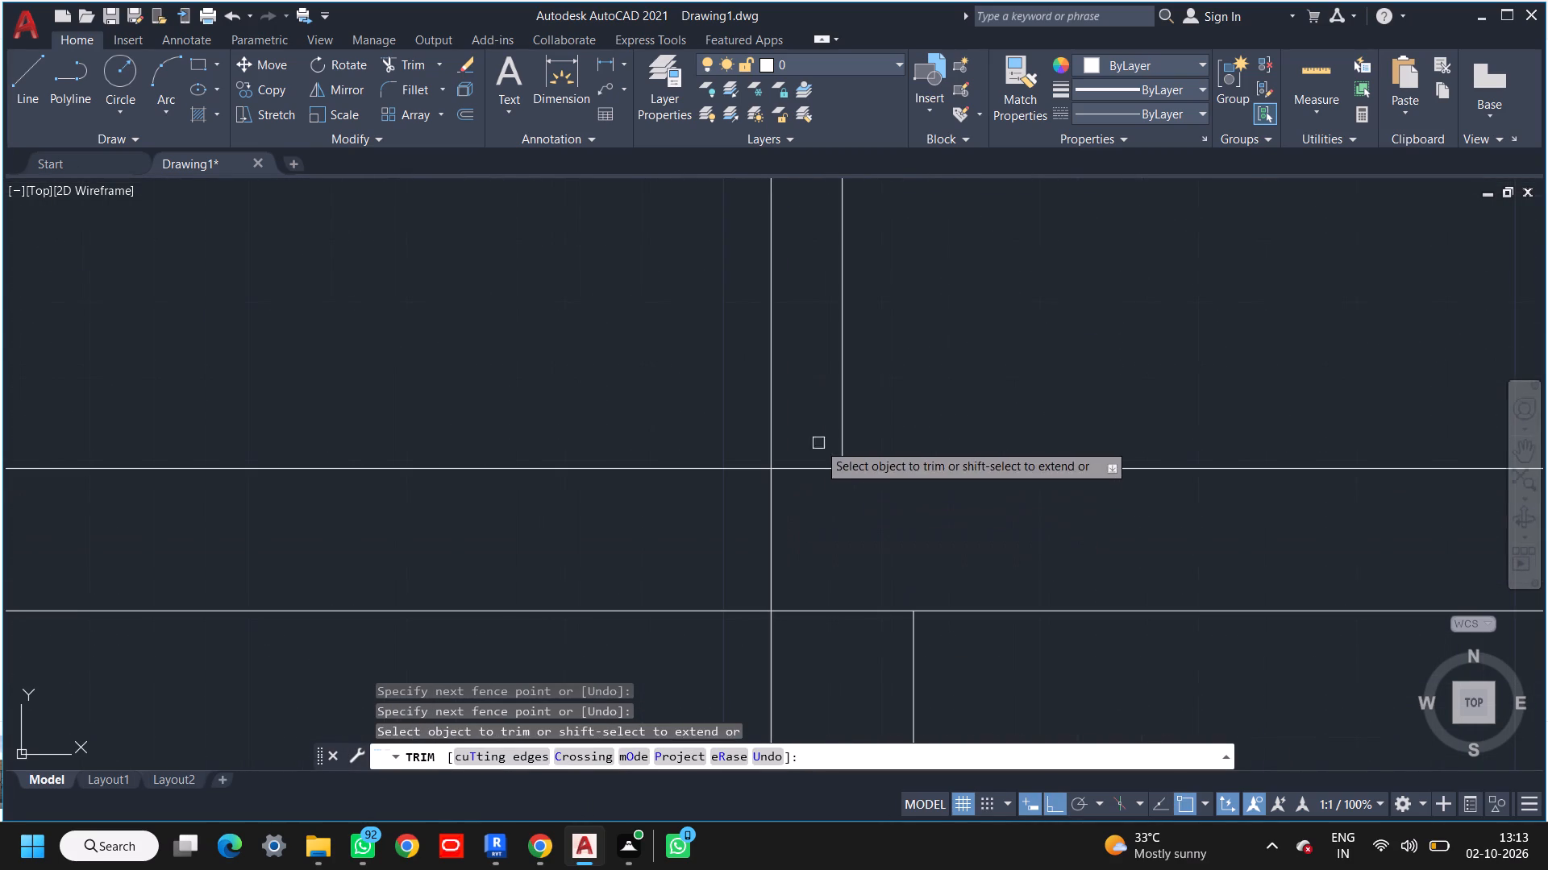
click(818, 443)
click(811, 536)
click(822, 535)
click(640, 523)
Trim the 9" horizontal wall's lower line between the two lines of the vertical wall below it.
scroll(666, 527, down, 5)
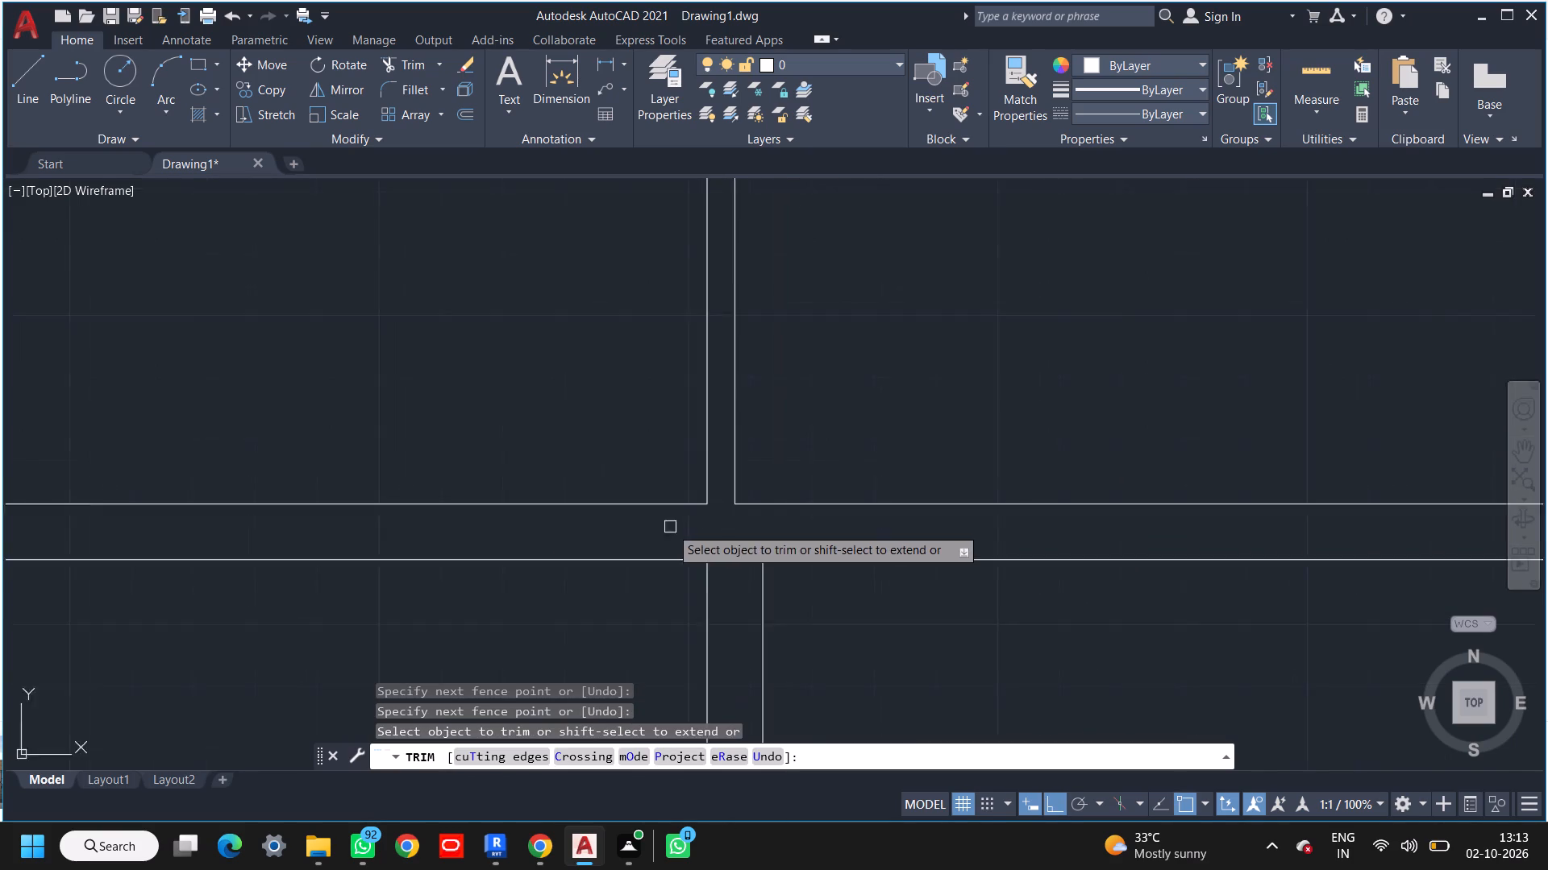
scroll(670, 527, down, 2)
scroll(713, 561, up, 5)
click(634, 419)
click(628, 546)
scroll(631, 547, down, 4)
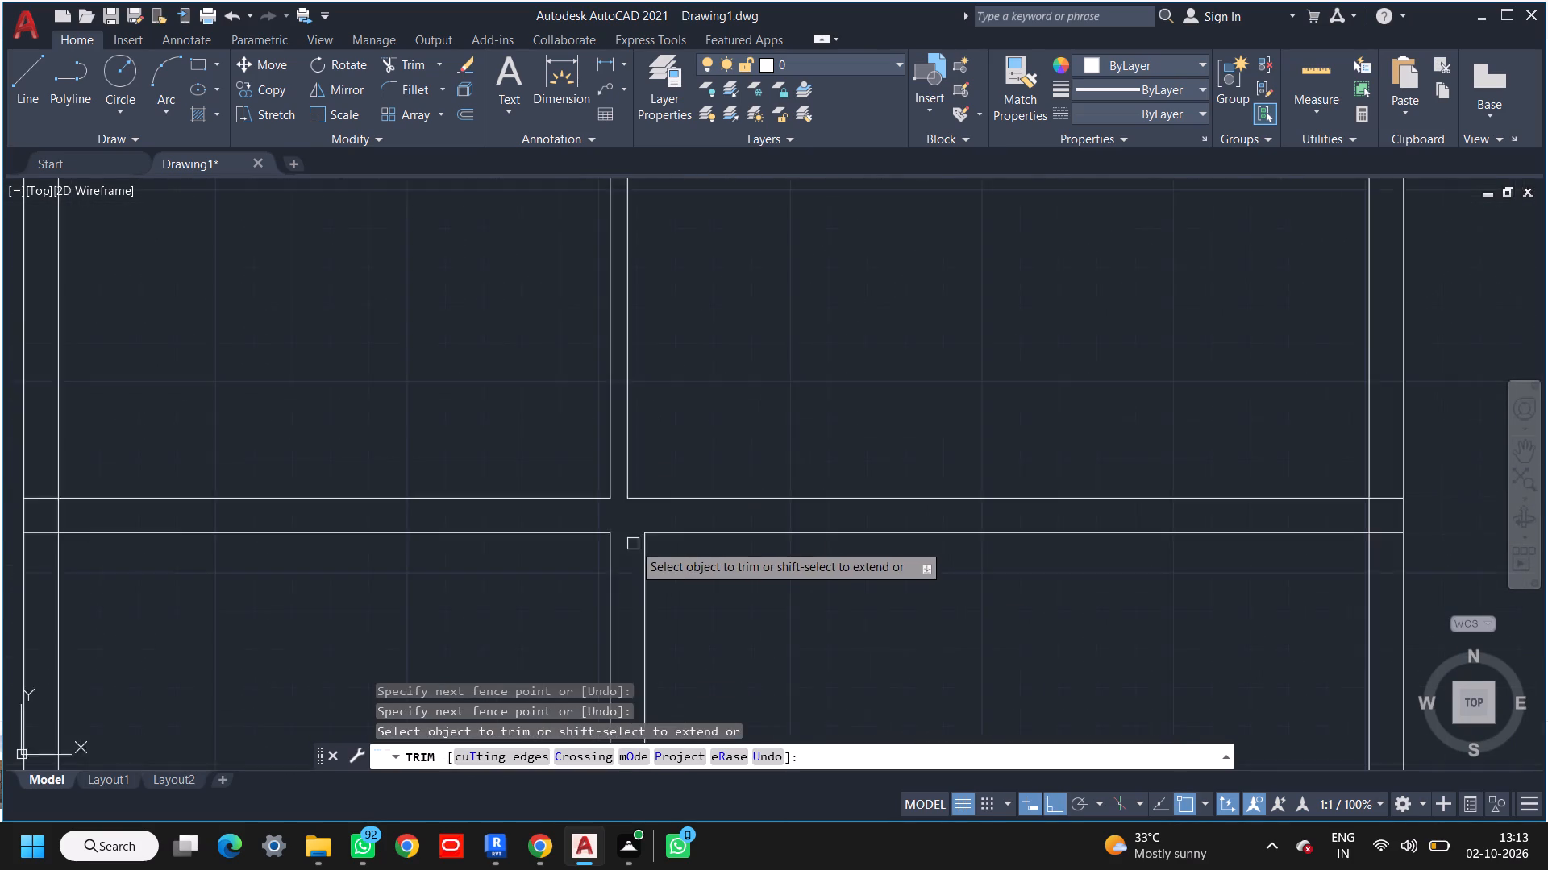
scroll(633, 544, down, 3)
middle_drag(682, 583, 759, 456)
key(Escape)
Trim the junction of the vertical wall and the bottom wall, clearing the crossing lines inside it and the inner line between them.
key(t)
key(r)
key(space)
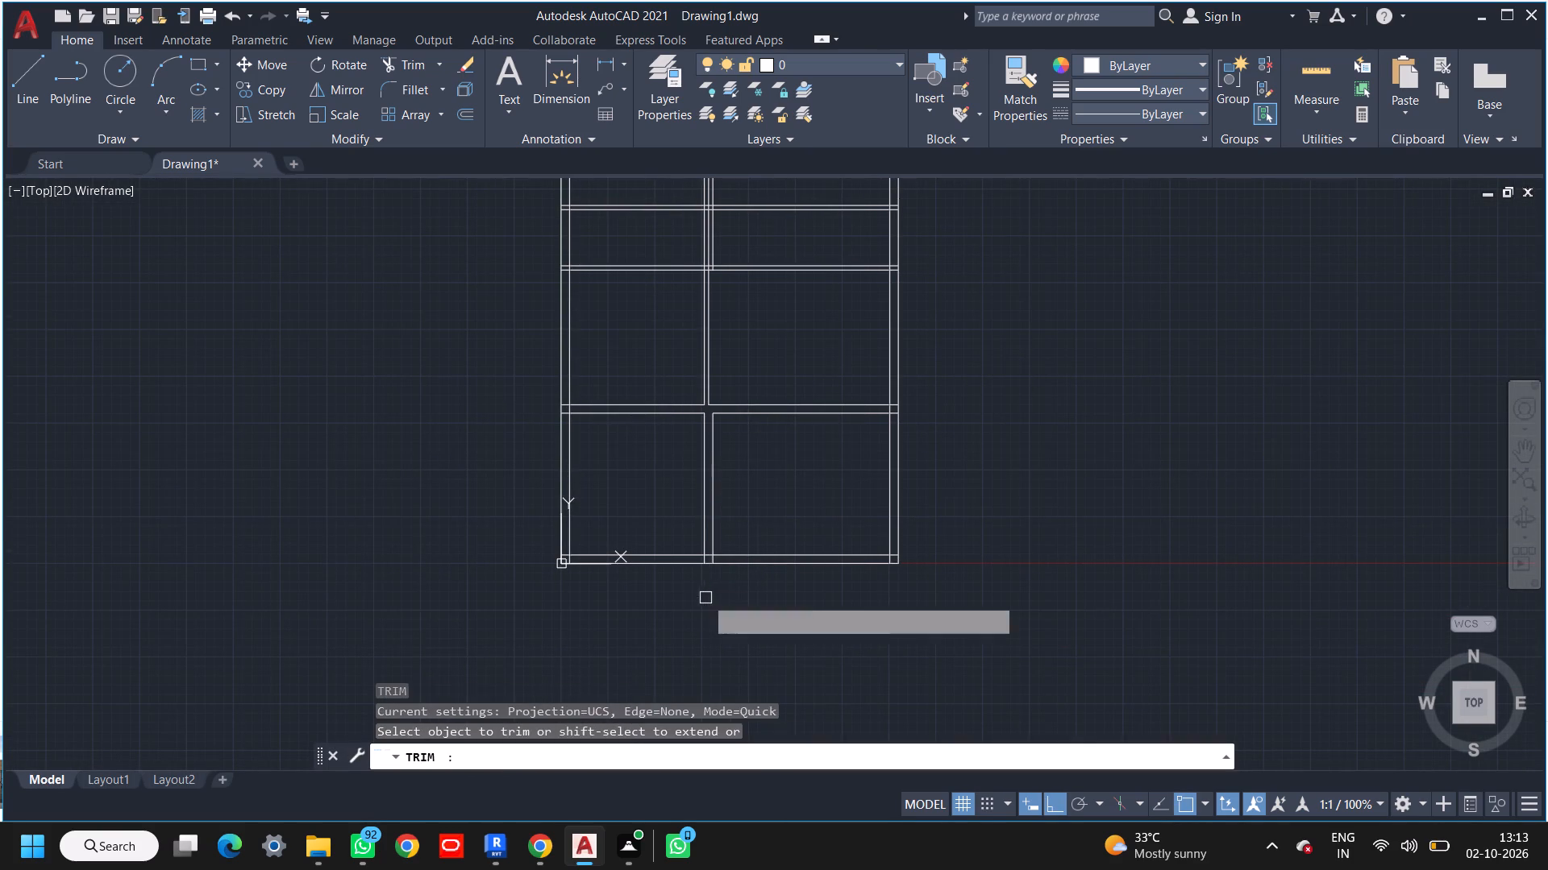
key(space)
scroll(709, 561, up, 6)
click(751, 592)
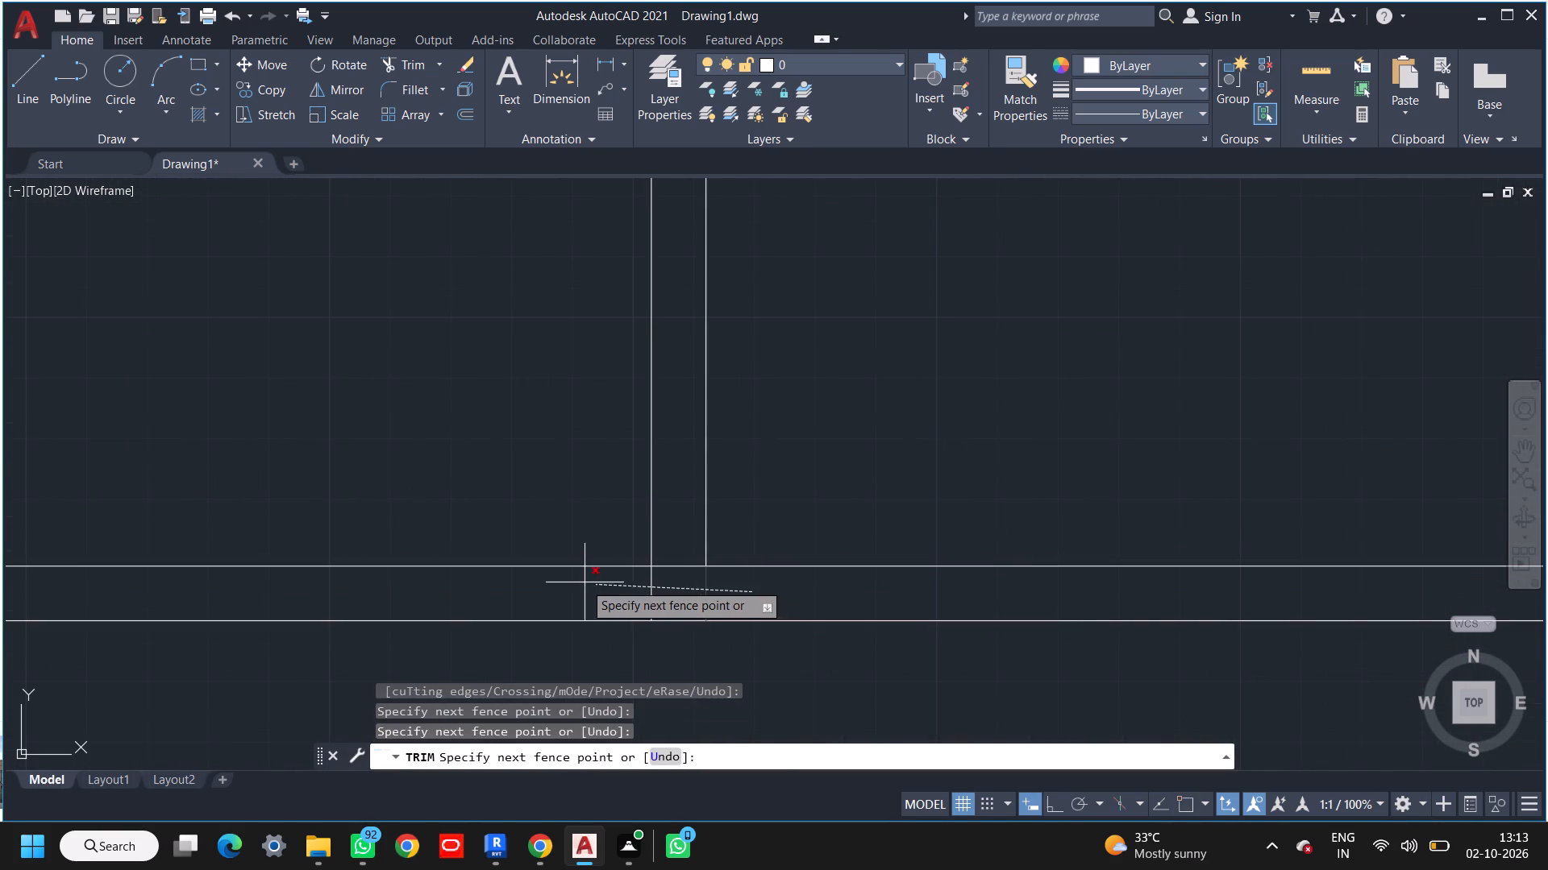
click(584, 582)
scroll(674, 558, up, 2)
click(680, 546)
click(675, 619)
Trim away the inner lines of the left and bottom walls in the bottom-left room, including the corner stubs.
scroll(684, 615, down, 8)
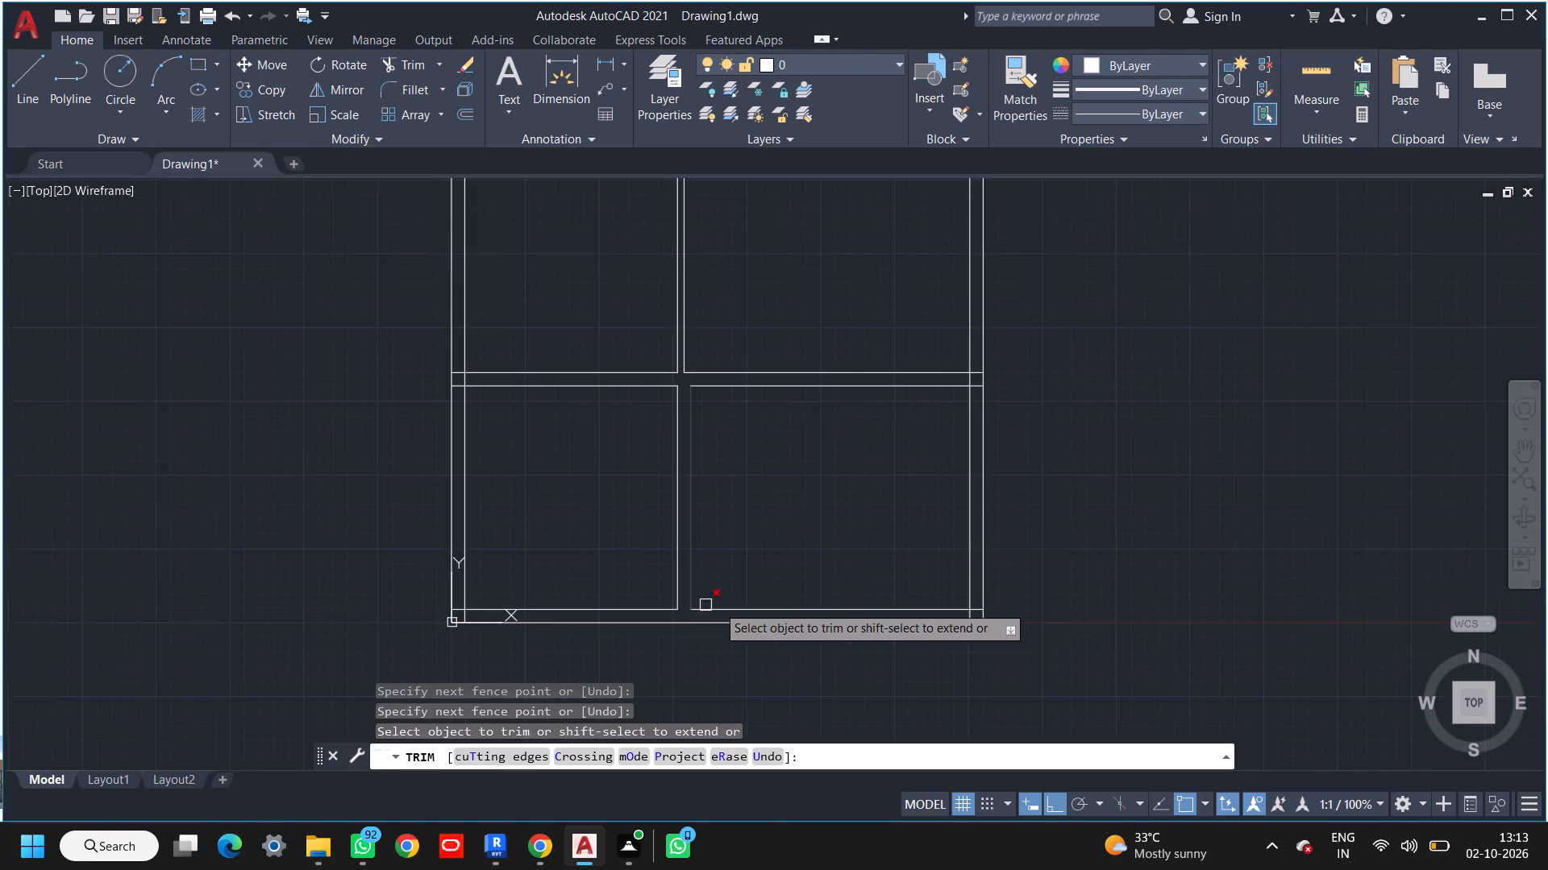
scroll(739, 605, down, 1)
middle_drag(759, 600, 814, 555)
scroll(722, 578, up, 3)
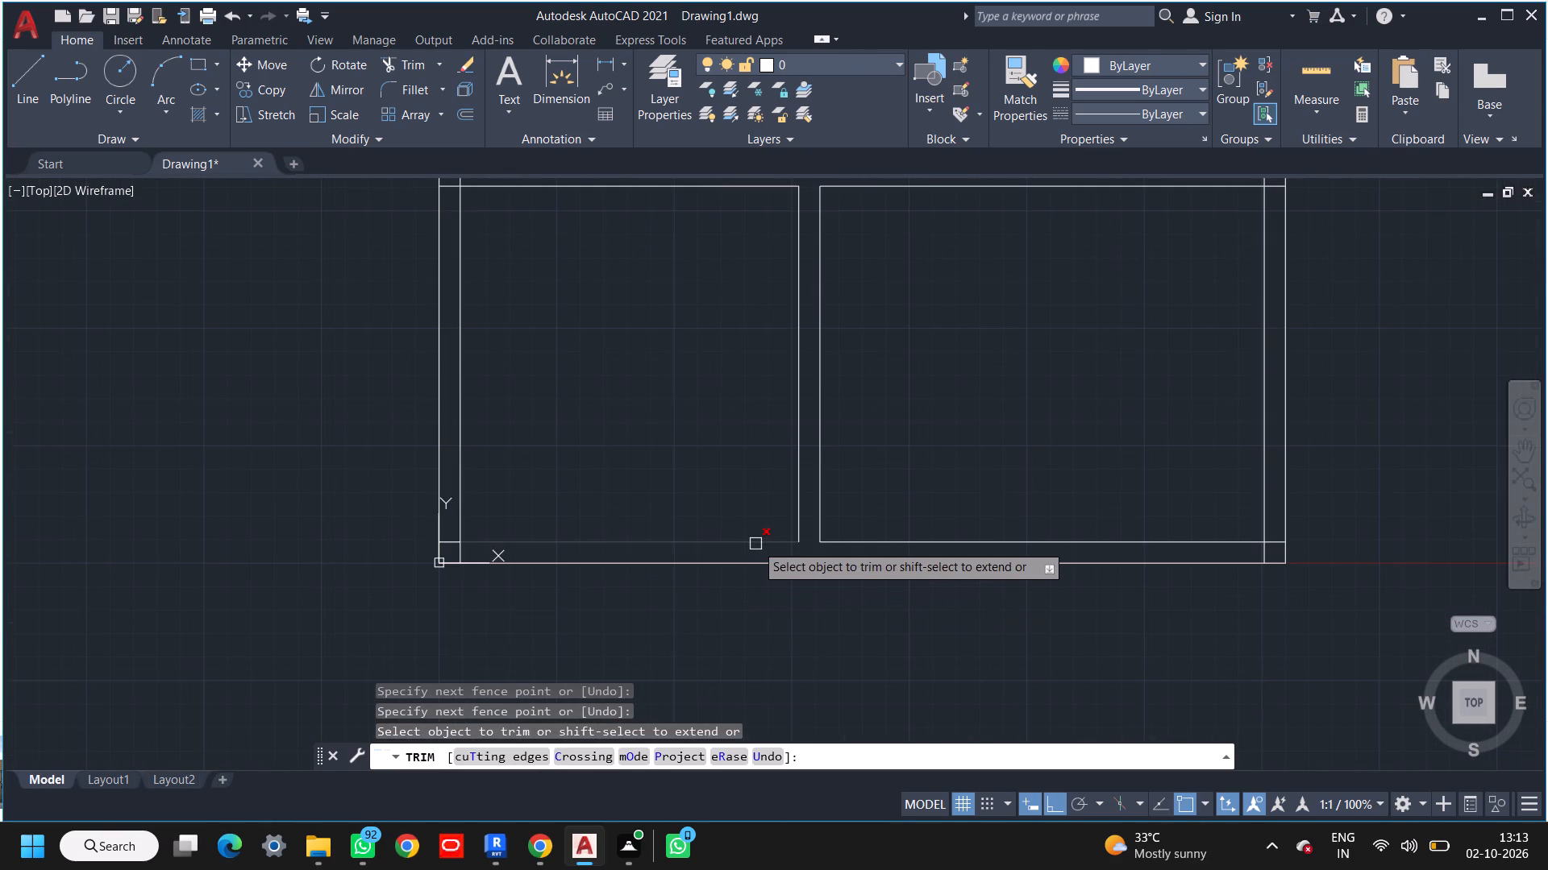
click(755, 544)
click(455, 419)
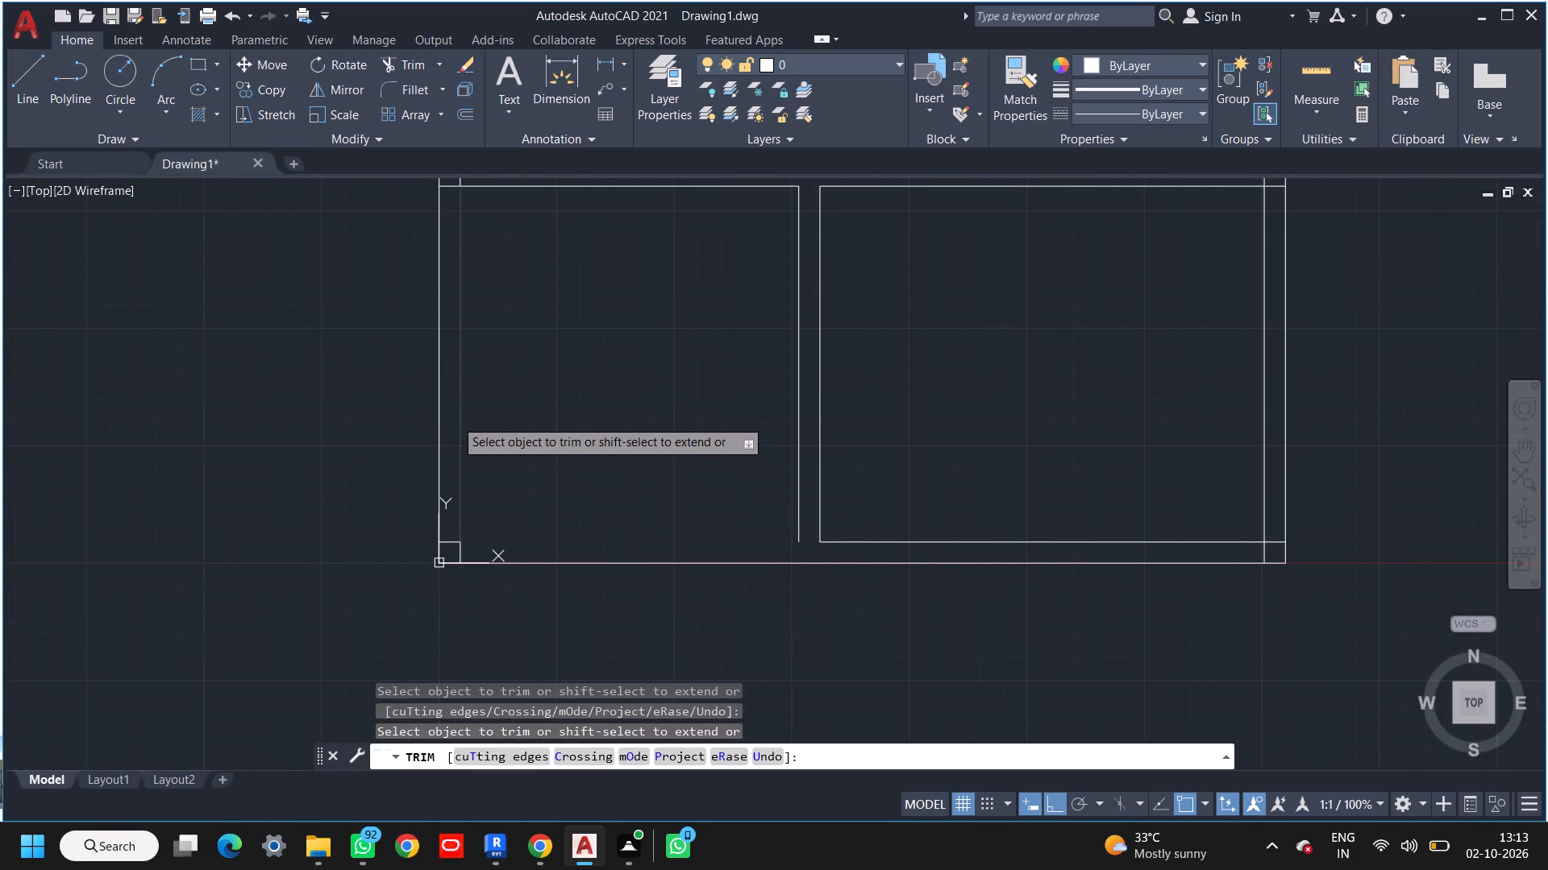
scroll(460, 550, up, 3)
click(478, 490)
double_click(435, 551)
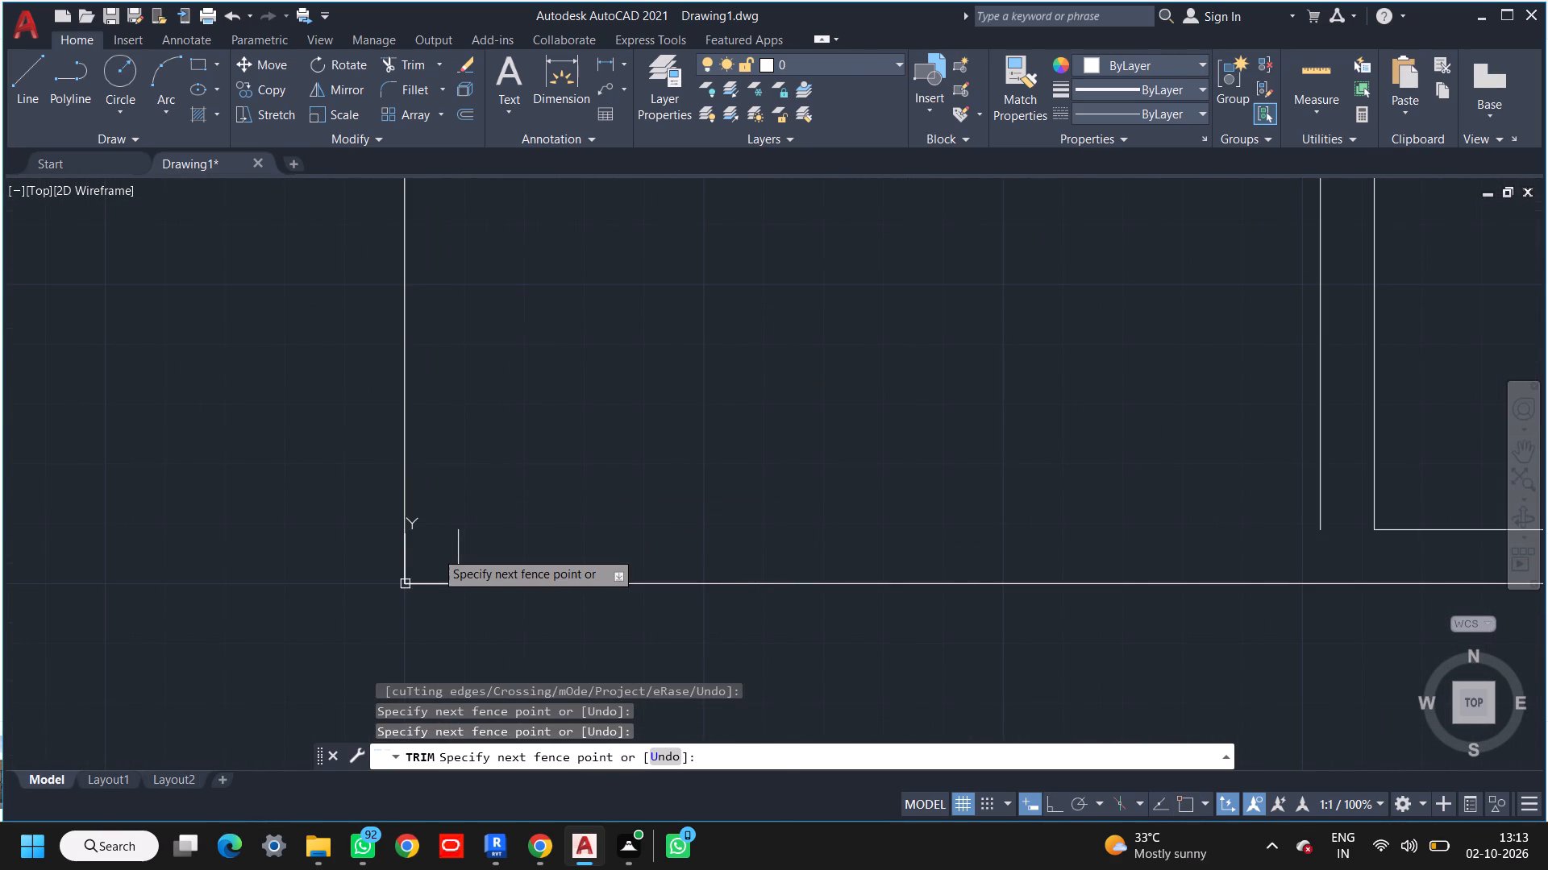
click(494, 548)
click(439, 549)
scroll(534, 528, down, 3)
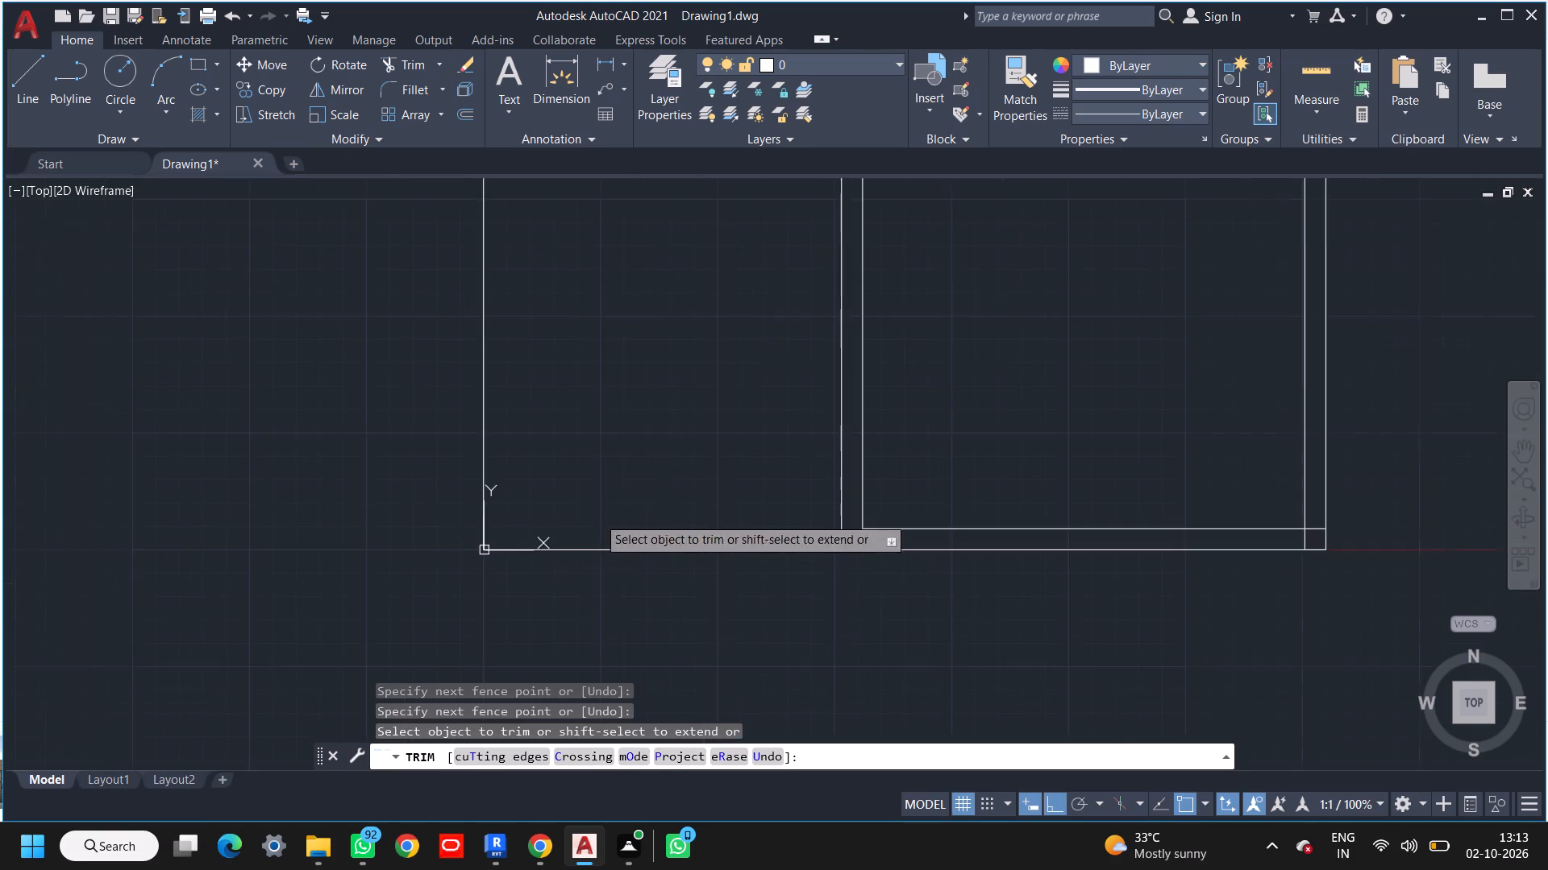
middle_drag(598, 516, 472, 535)
key(Escape)
Extend the vertical wall's left-hand line down to the outer line of the bottom wall.
key(e)
key(x)
key(space)
key(space)
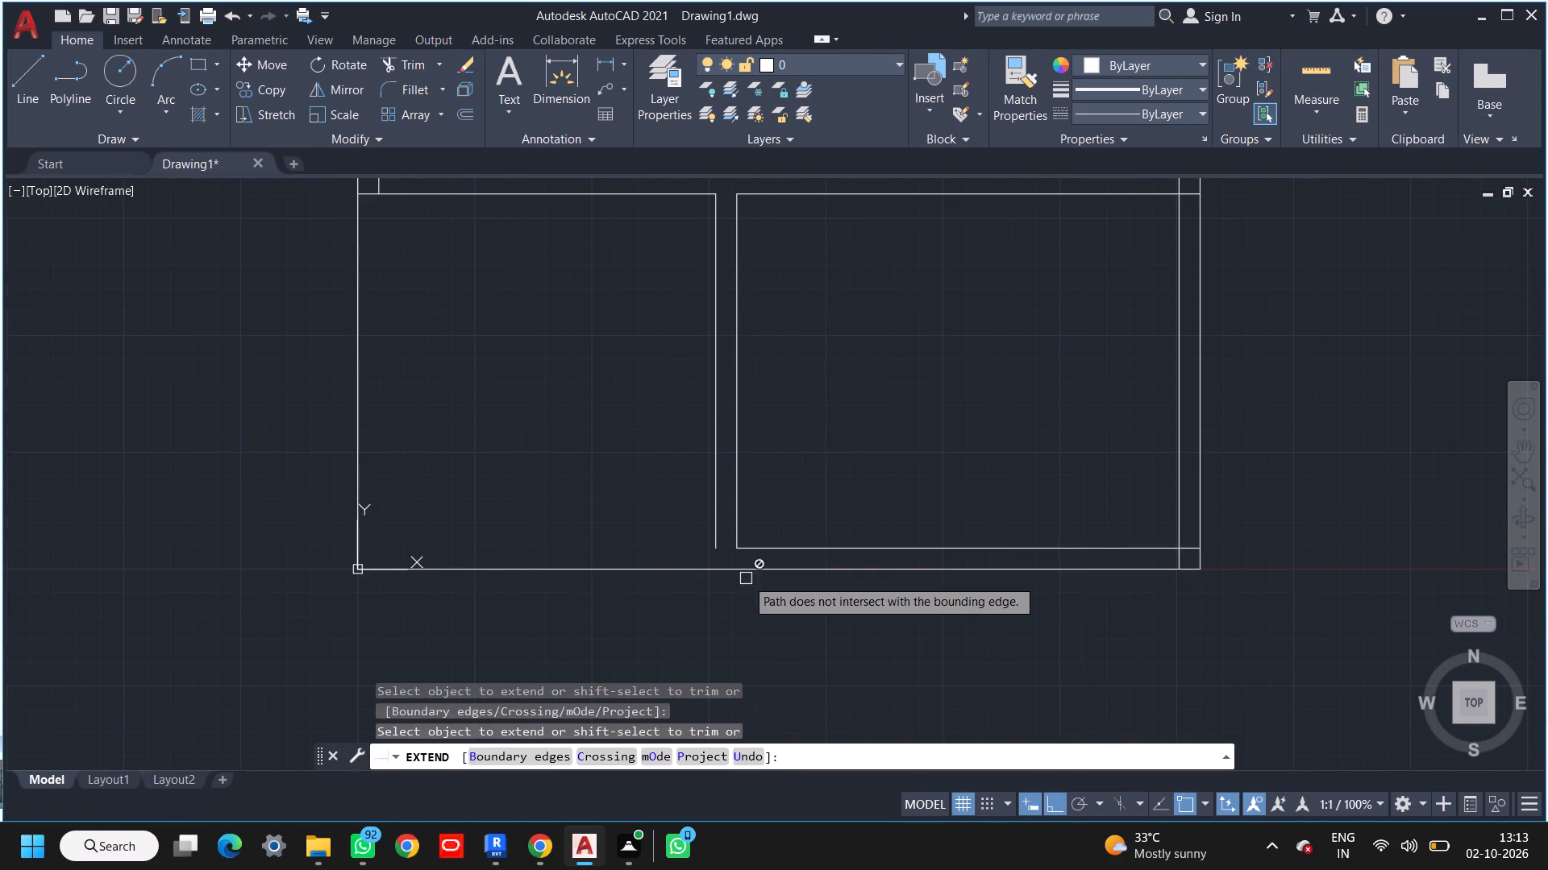
scroll(713, 571, up, 1)
click(714, 504)
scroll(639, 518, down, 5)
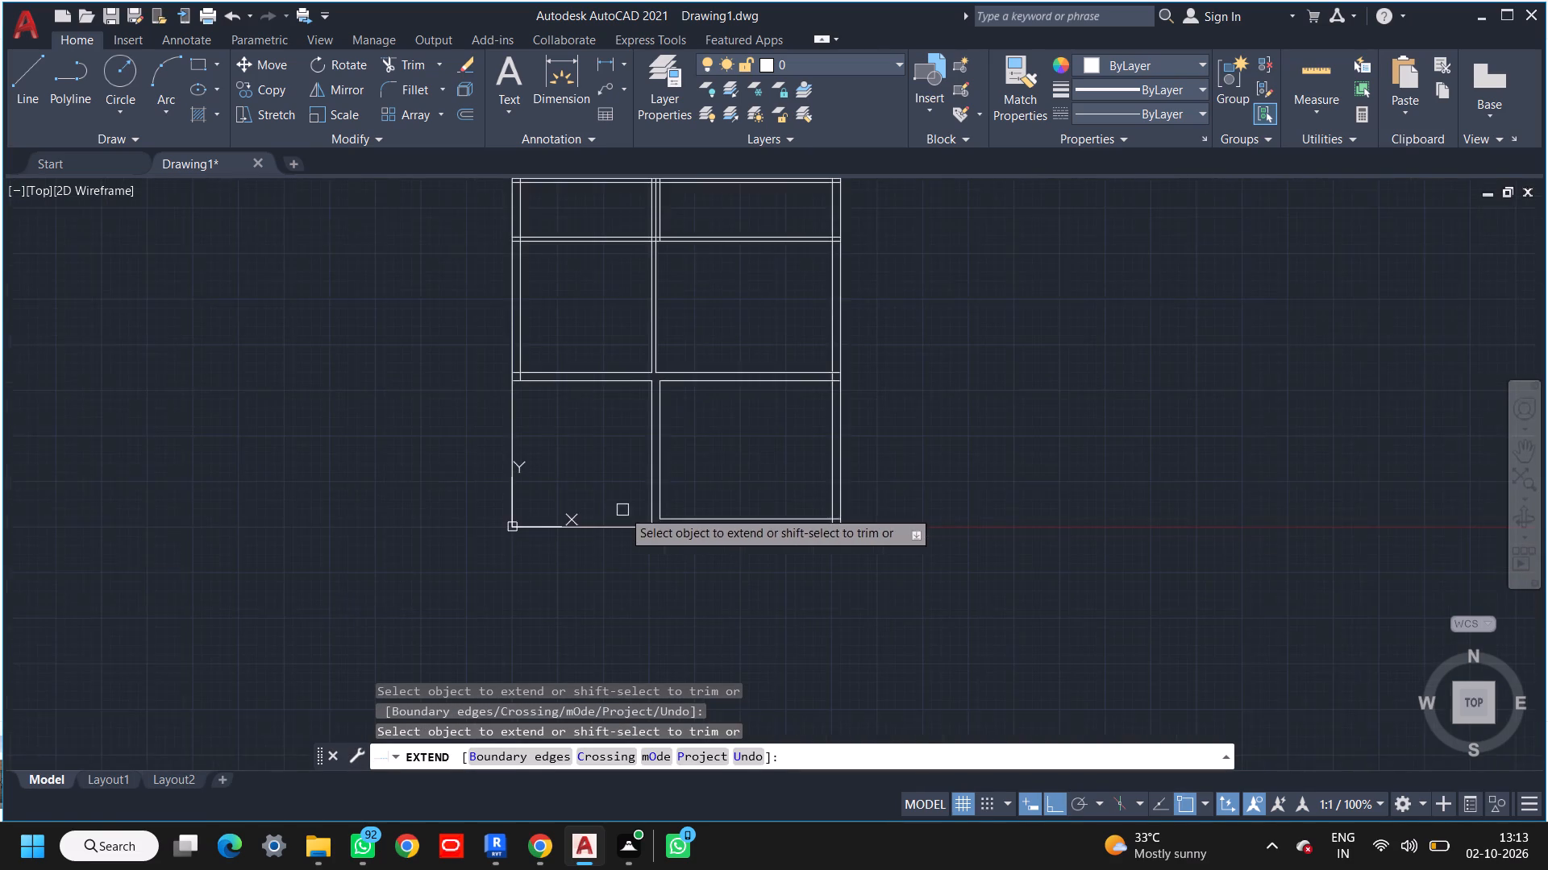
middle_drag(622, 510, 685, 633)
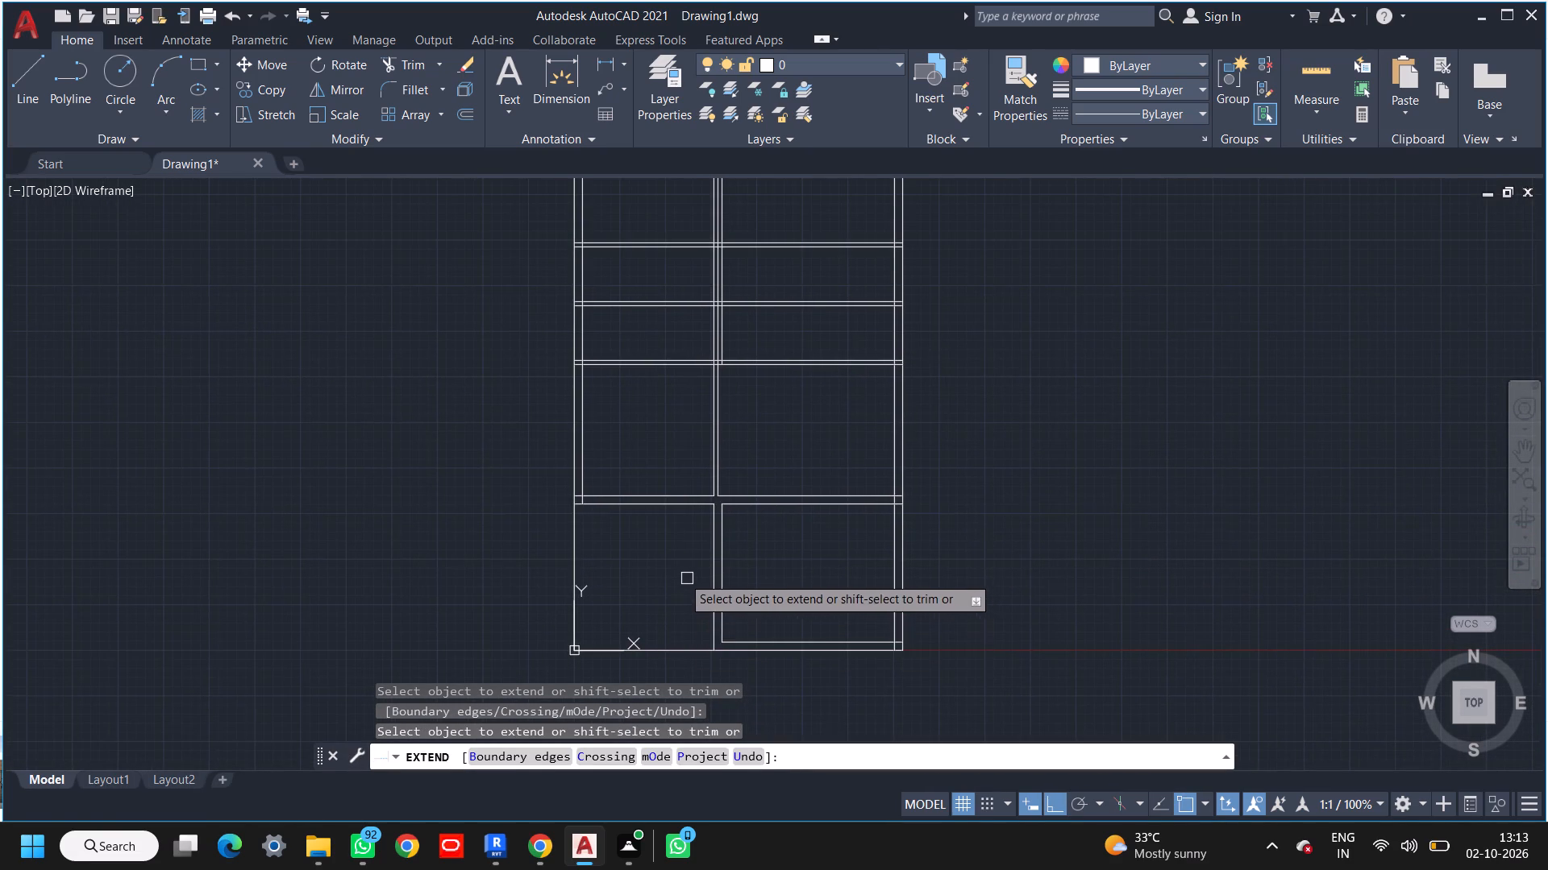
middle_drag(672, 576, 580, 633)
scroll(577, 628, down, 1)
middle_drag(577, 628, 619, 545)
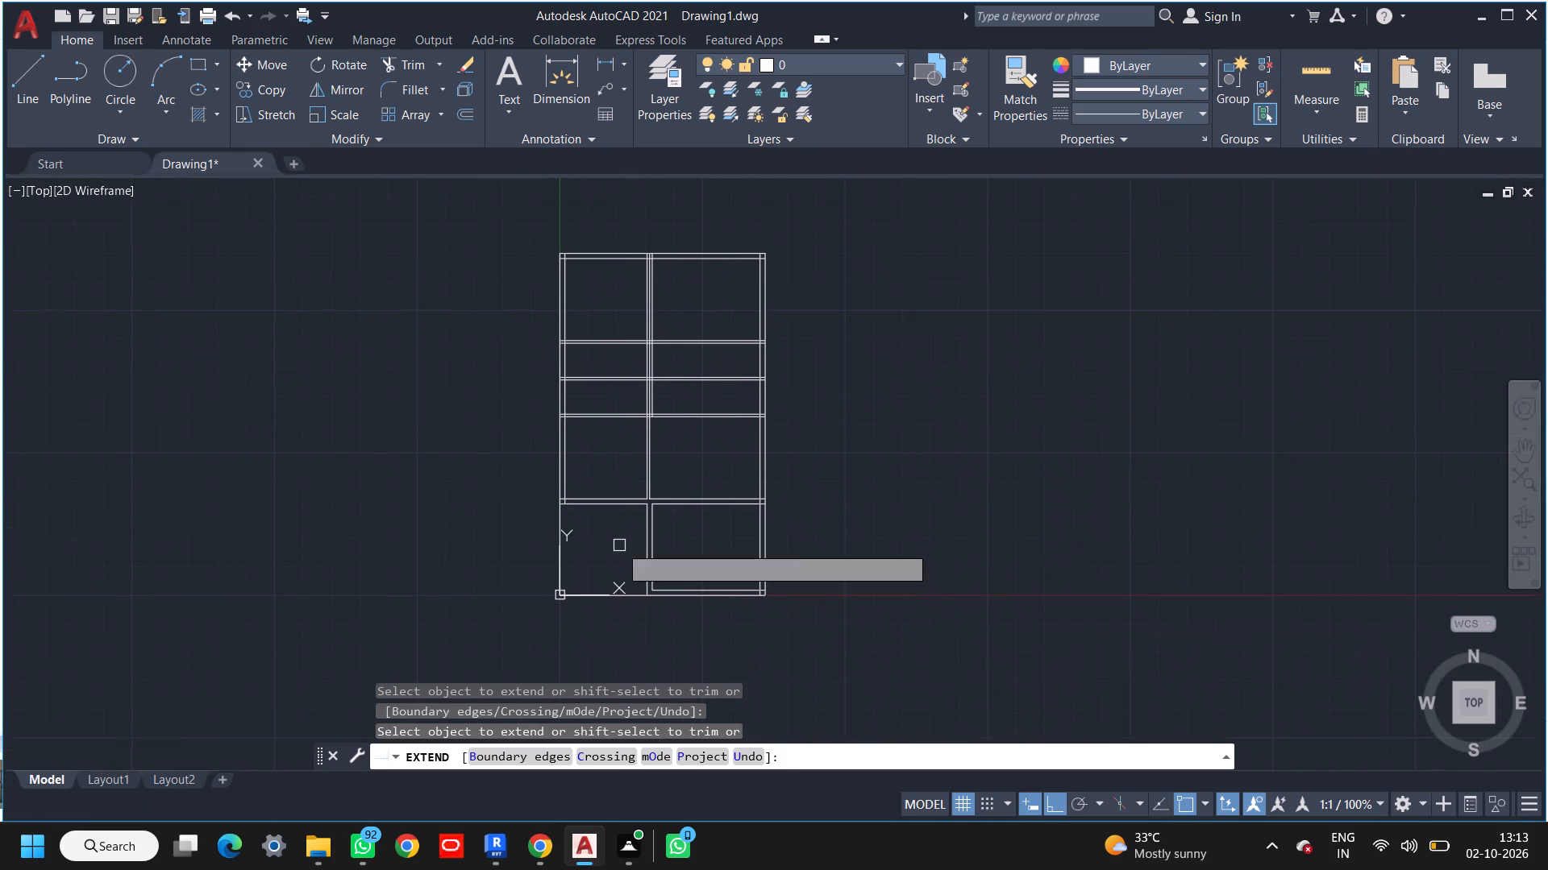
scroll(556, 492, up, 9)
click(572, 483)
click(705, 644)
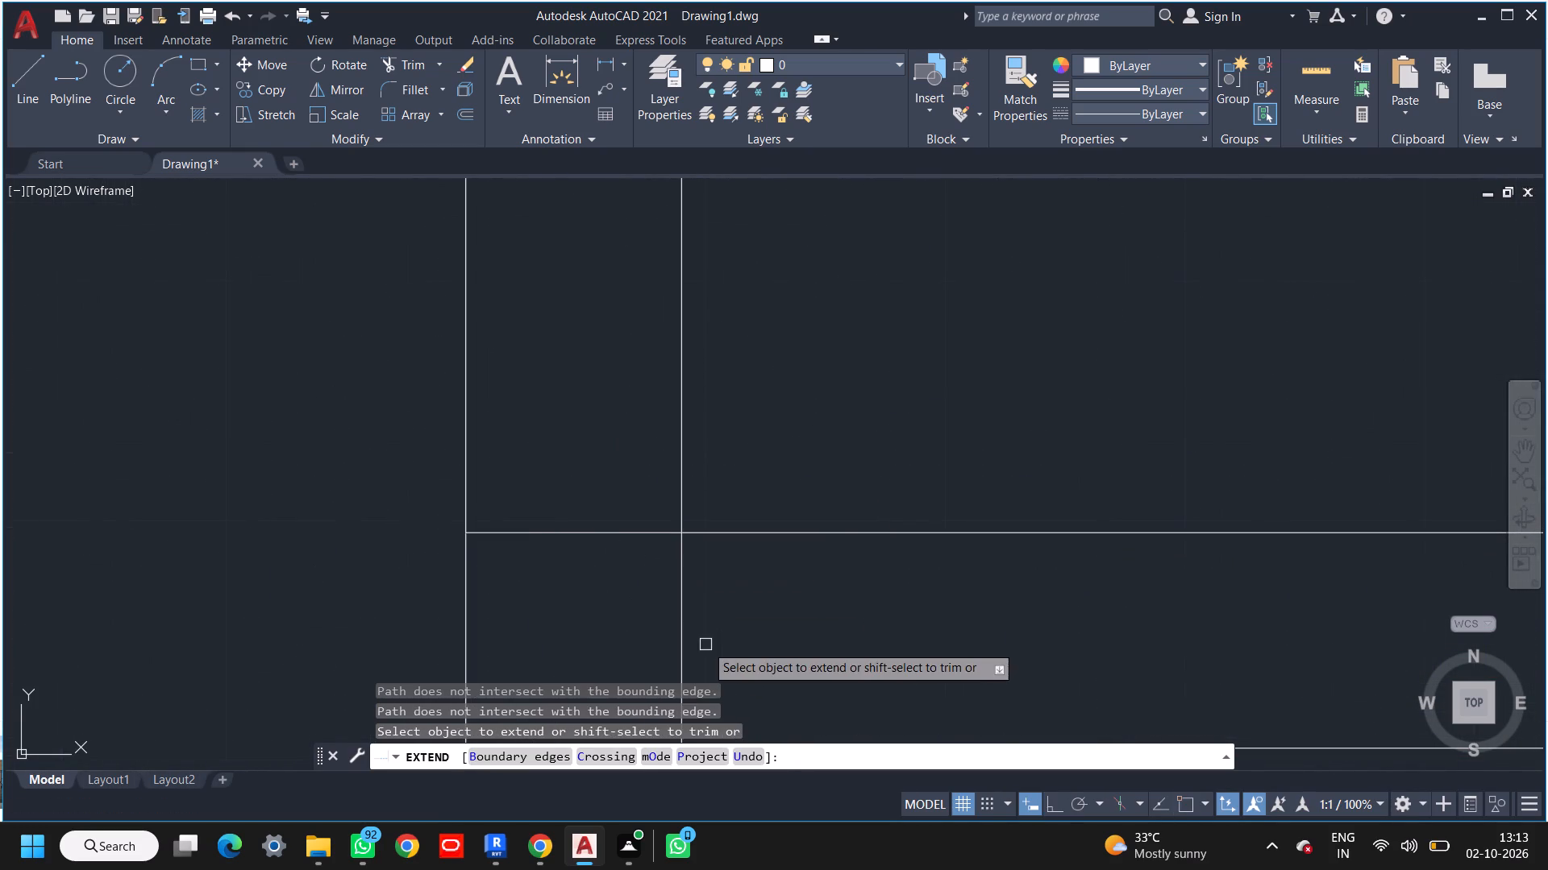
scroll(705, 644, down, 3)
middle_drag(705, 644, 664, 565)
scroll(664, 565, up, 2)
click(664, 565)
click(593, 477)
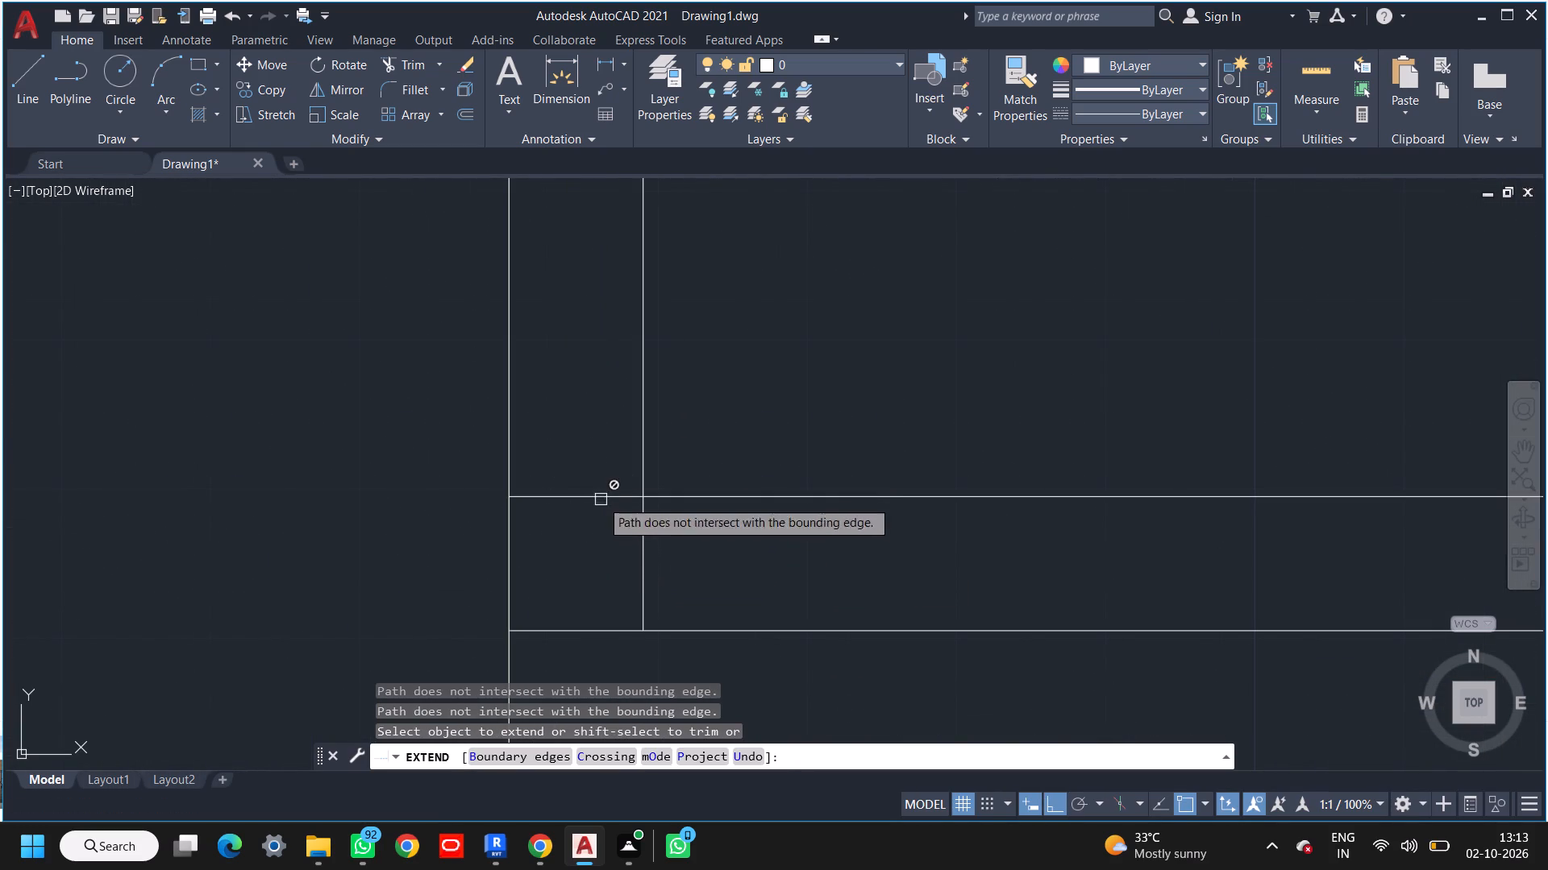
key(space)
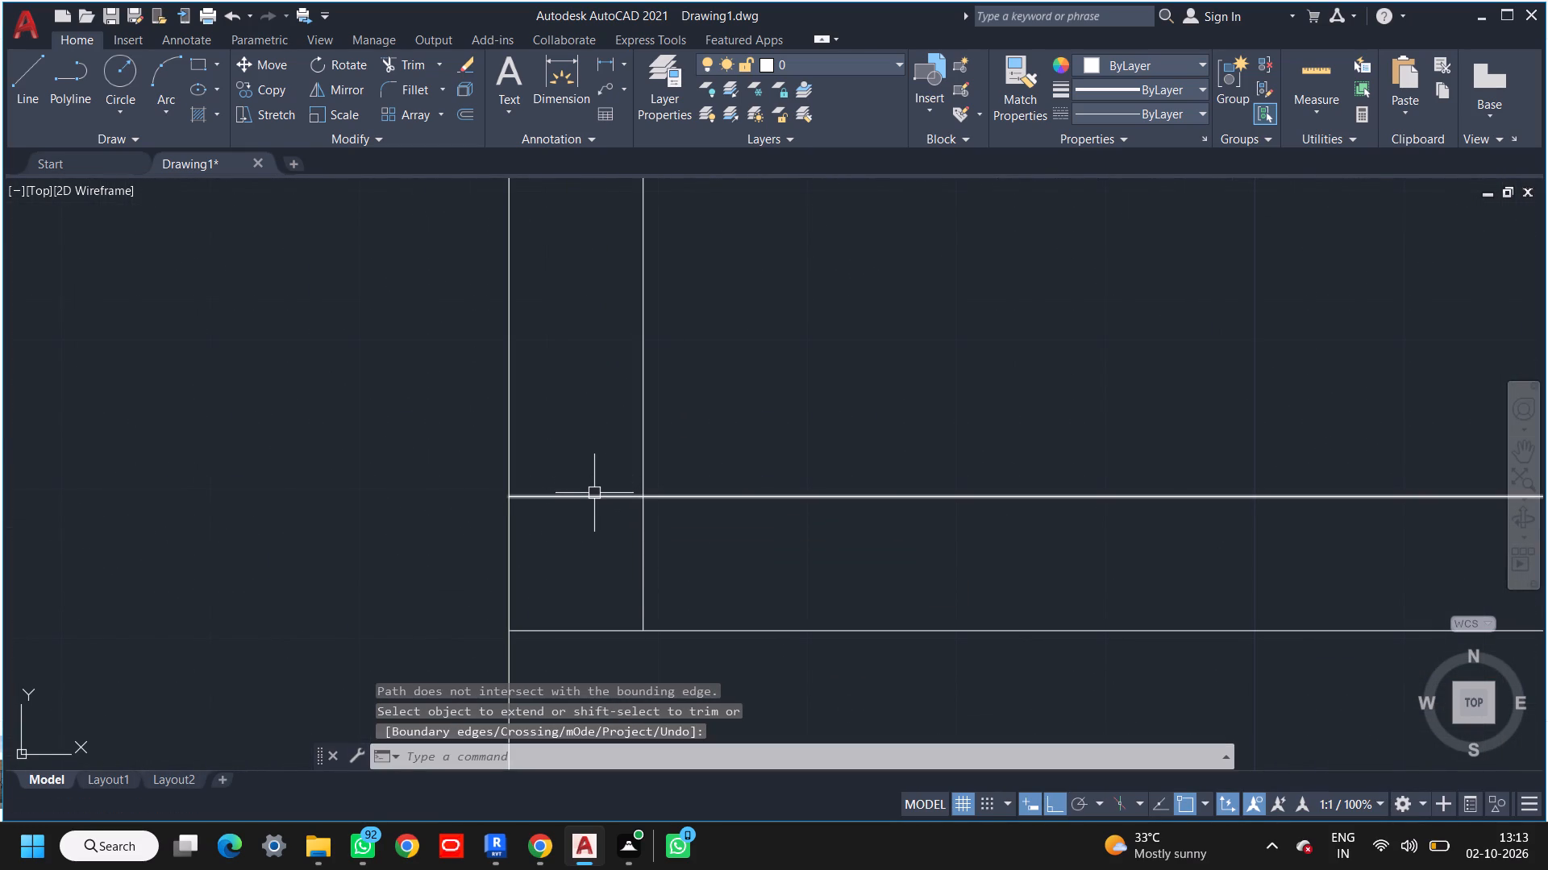
Trim the crossing line segments where the 9" horizontal wall meets the left outer wall.
text(tr)
key(space)
key(space)
click(584, 455)
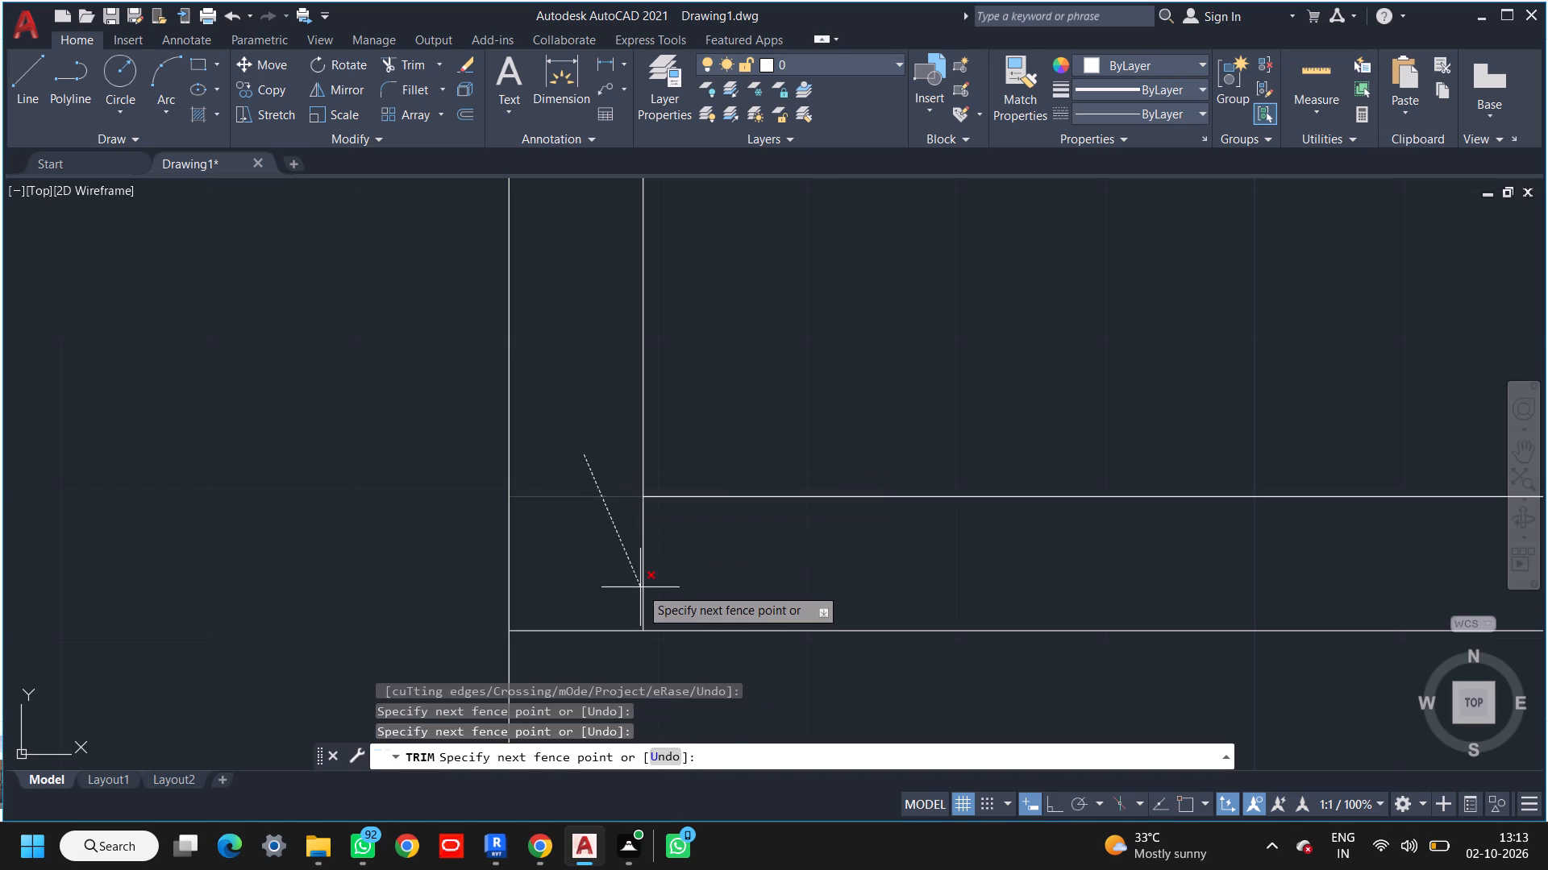
click(660, 592)
Trim away both lines of the 9" horizontal wall from the vertical wall to the right outer wall, including the stubs.
scroll(660, 592, down, 8)
middle_drag(694, 606, 643, 561)
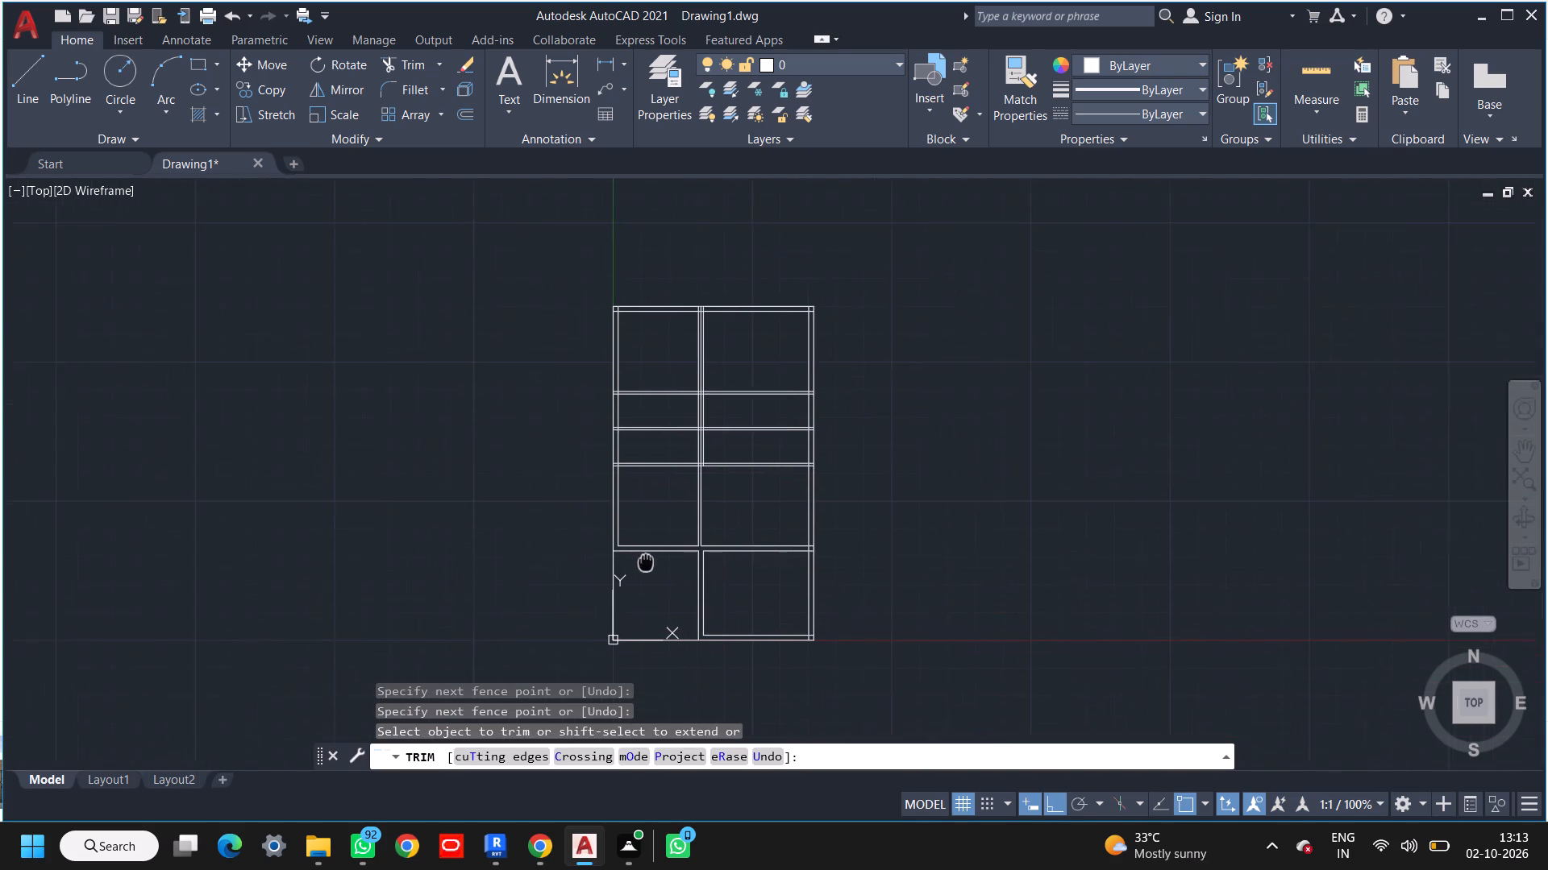
middle_drag(643, 561, 632, 551)
scroll(851, 563, up, 3)
scroll(638, 449, up, 3)
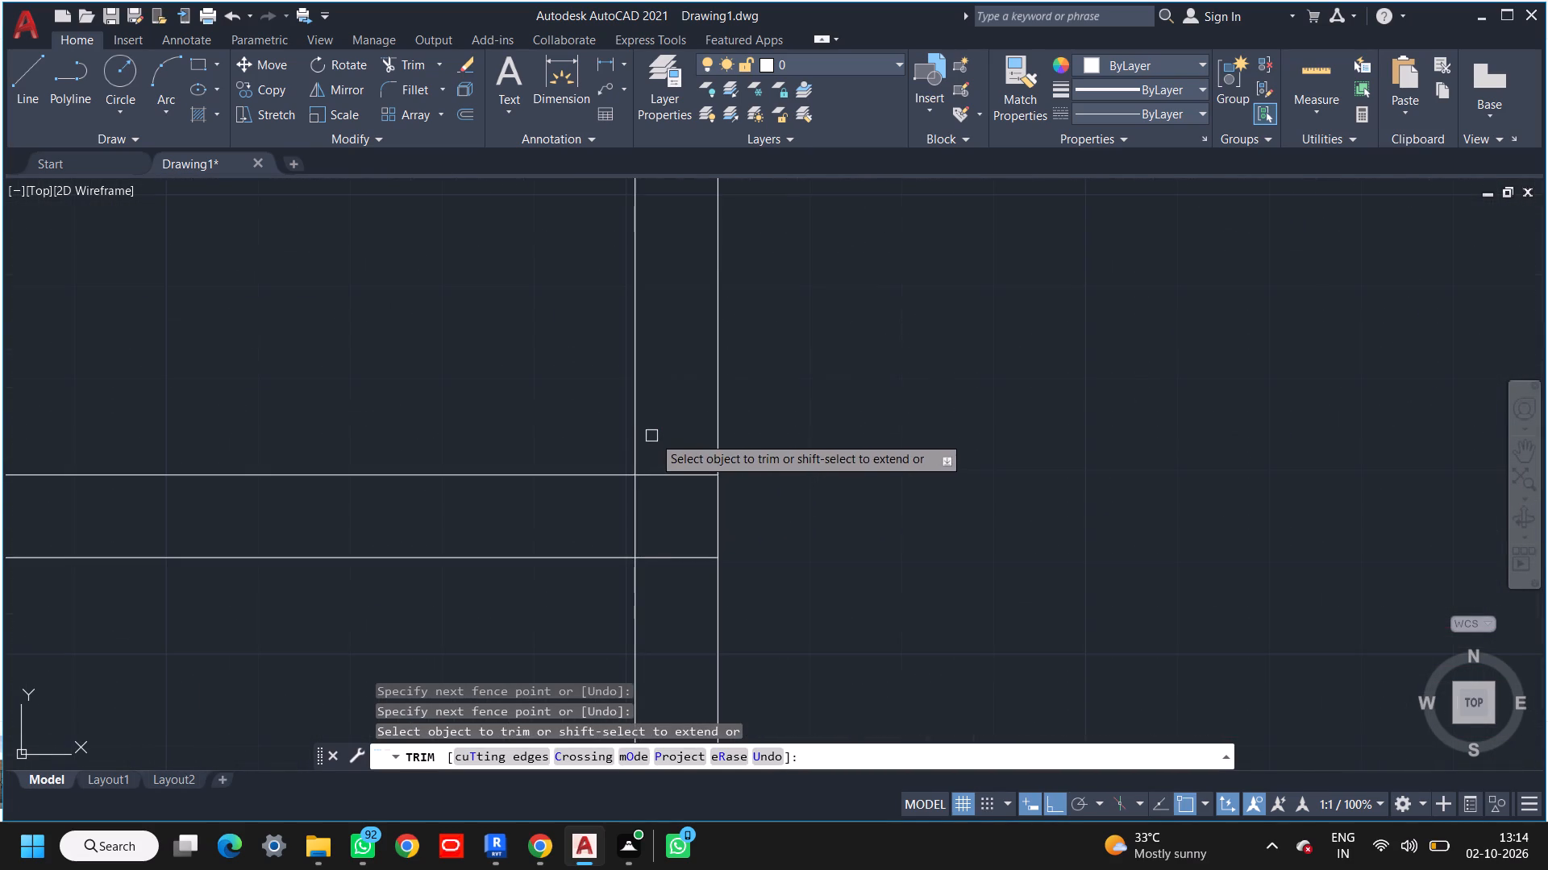
click(589, 416)
click(497, 627)
click(685, 424)
click(693, 598)
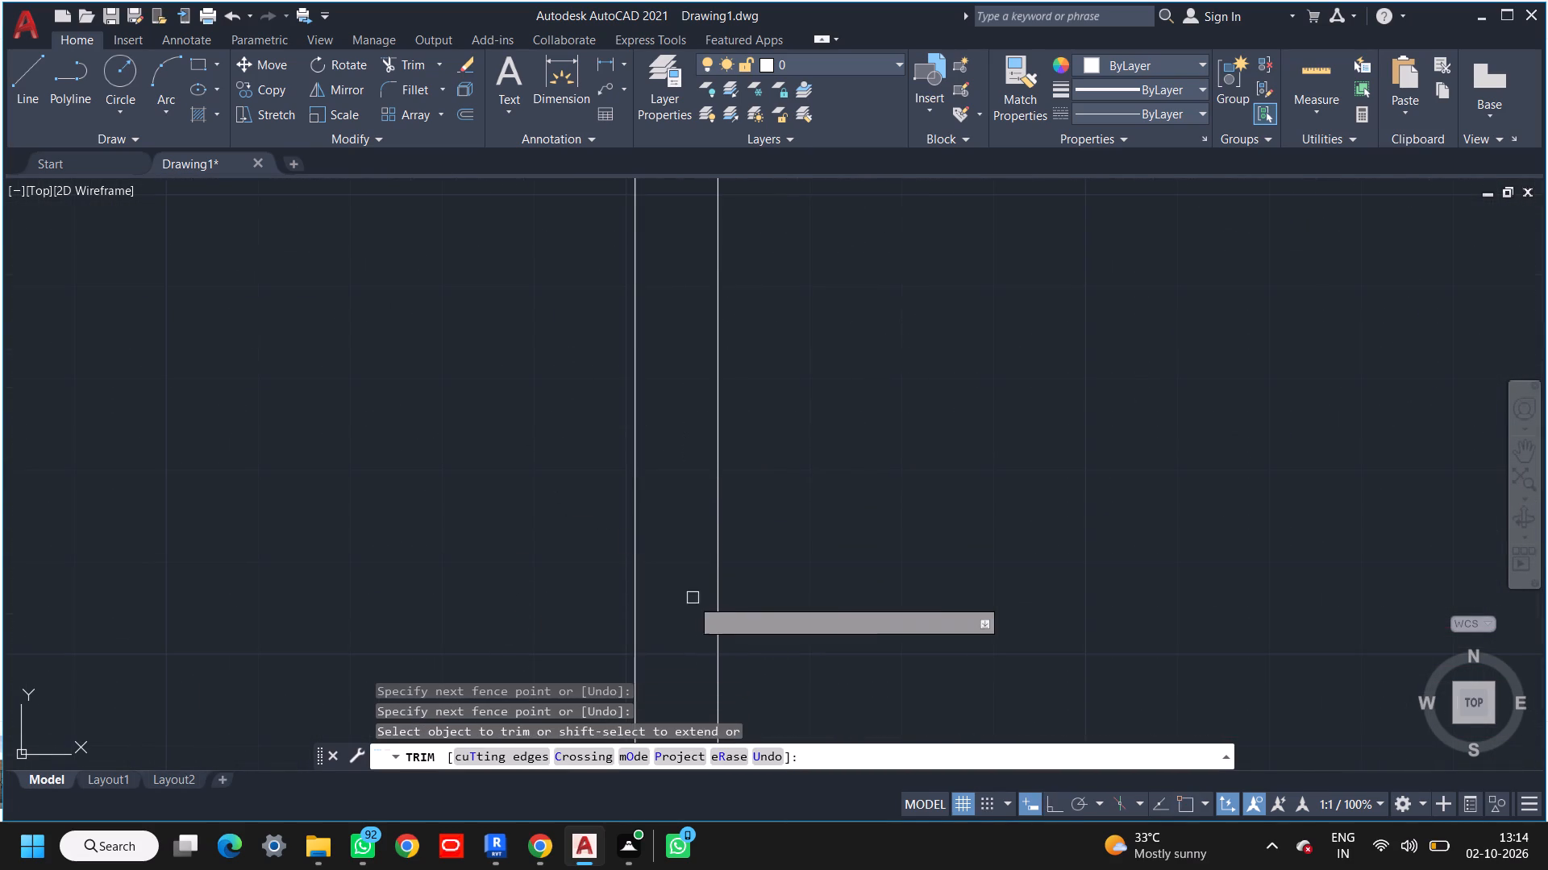
scroll(687, 599, down, 6)
middle_drag(603, 606, 789, 547)
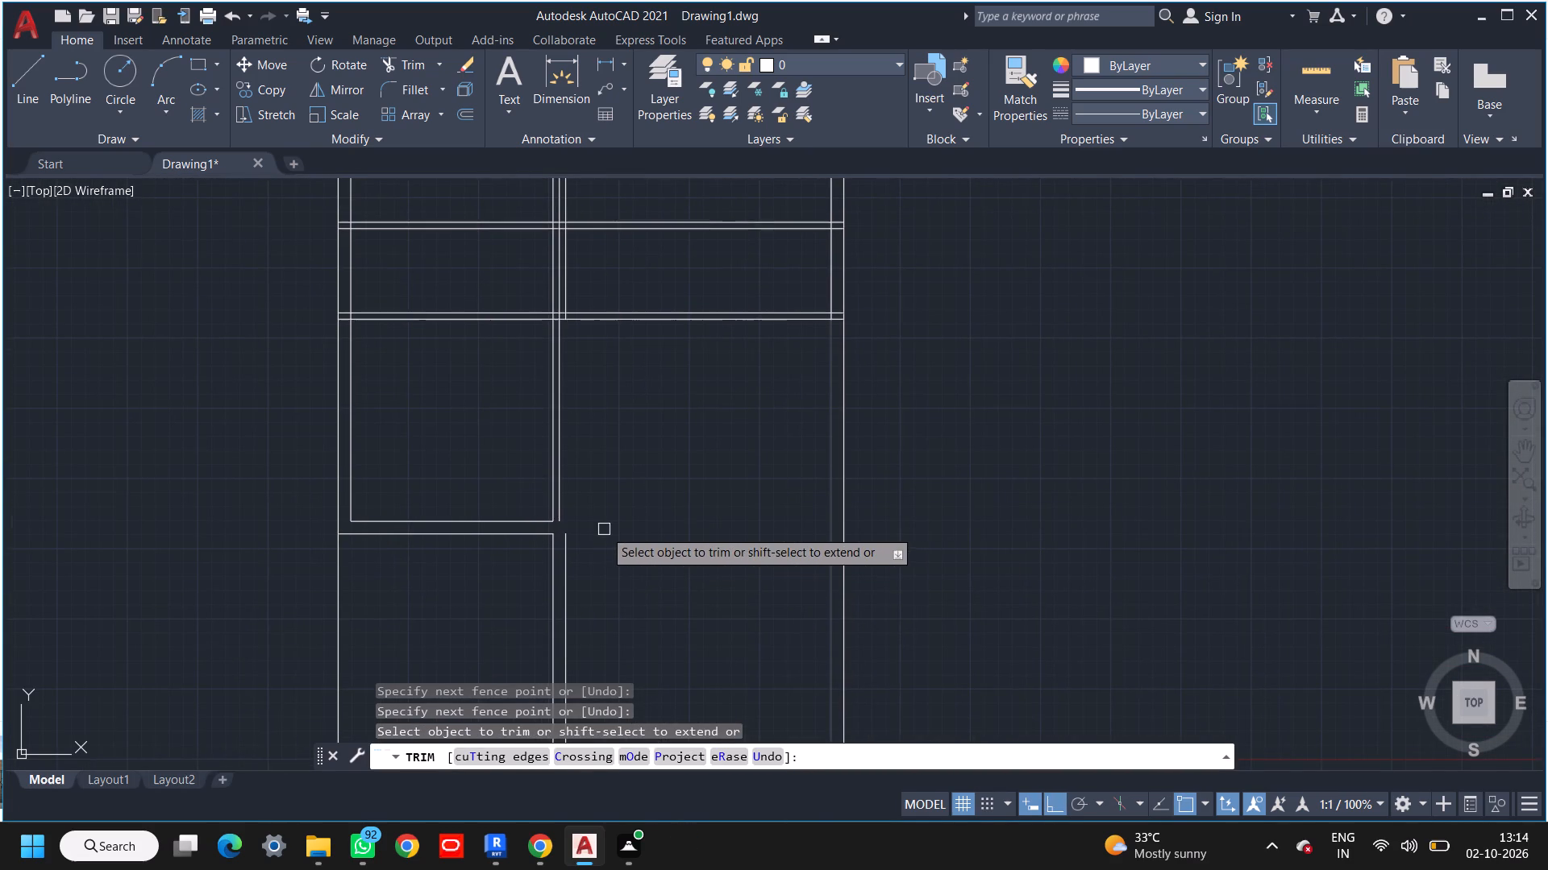
key(space)
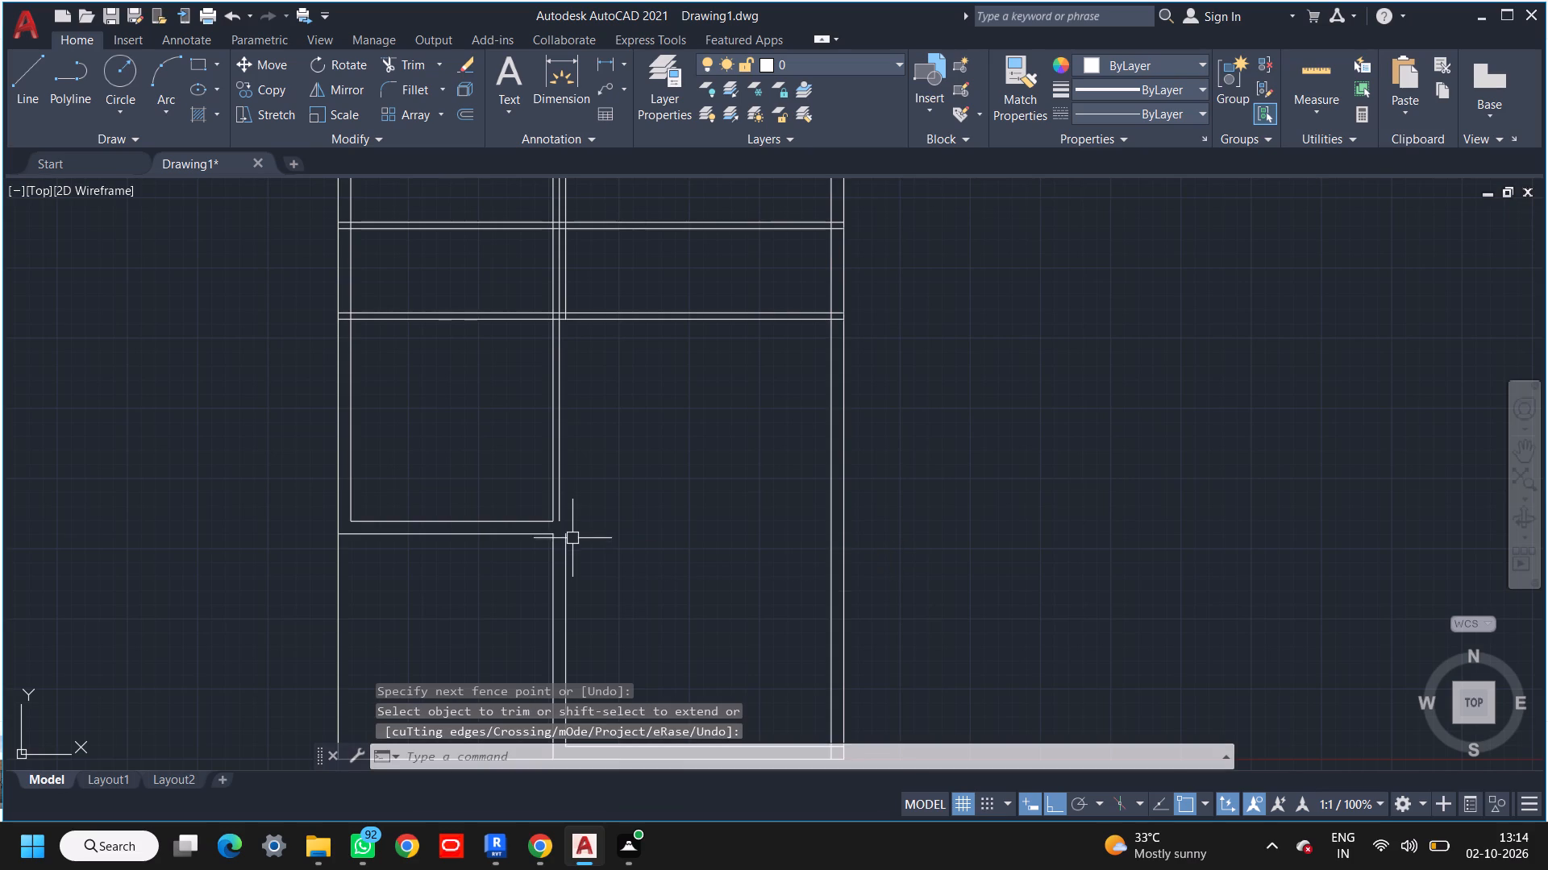
Draw a horizontal line from the top end of the lower vertical wall's right-hand line to beyond the right outer wall.
key(l)
key(space)
click(569, 535)
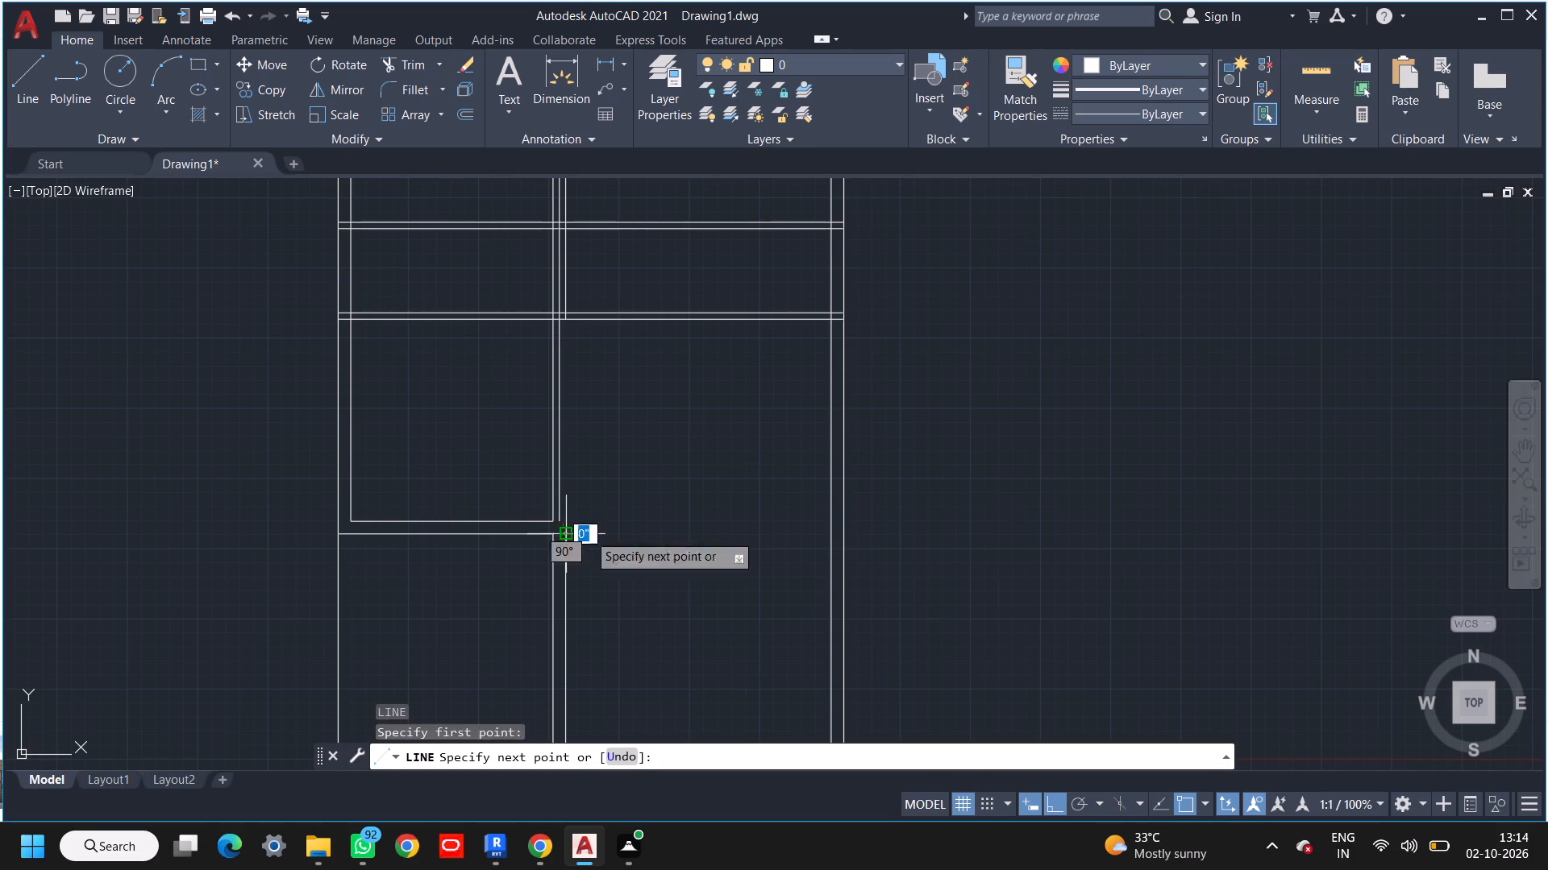
click(1114, 545)
key(Escape)
Trim the new horizontal line back to the inner line of the right outer wall.
key(t)
key(r)
key(space)
click(983, 491)
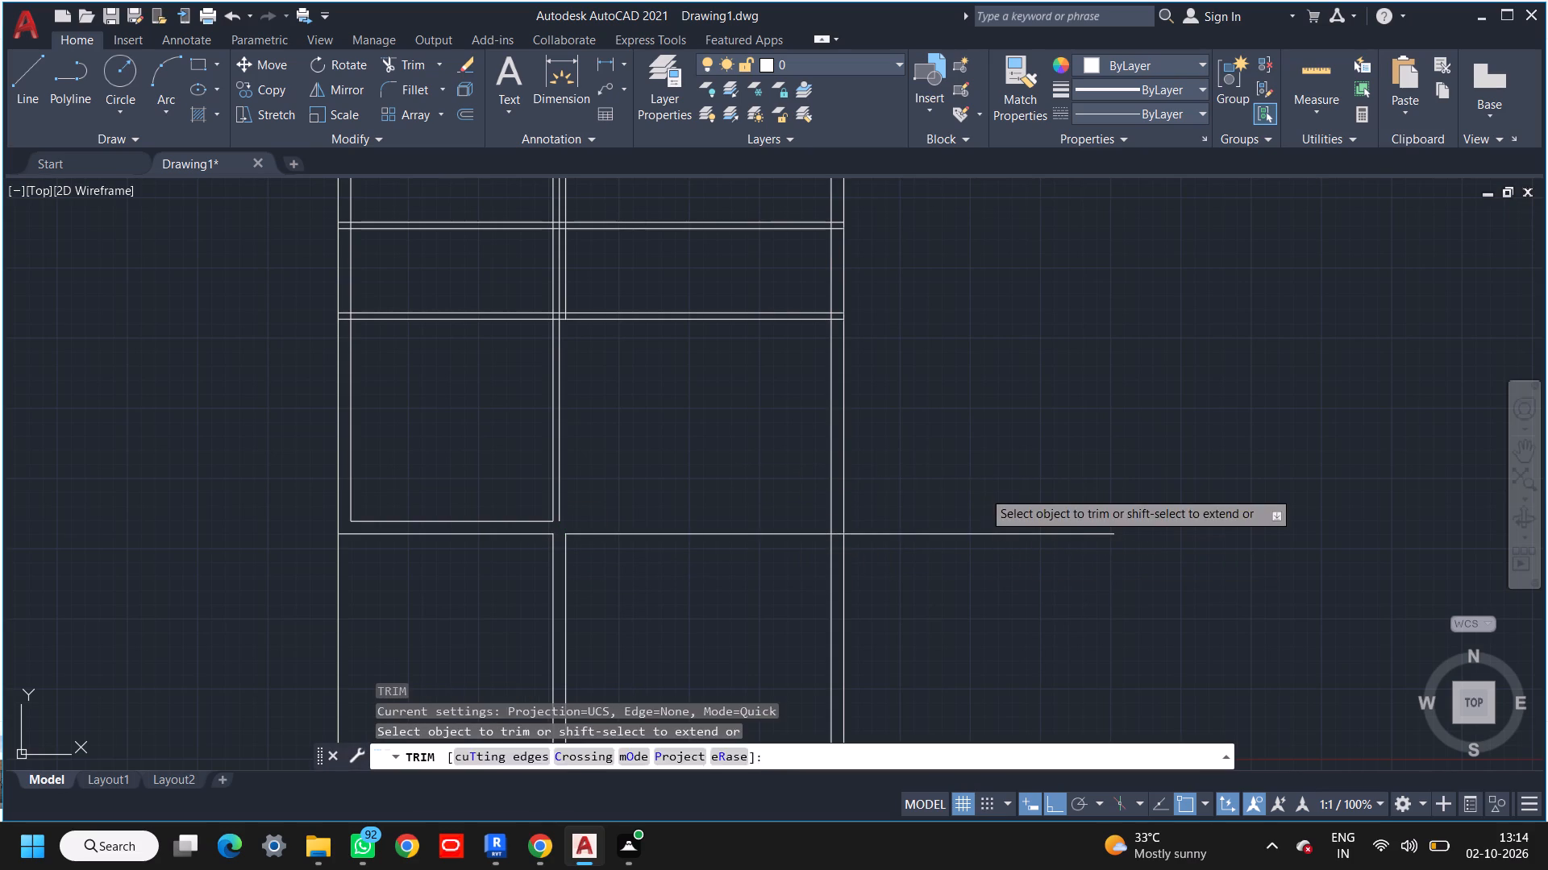
click(965, 589)
scroll(844, 536, up, 3)
click(834, 506)
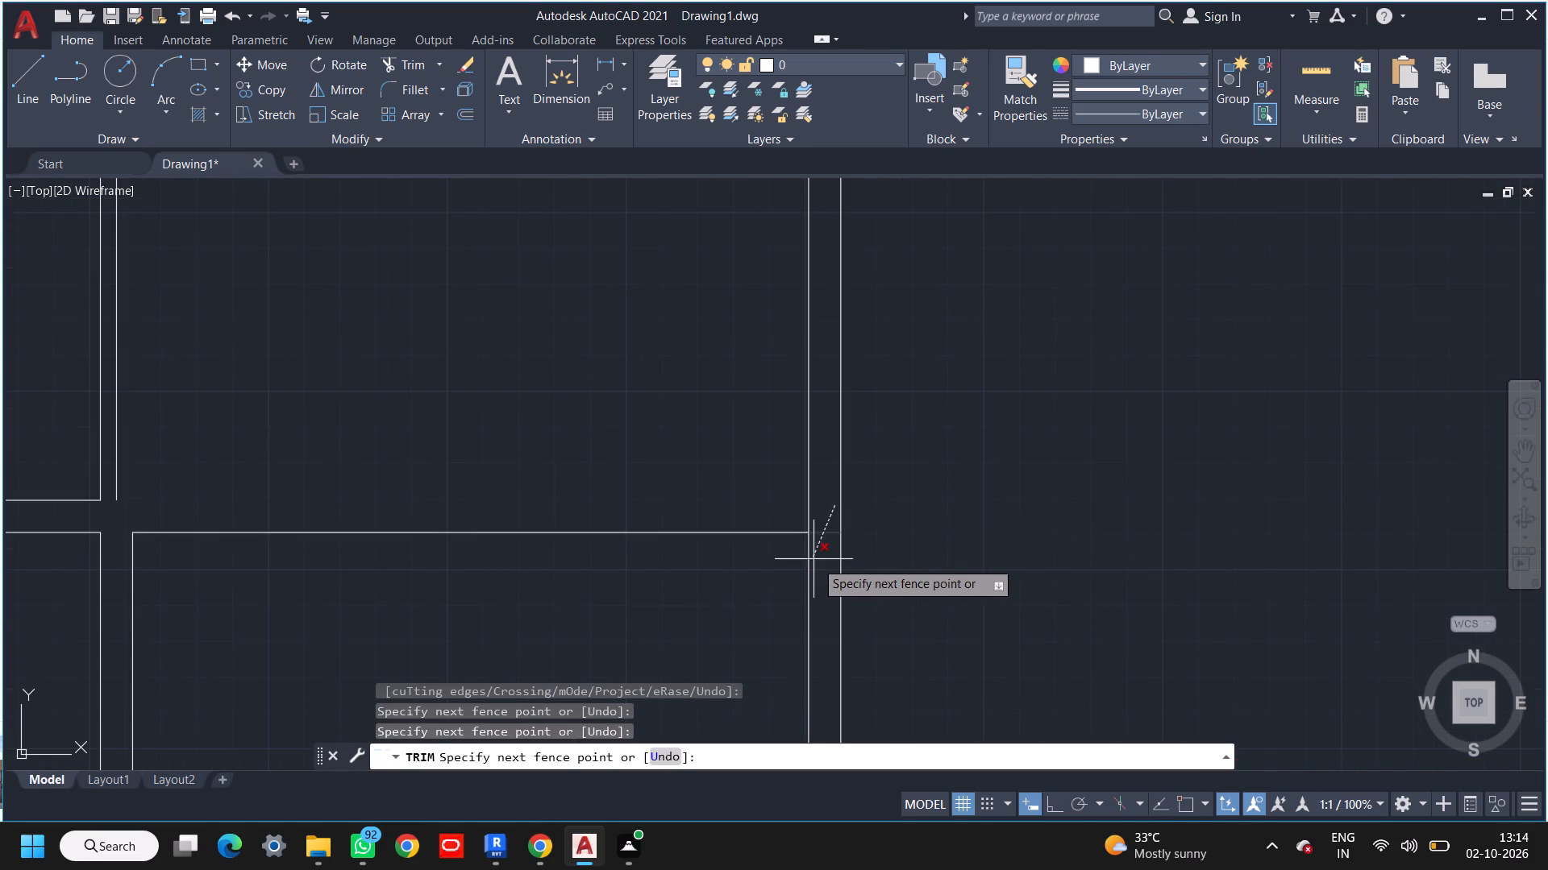
click(816, 562)
scroll(770, 571, down, 2)
middle_drag(759, 586, 879, 590)
key(Escape)
Offset the new horizontal line upward through the lower end of the 4.5" partition's right-hand line.
key(o)
key(space)
key(space)
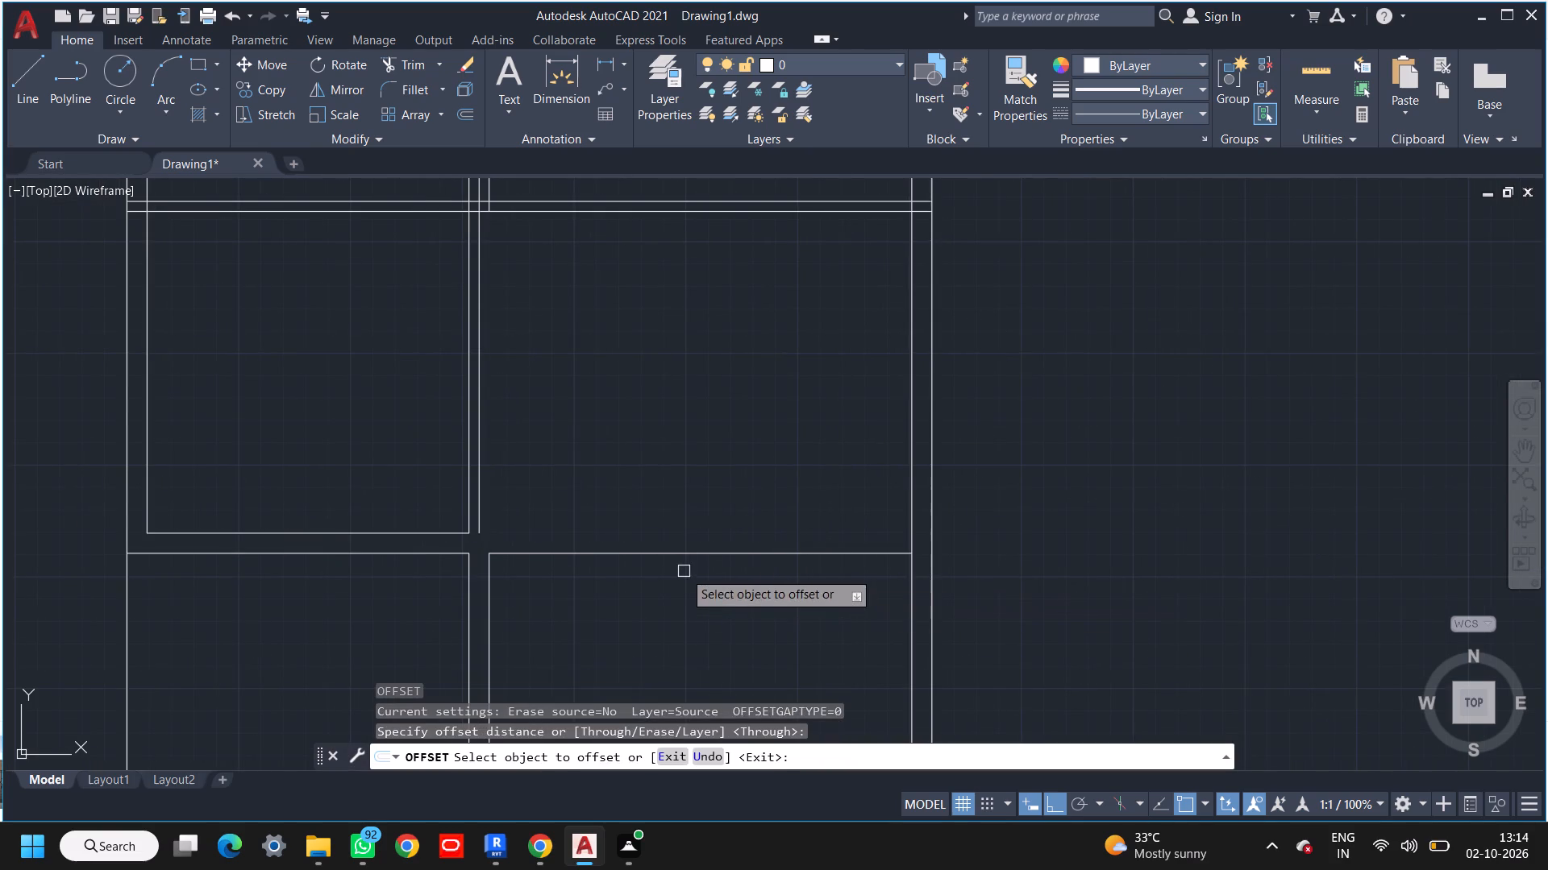
click(686, 549)
click(483, 527)
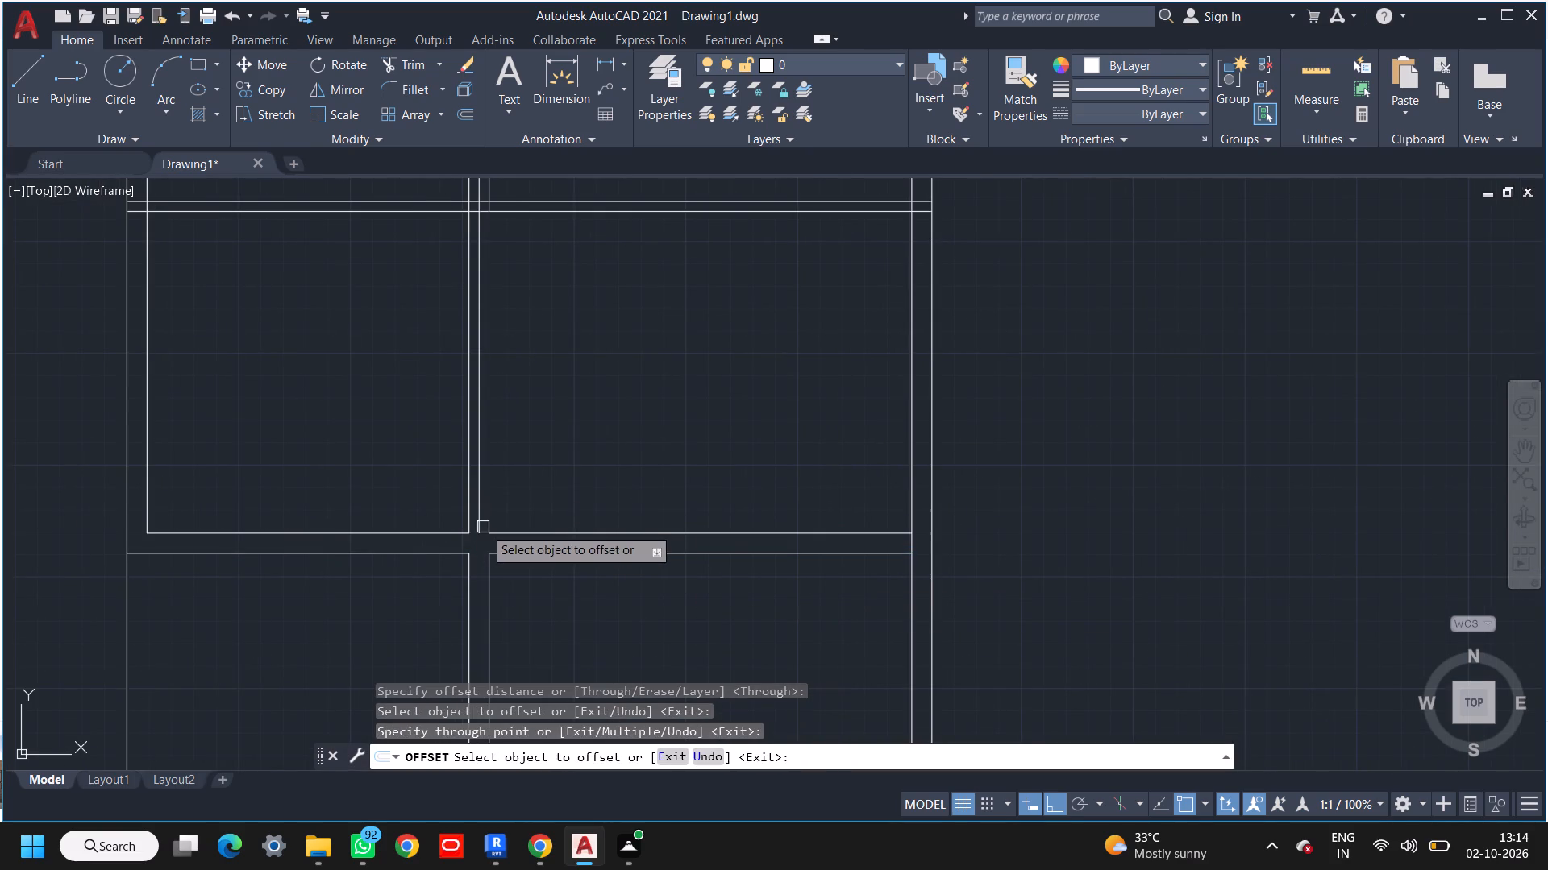
middle_drag(559, 516, 659, 495)
key(Escape)
key(Escape)
Extend the offset line's left end to the right-hand line of the 4.5" partition.
key(e)
key(x)
key(space)
key(space)
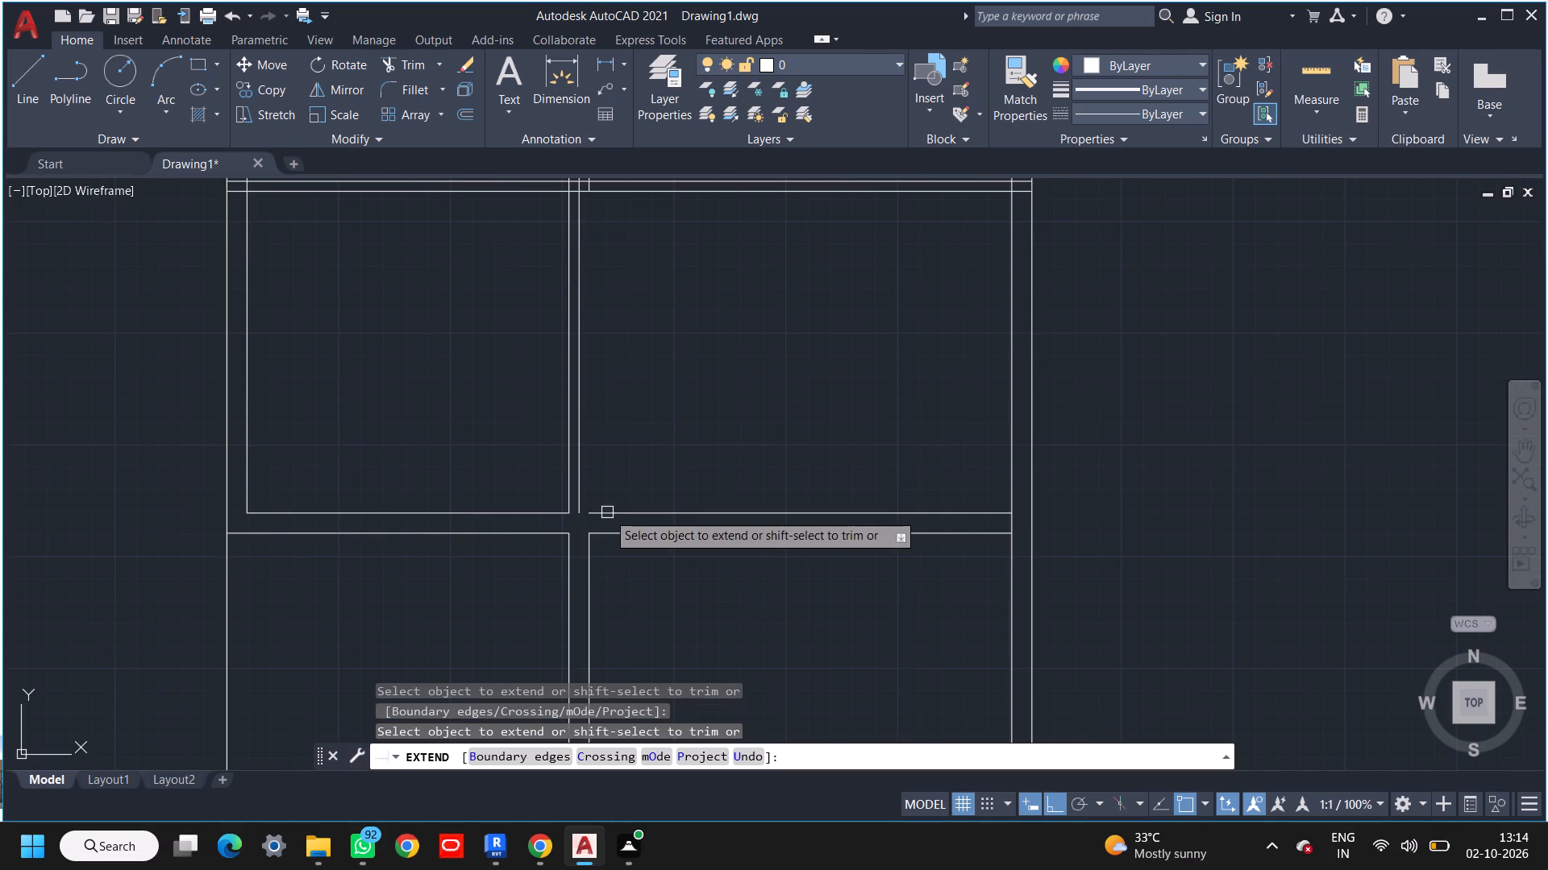
click(607, 512)
scroll(673, 490, down, 1)
middle_drag(678, 489, 651, 471)
key(Escape)
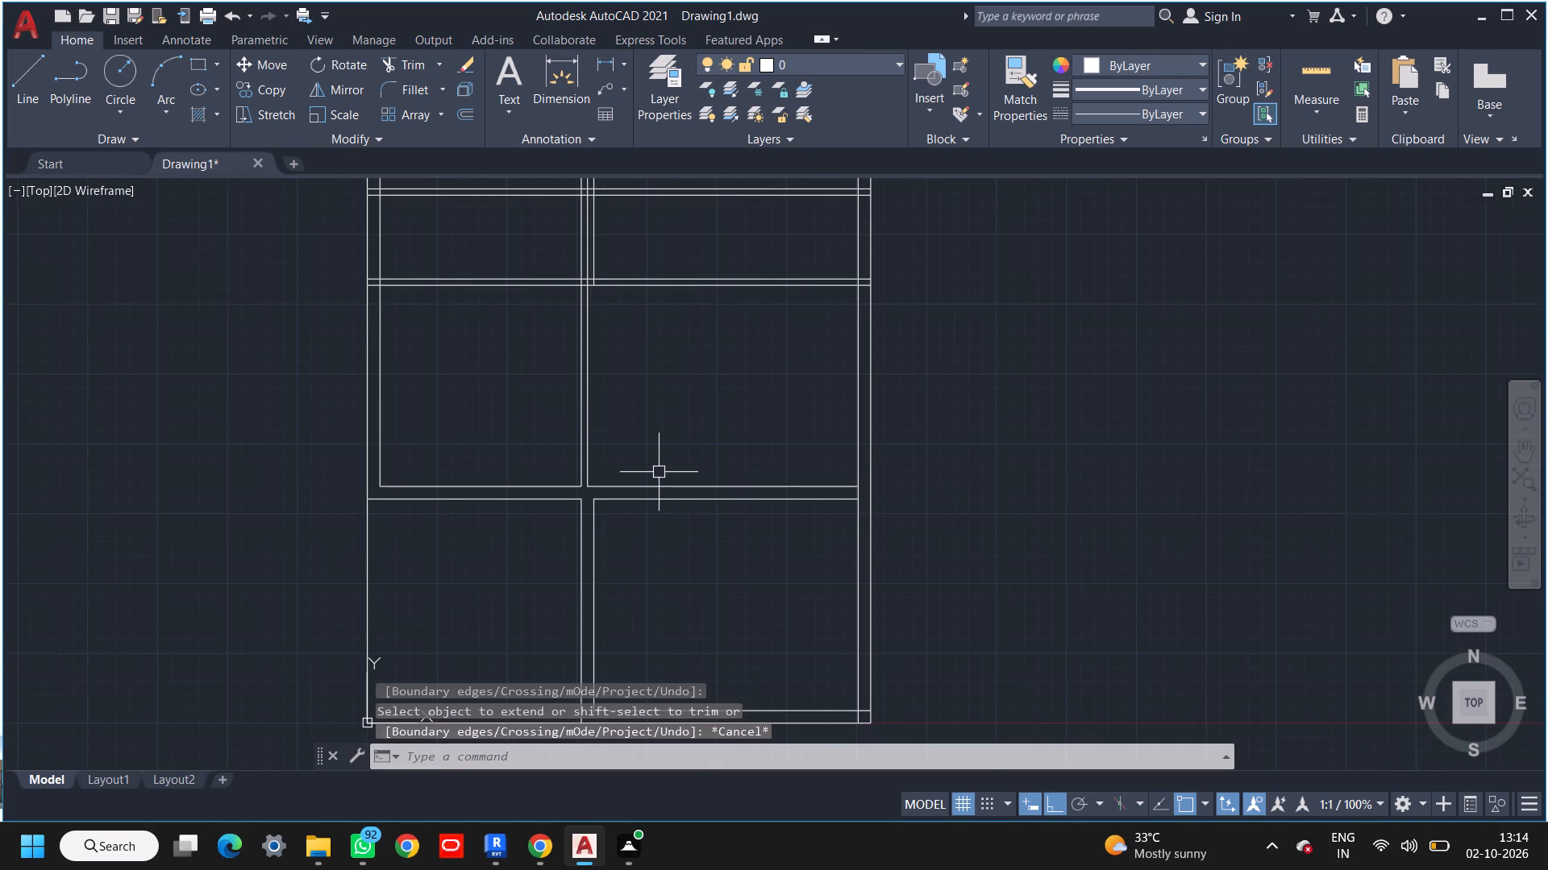
Extend the lower vertical wall's right-hand line up to the upper line of the 9" horizontal wall.
key(e)
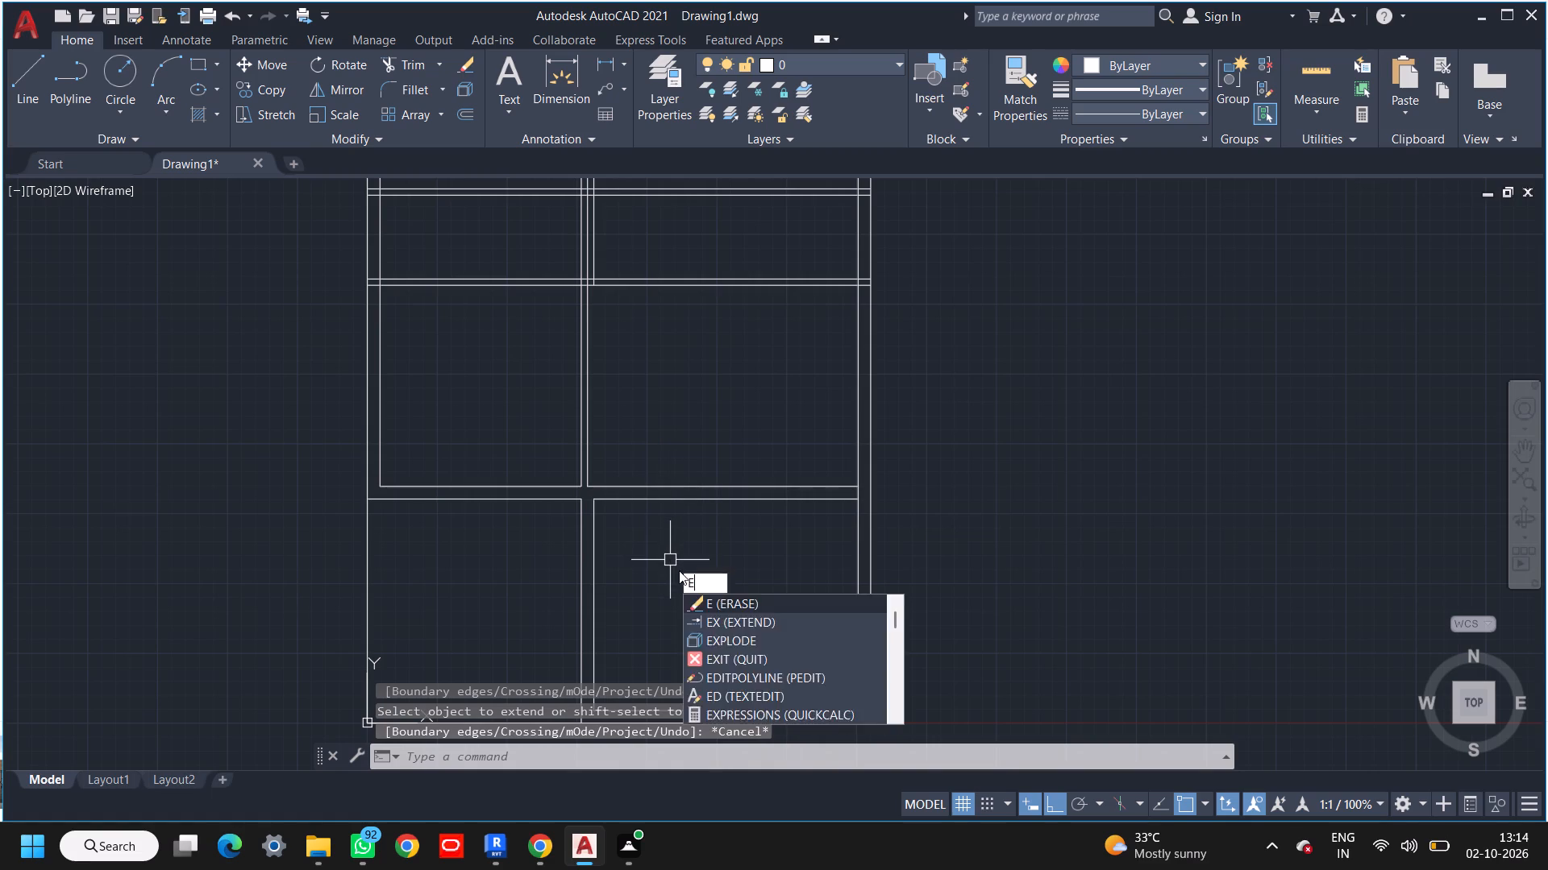
key(Escape)
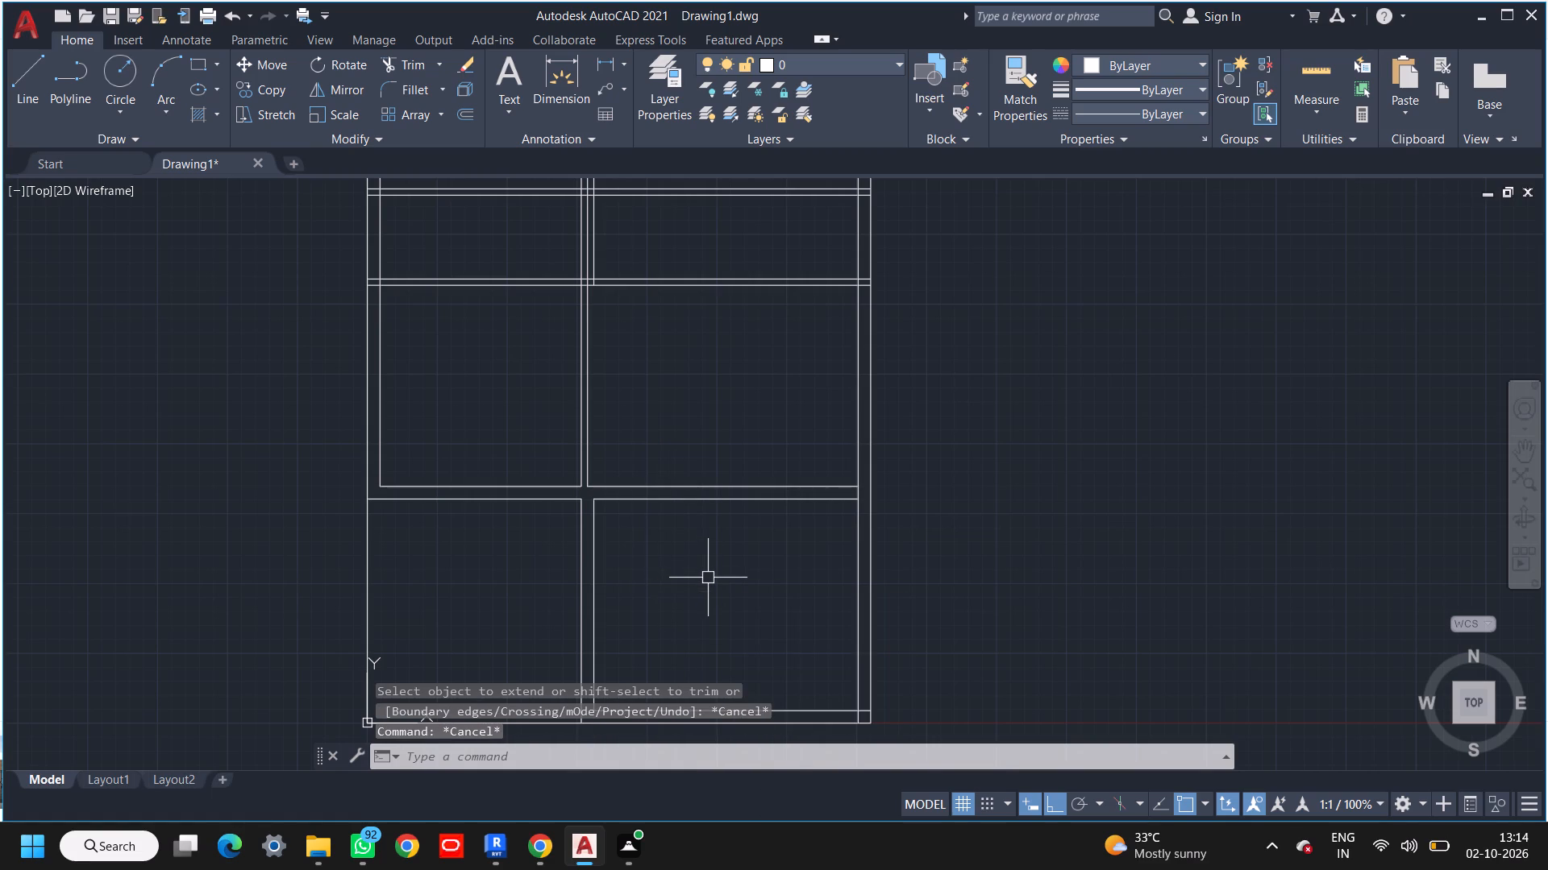
middle_drag(708, 578, 683, 575)
text(ex)
key(space)
key(space)
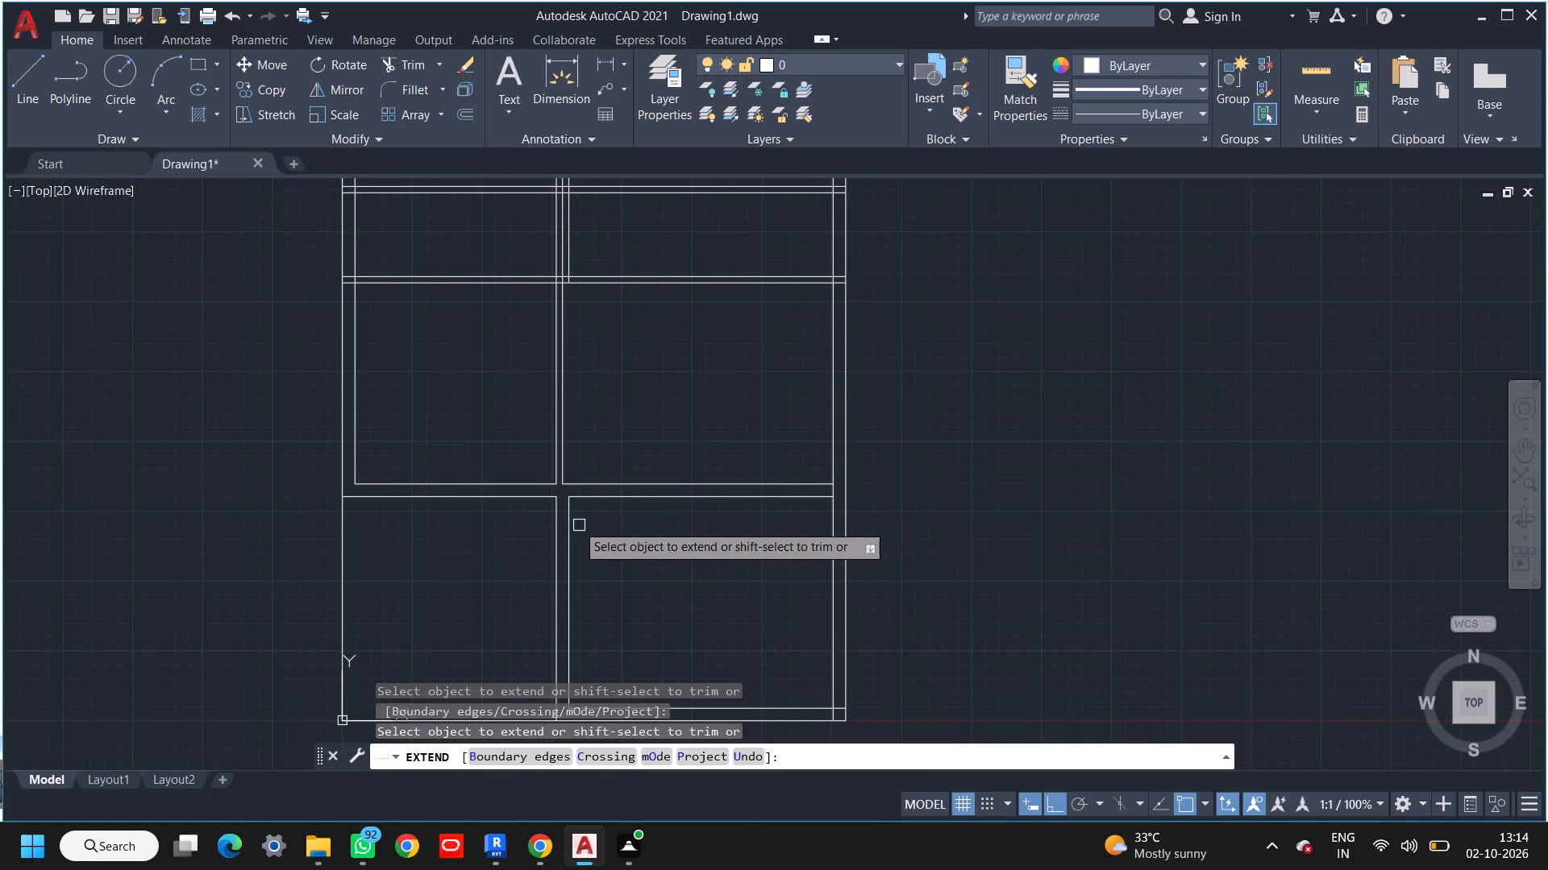
click(566, 516)
key(Escape)
key(Escape)
Trim the 9" horizontal wall and the two lower 4.5" horizontal partitions out of the area between the vertical partition and the right outer wall.
key(t)
key(r)
key(space)
key(space)
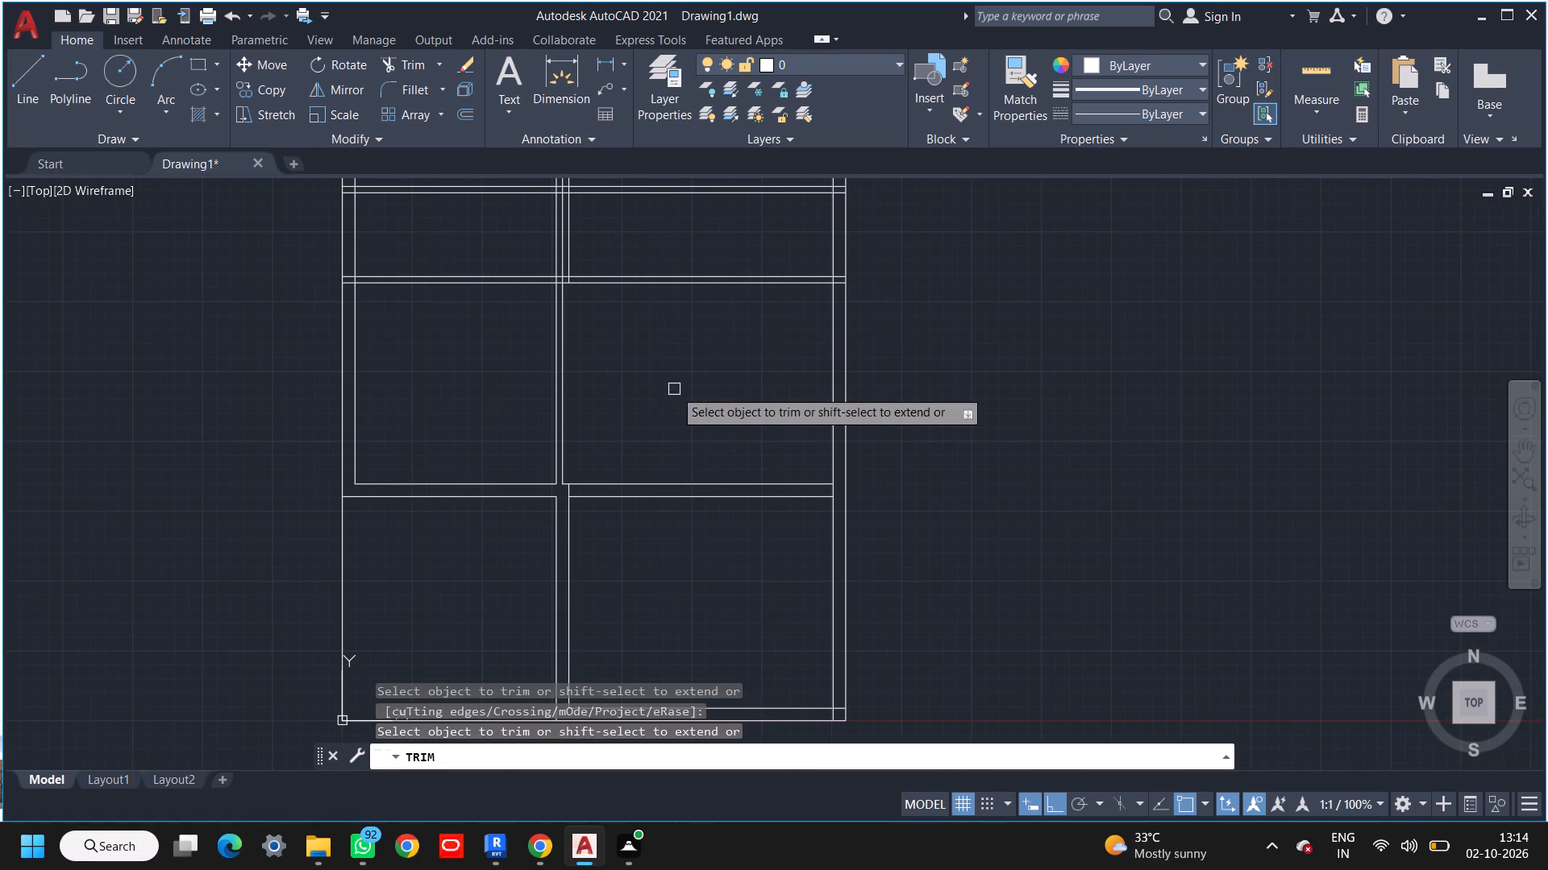
click(675, 388)
click(685, 549)
scroll(685, 549, down, 1)
middle_drag(685, 549, 725, 661)
click(726, 649)
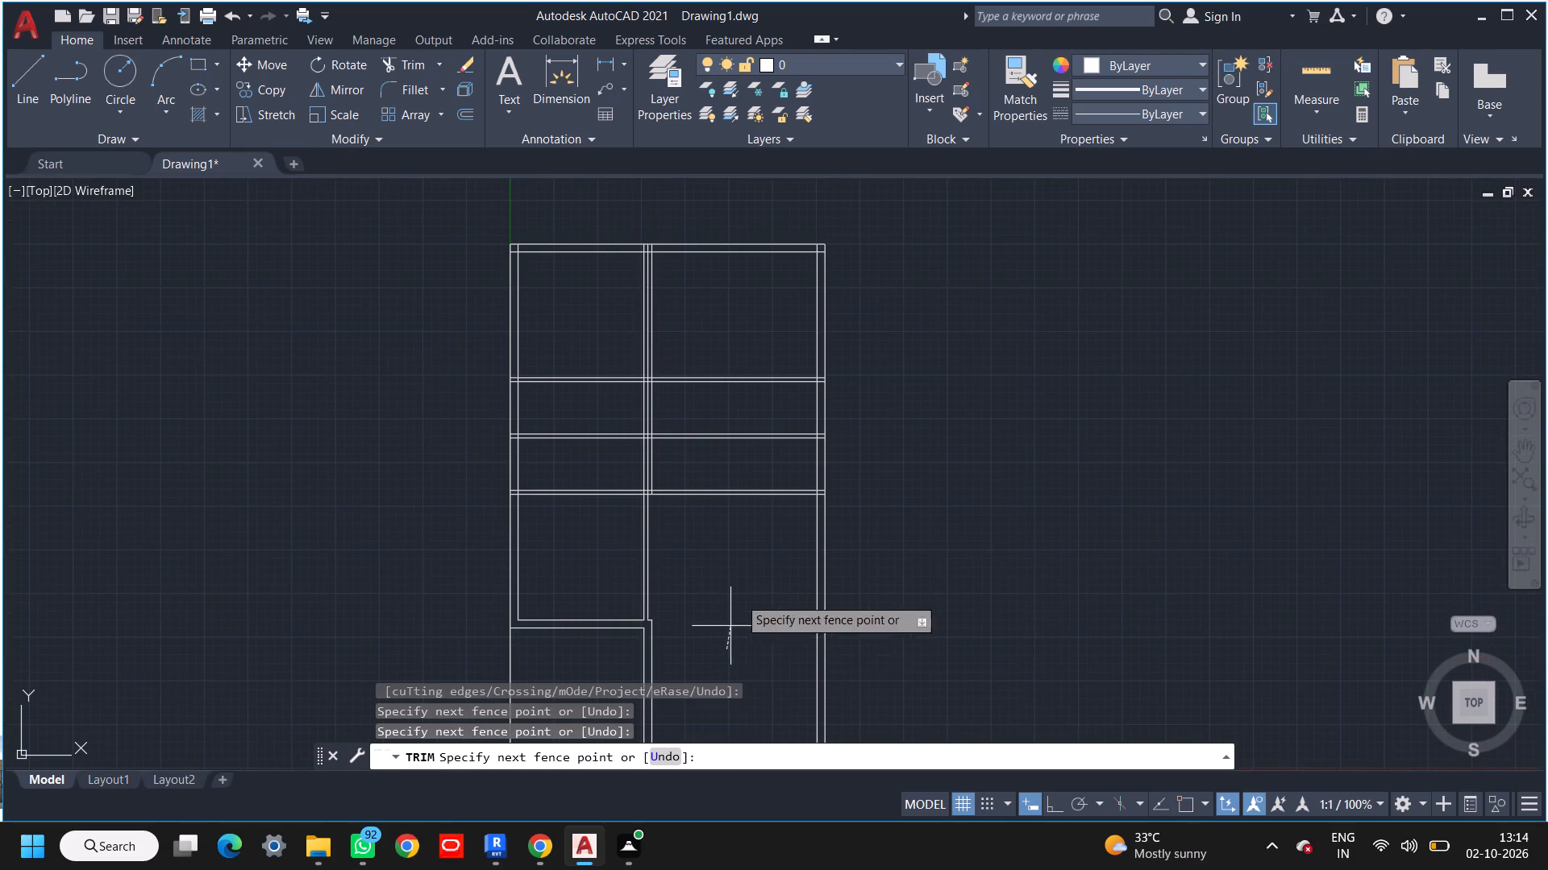
click(733, 415)
Trim off the vertical partition's extra third line below the uppermost 4.5" horizontal partition.
middle_drag(675, 483, 693, 501)
scroll(685, 409, up, 1)
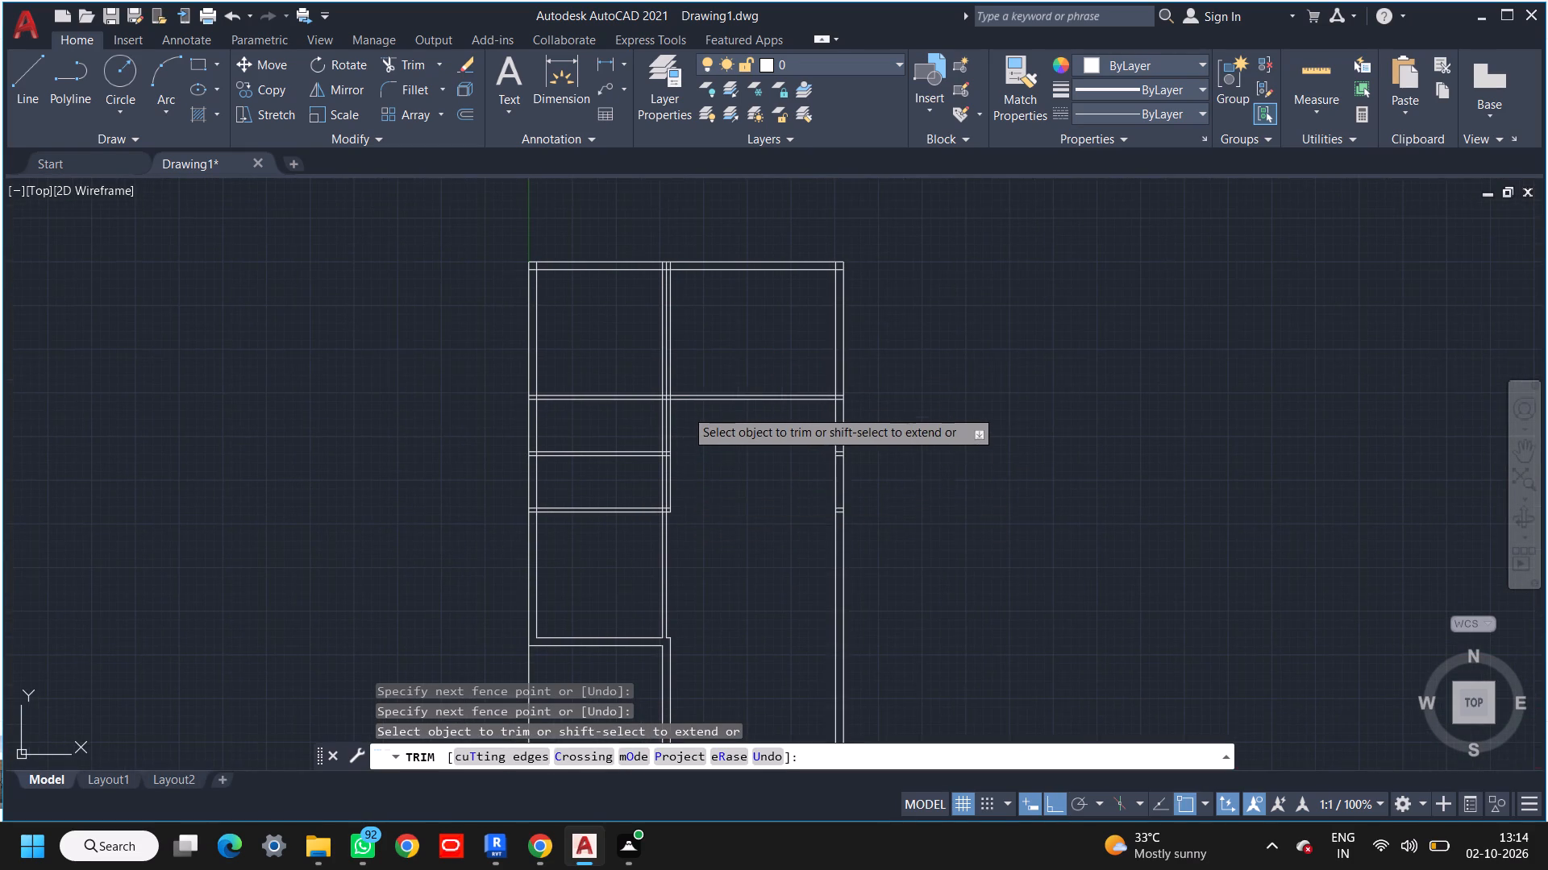
scroll(685, 409, up, 4)
click(625, 414)
click(551, 432)
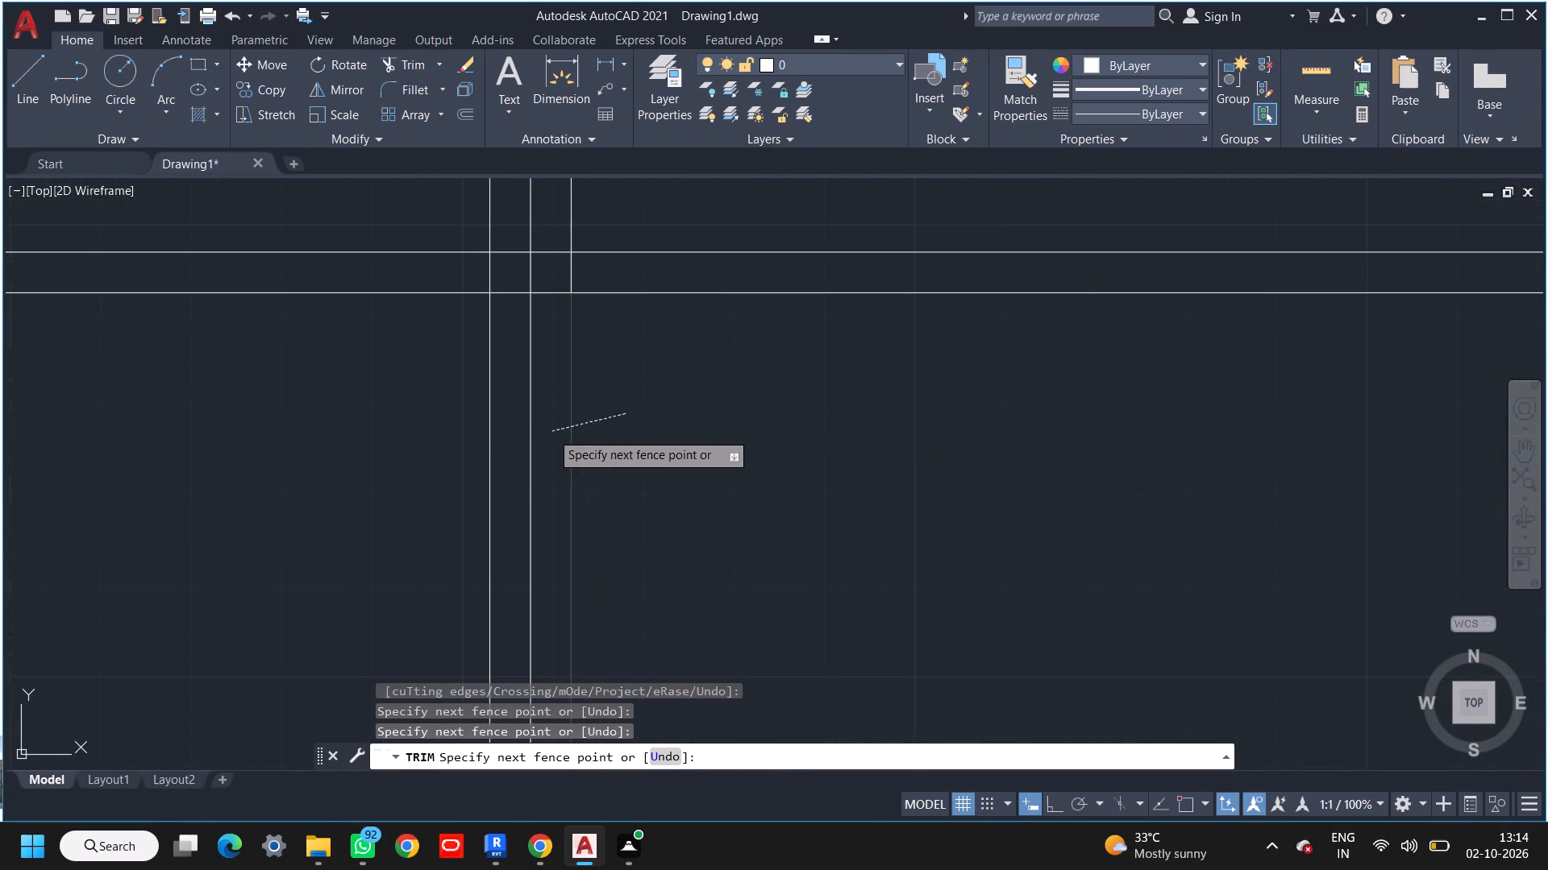
Trim the overhanging ends of the two lower horizontal partitions back to the vertical partition's right-hand line.
scroll(557, 432, down, 3)
middle_drag(593, 529, 668, 354)
scroll(654, 349, up, 1)
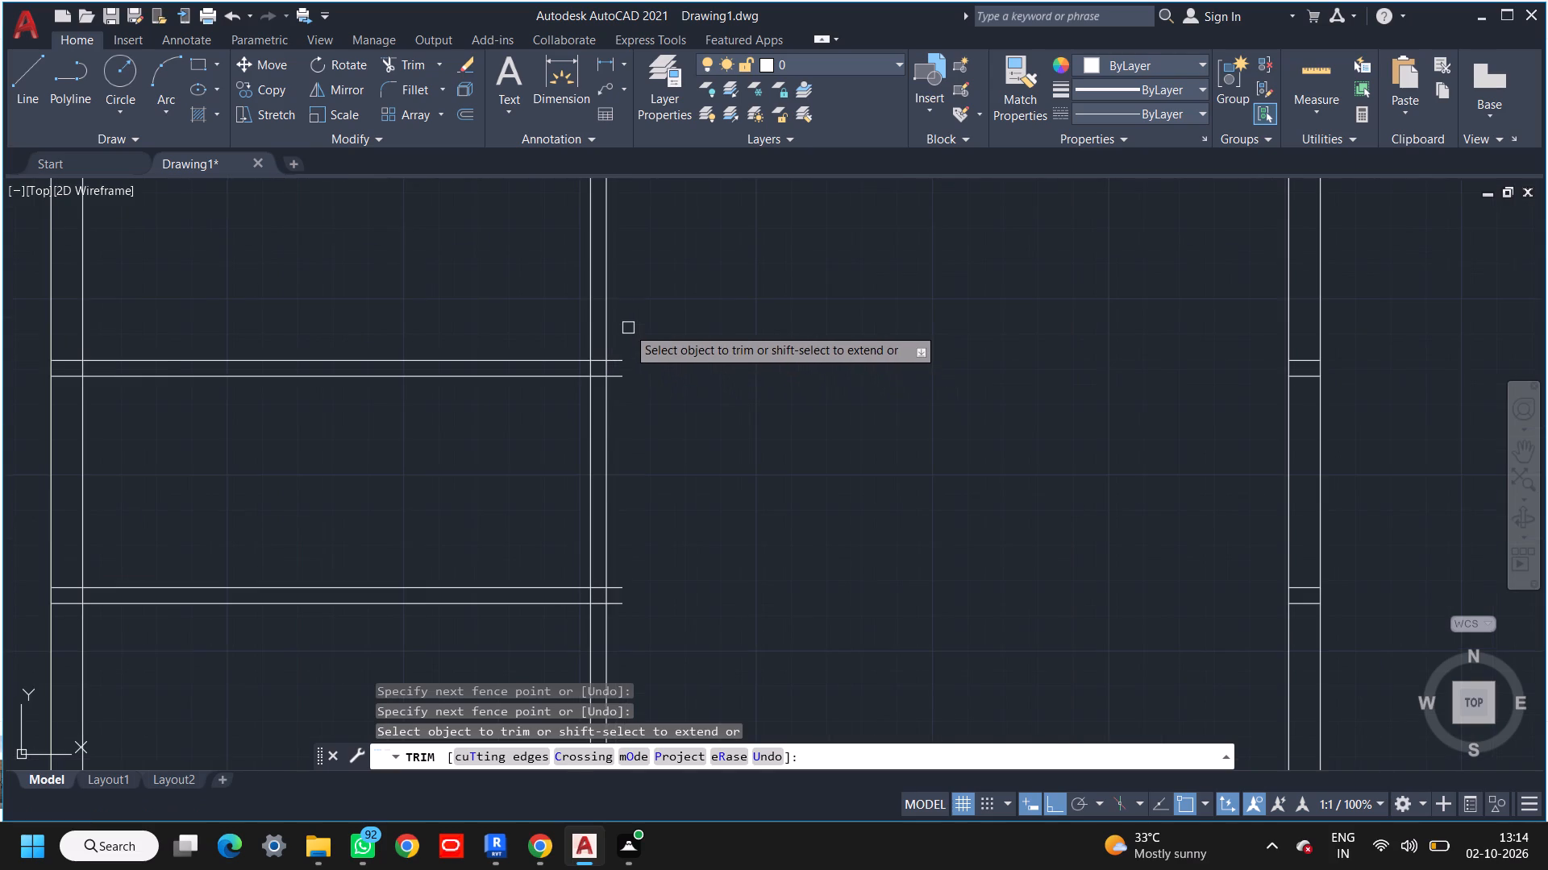
click(627, 327)
click(615, 623)
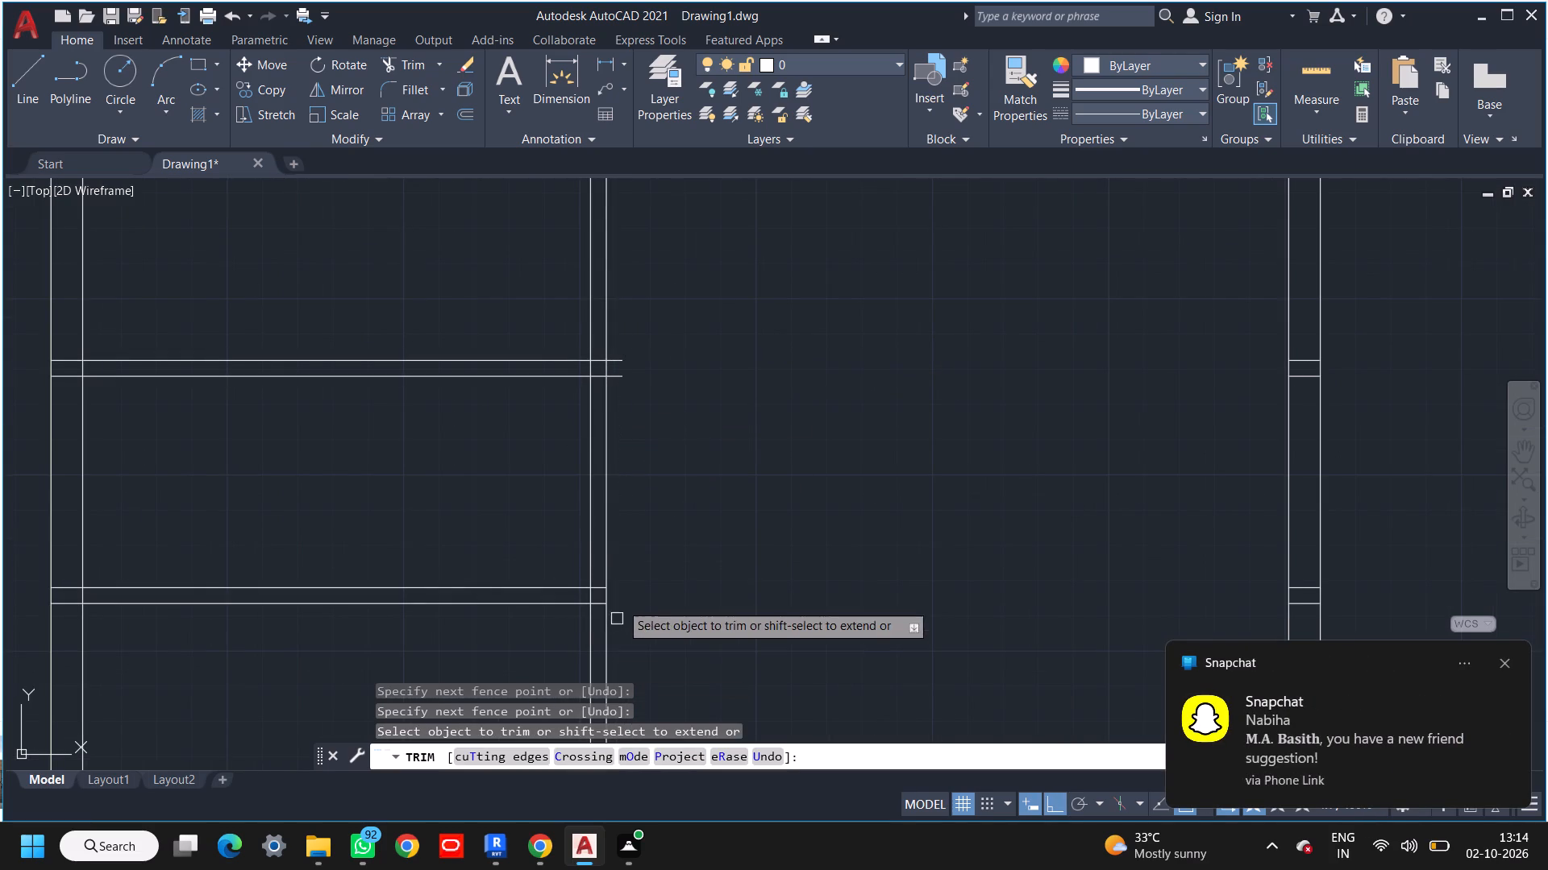
scroll(630, 344, up, 2)
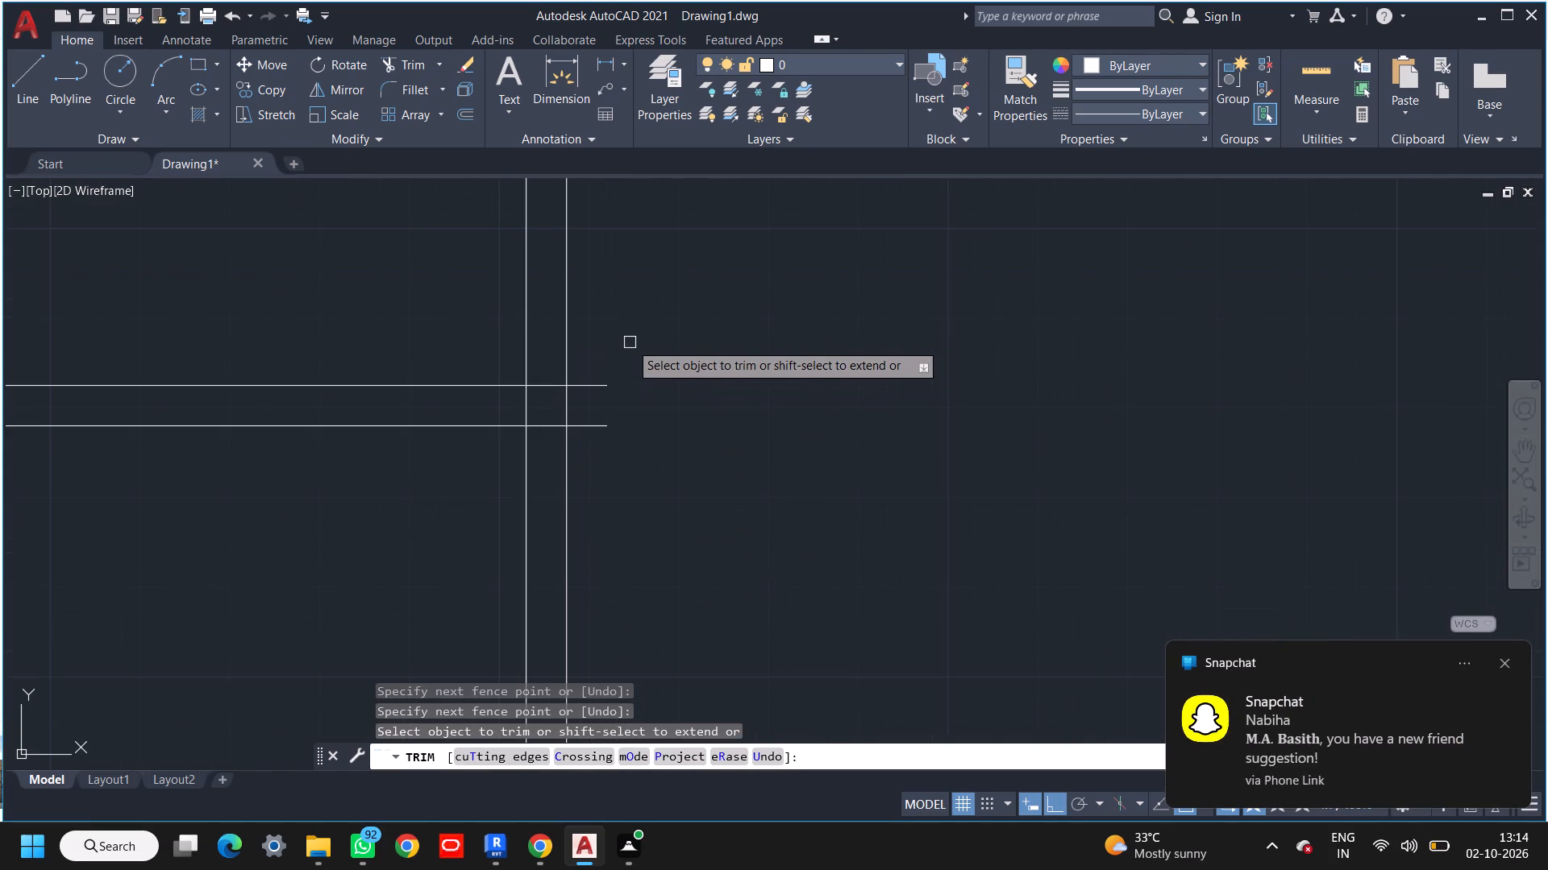
click(616, 340)
click(600, 451)
click(593, 371)
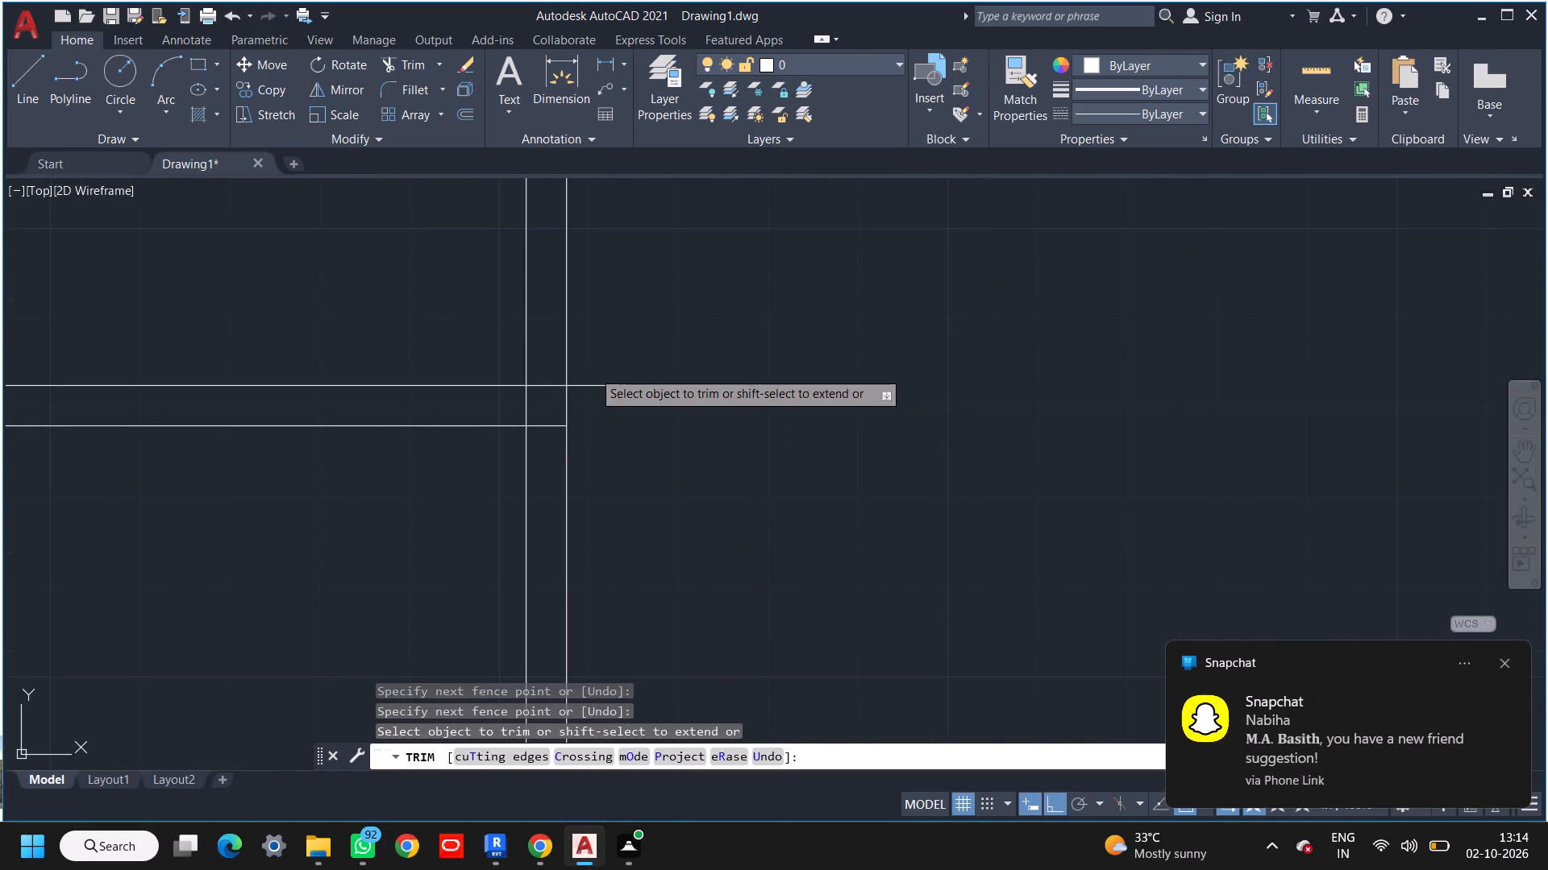
click(584, 417)
Trim off the vertical partition's extra third line above the uppermost 4.5" horizontal partition.
scroll(585, 419, down, 8)
middle_drag(616, 433, 677, 788)
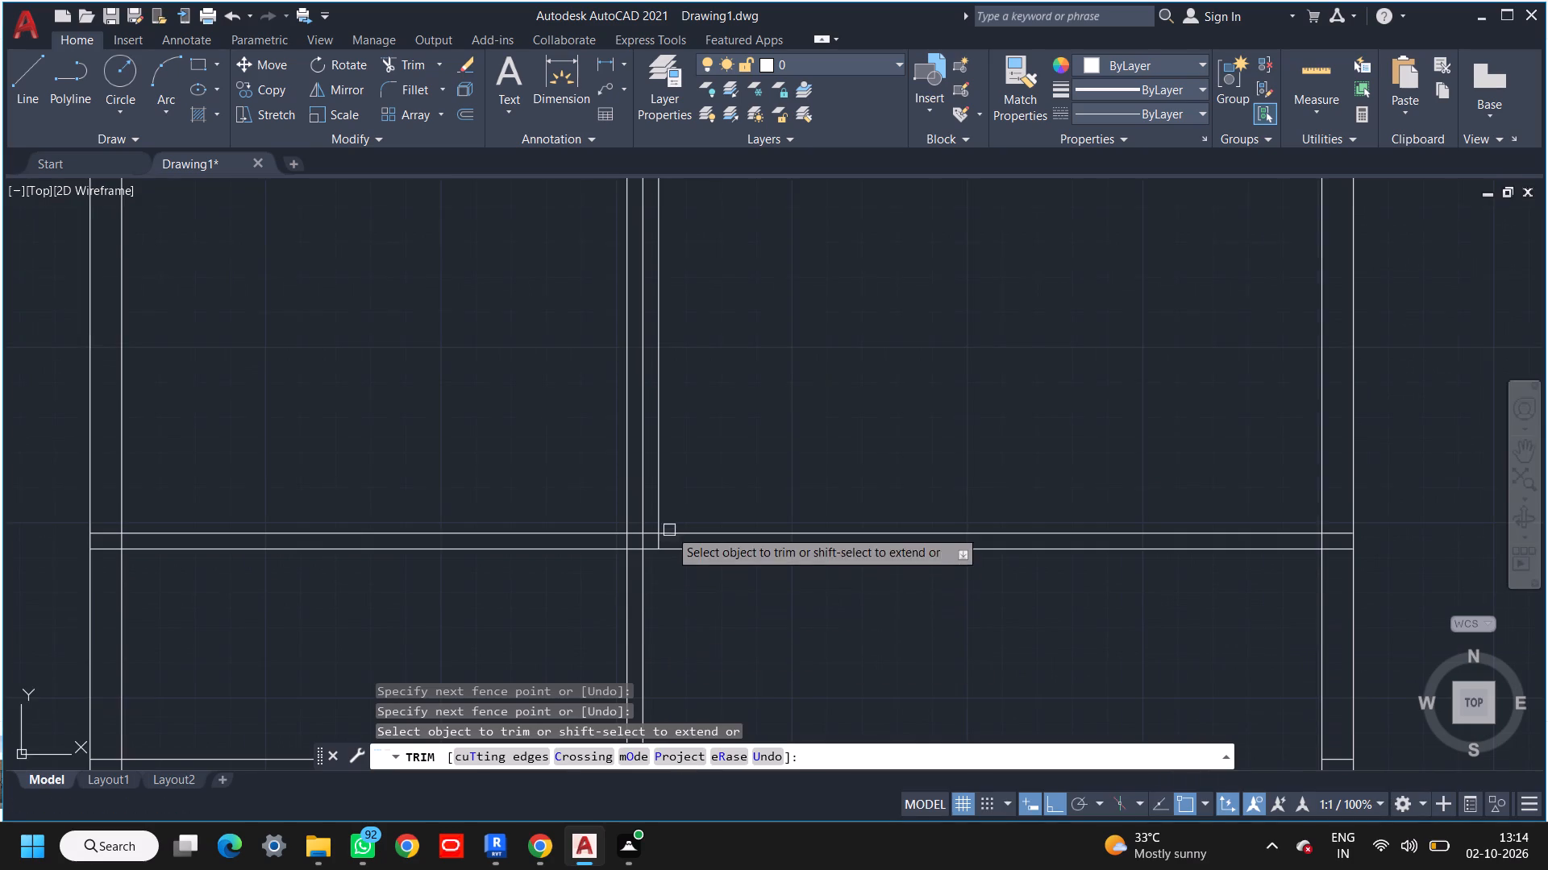
scroll(669, 526, up, 2)
click(685, 465)
click(629, 475)
Trim the leftover stub and all inner crossing segments where the vertical partition meets the uppermost horizontal partition, leaving an open four-way junction.
scroll(642, 507, down, 1)
scroll(639, 557, up, 4)
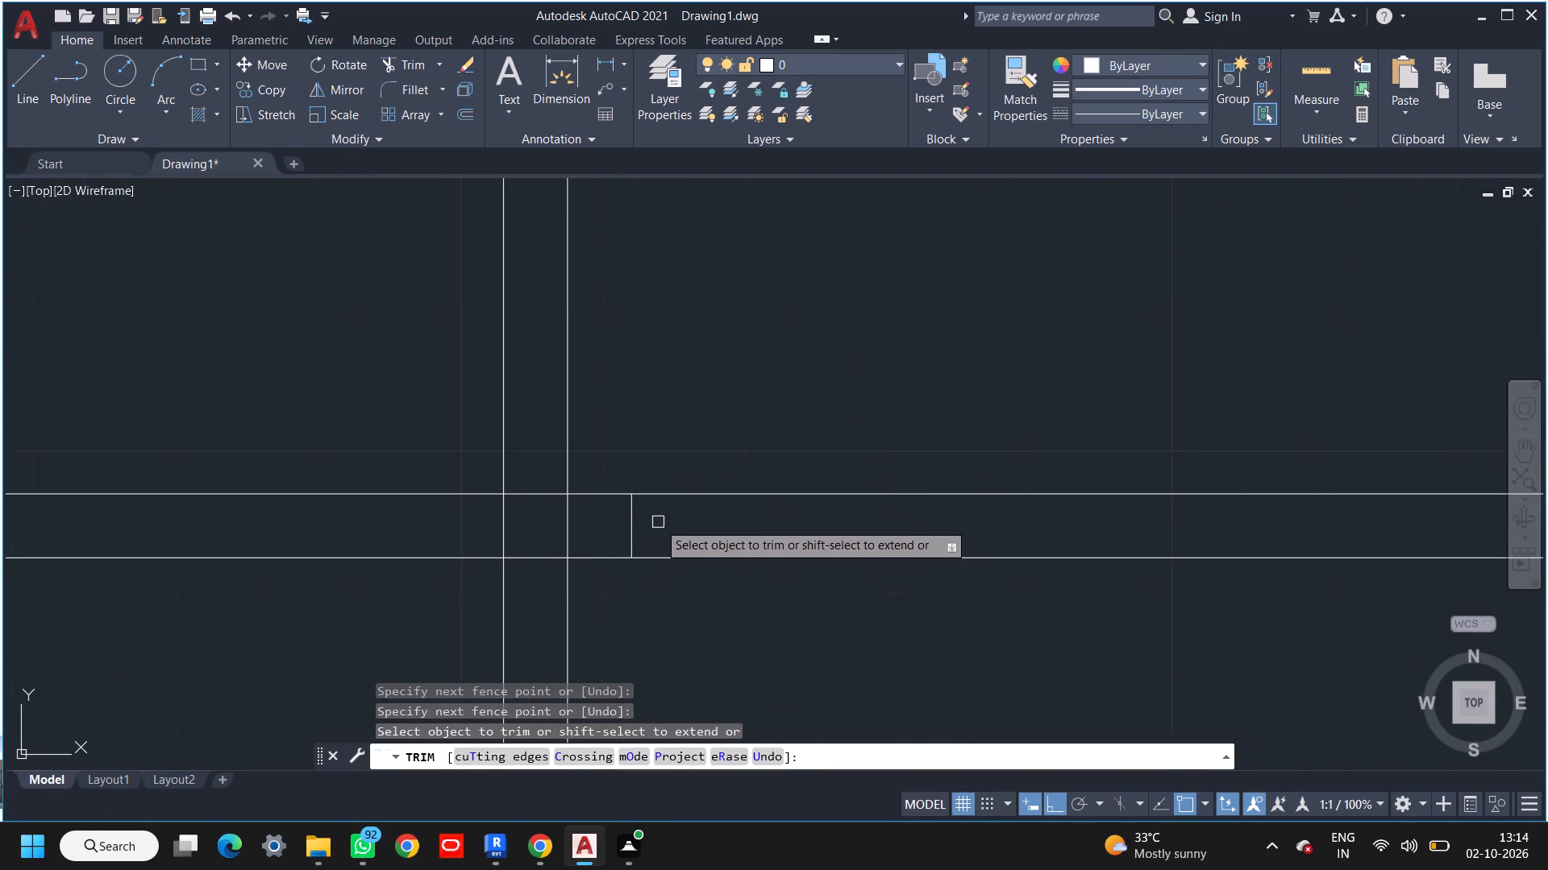
click(659, 521)
click(514, 522)
click(551, 425)
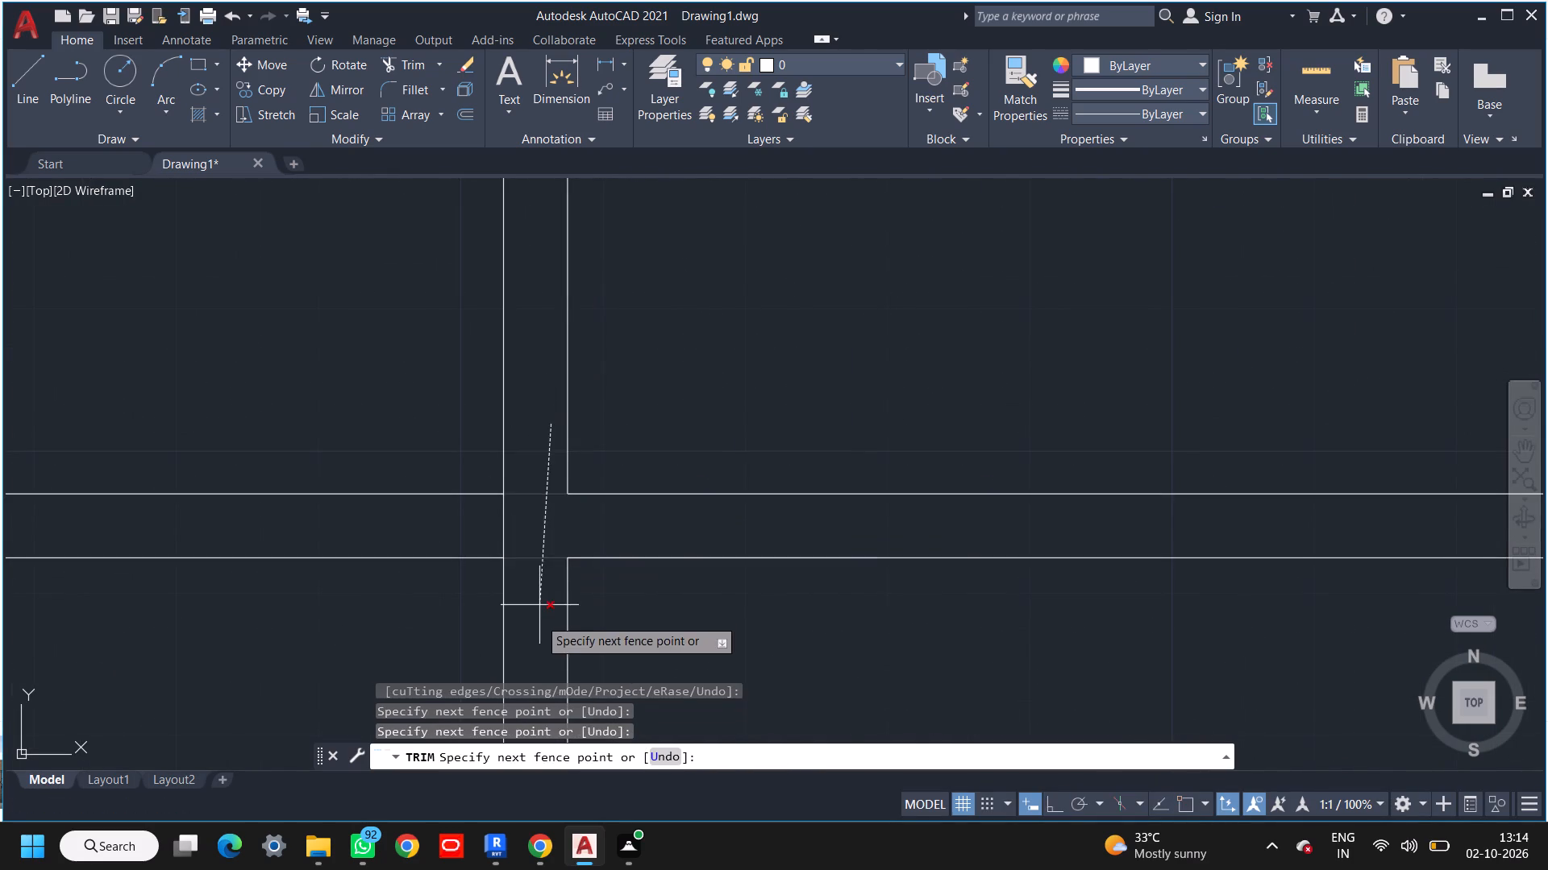
click(539, 618)
click(531, 516)
click(439, 521)
scroll(500, 537, down, 13)
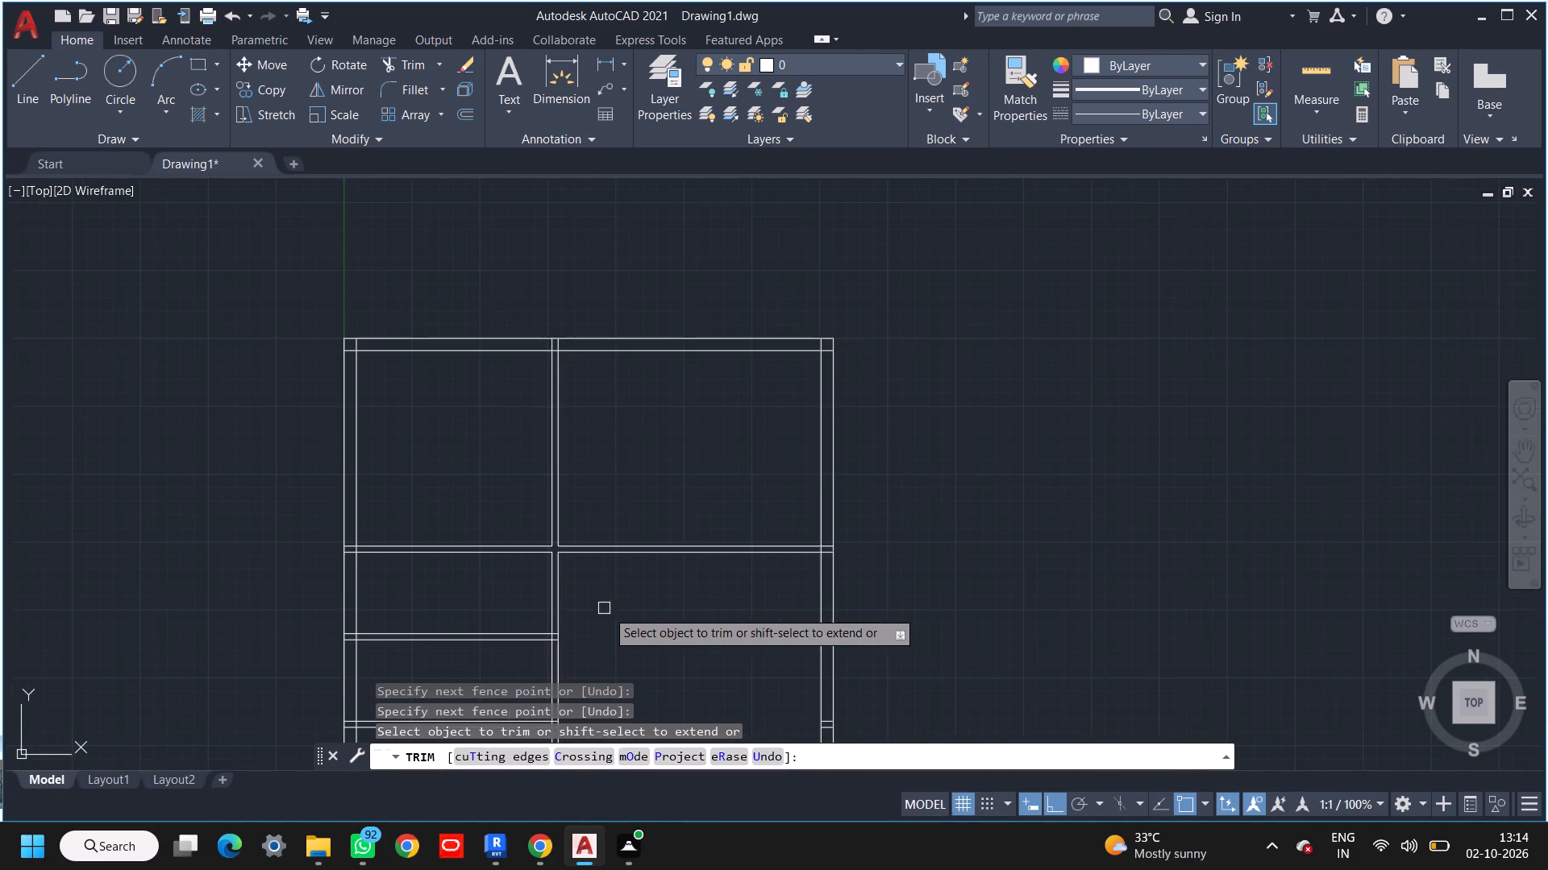
middle_drag(609, 610, 653, 325)
scroll(682, 574, down, 2)
middle_drag(689, 588, 699, 565)
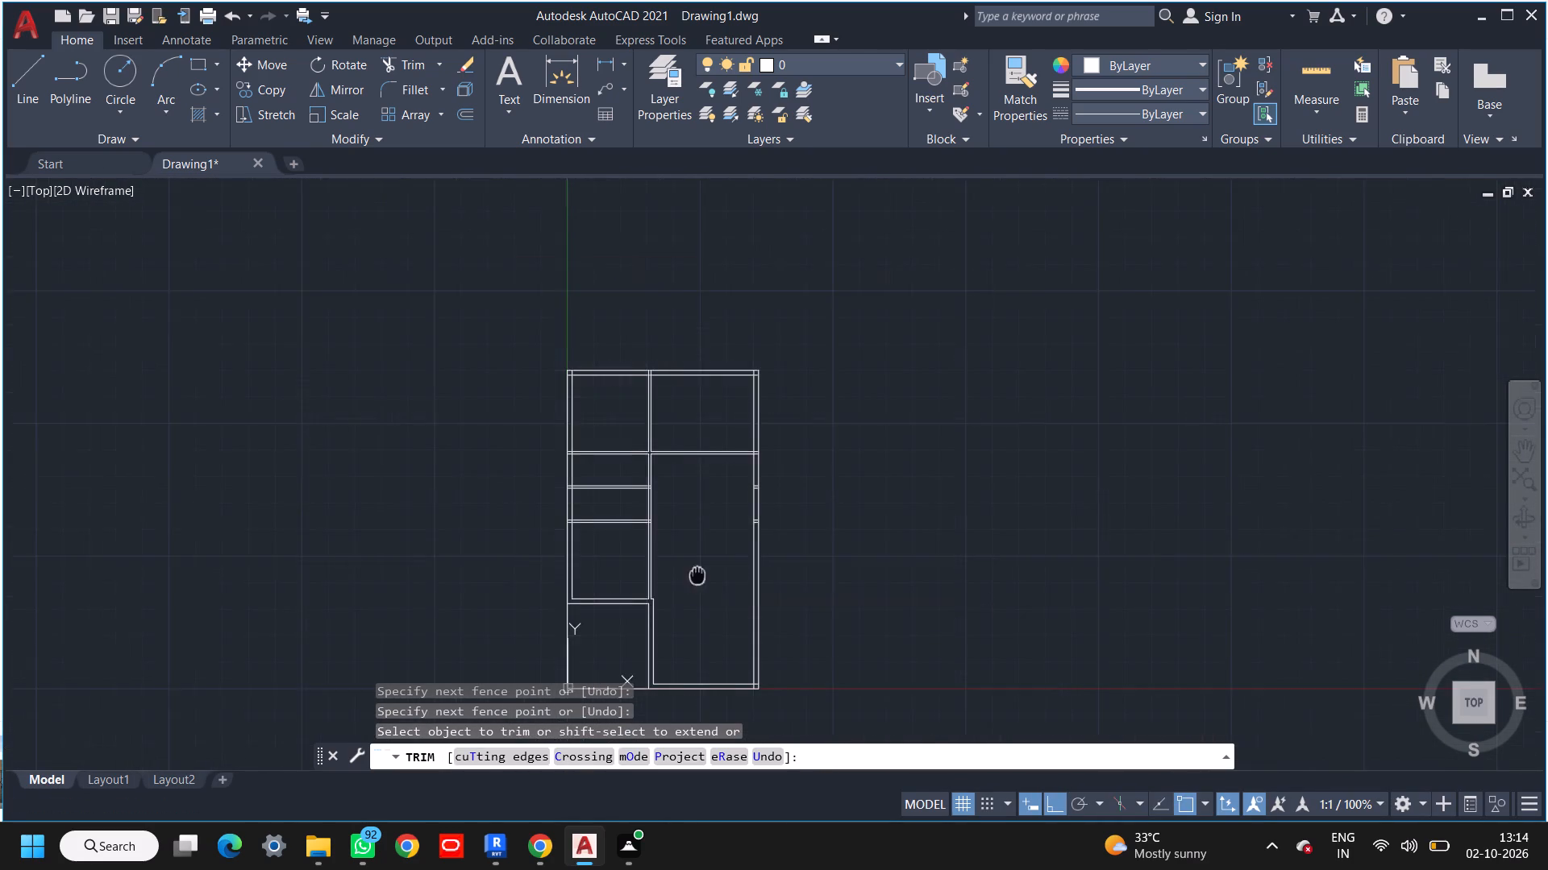
middle_drag(699, 565, 714, 516)
key(Escape)
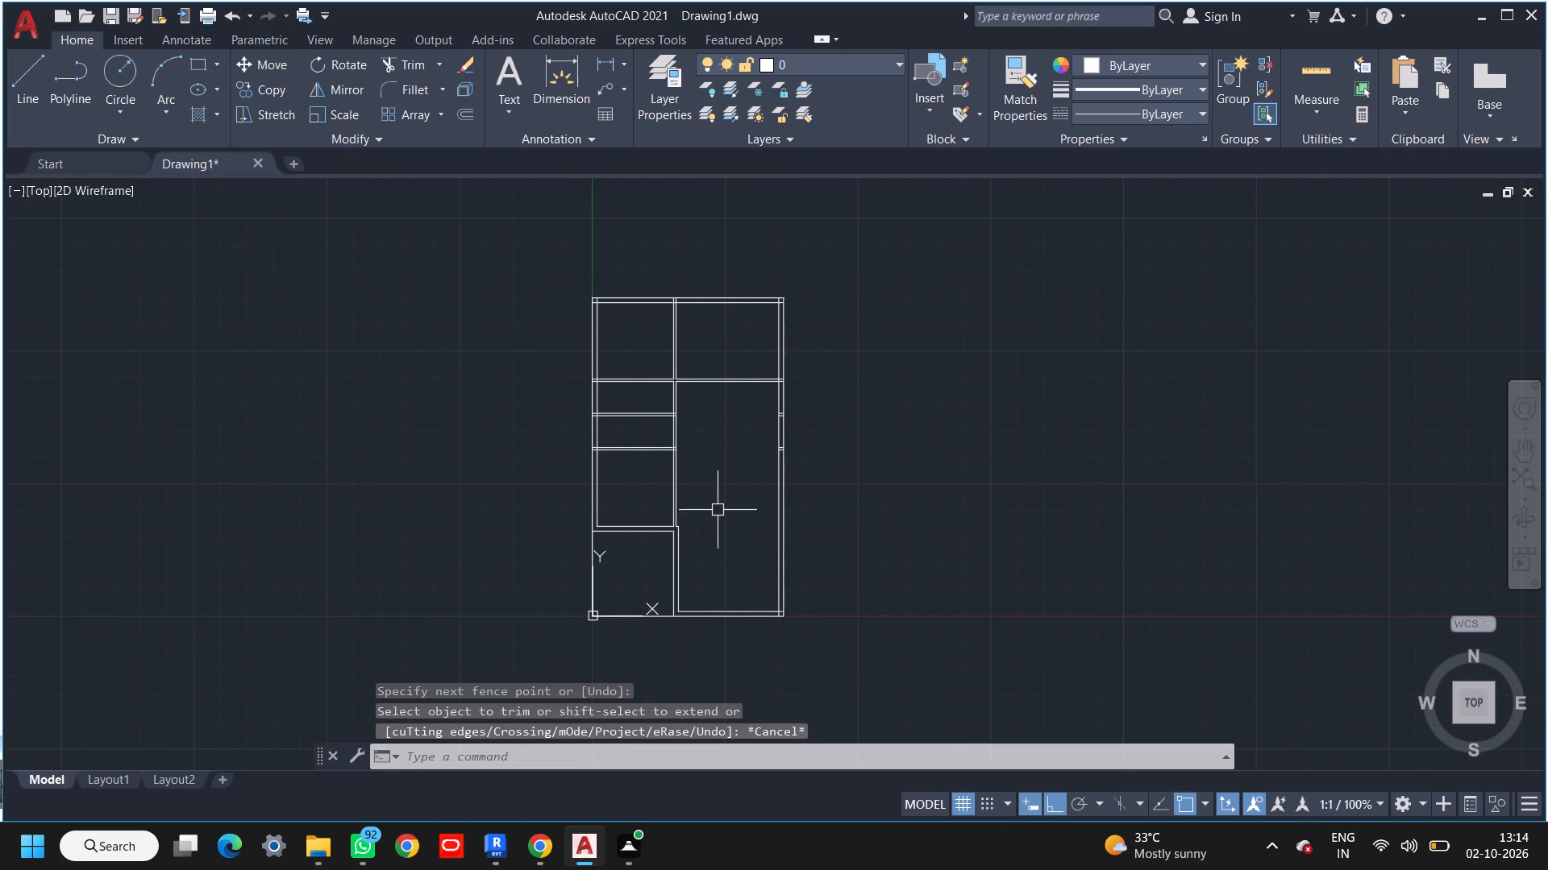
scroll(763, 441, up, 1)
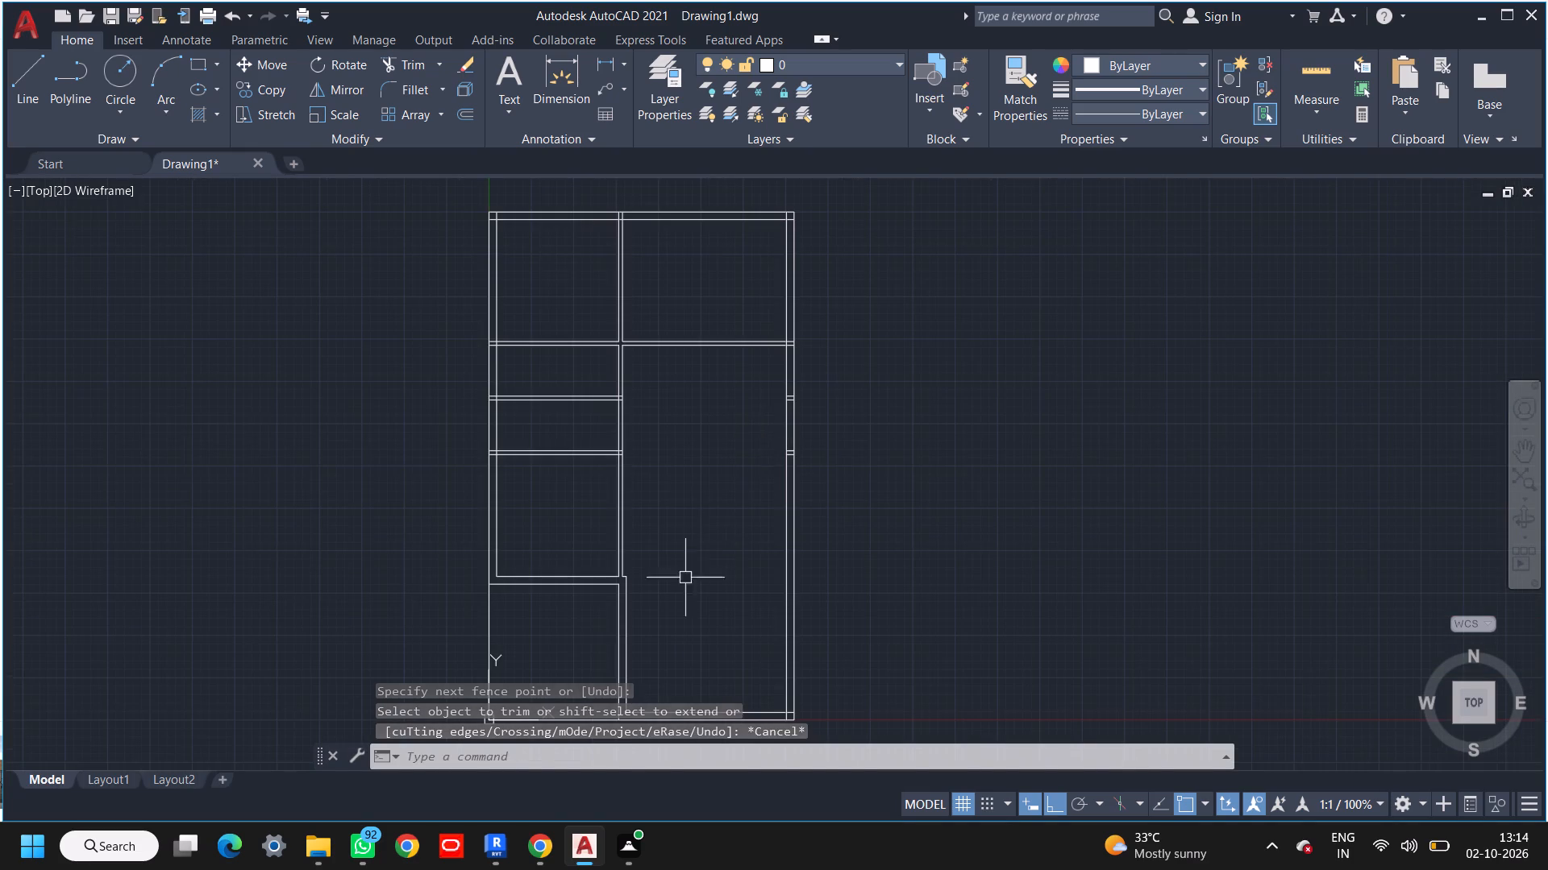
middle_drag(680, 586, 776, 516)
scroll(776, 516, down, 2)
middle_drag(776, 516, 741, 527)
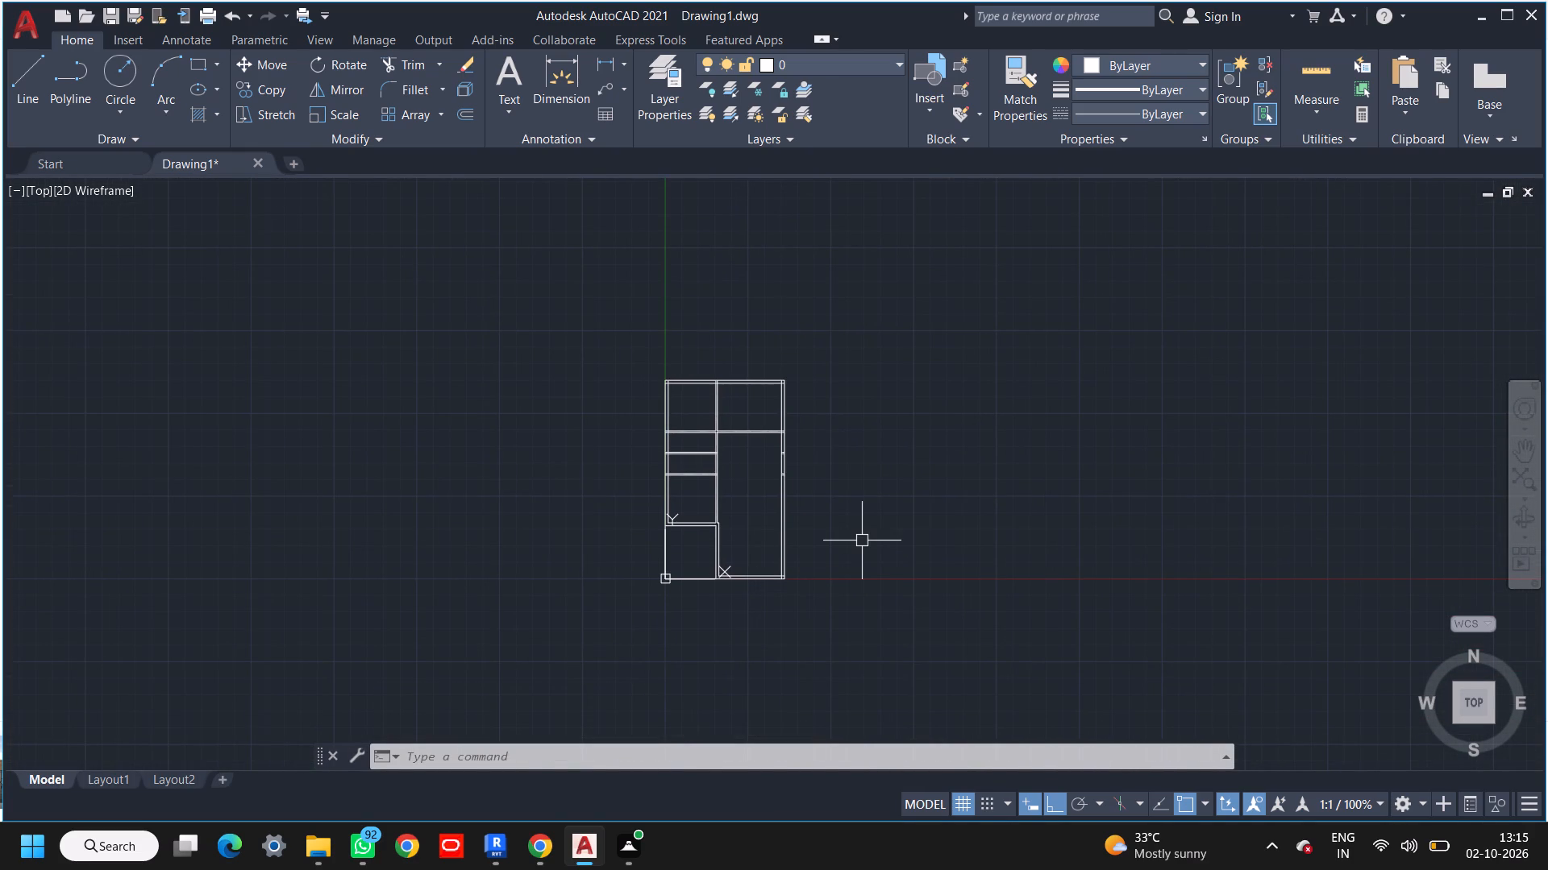
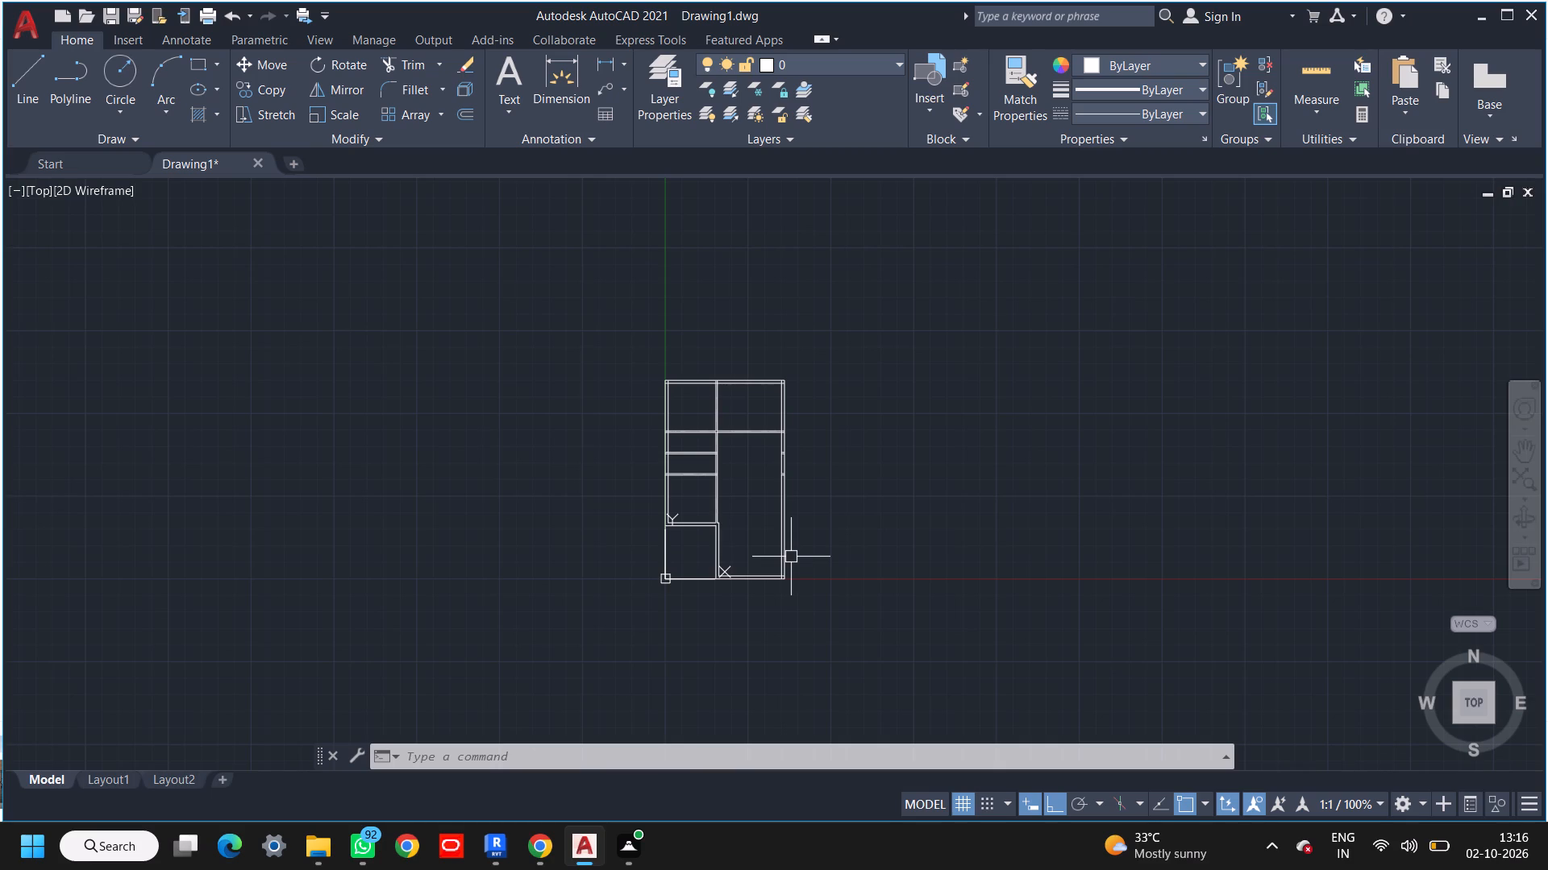
Save the floor plan as Drawing1.dwg in the Documents folder, in AutoCAD 2018 Drawing format, and dismiss the web and mobile tip.
key(ctrl+s)
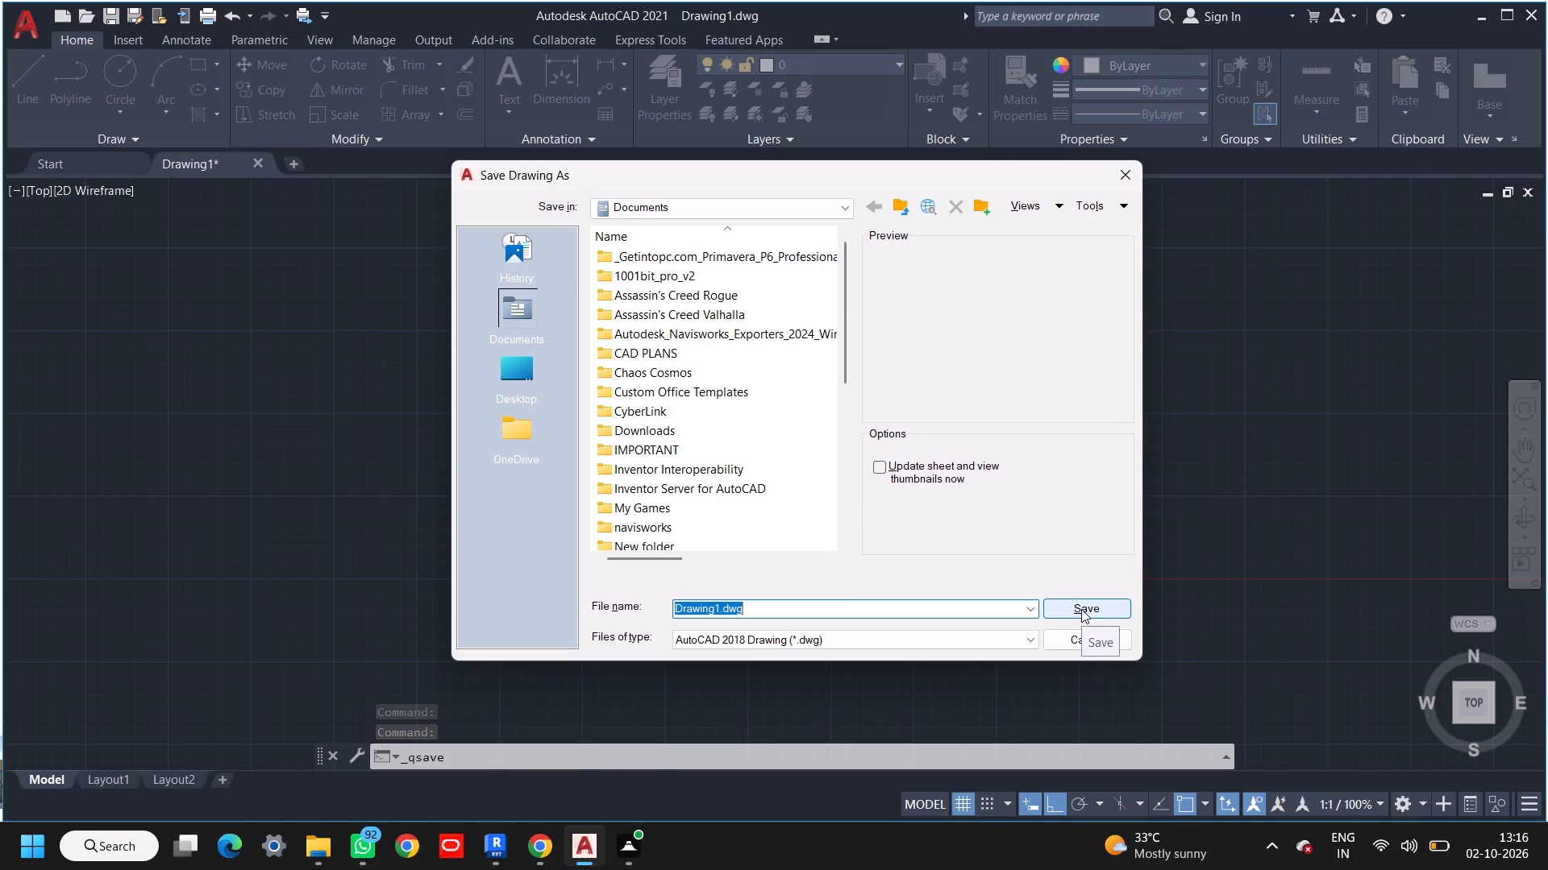
click(1081, 609)
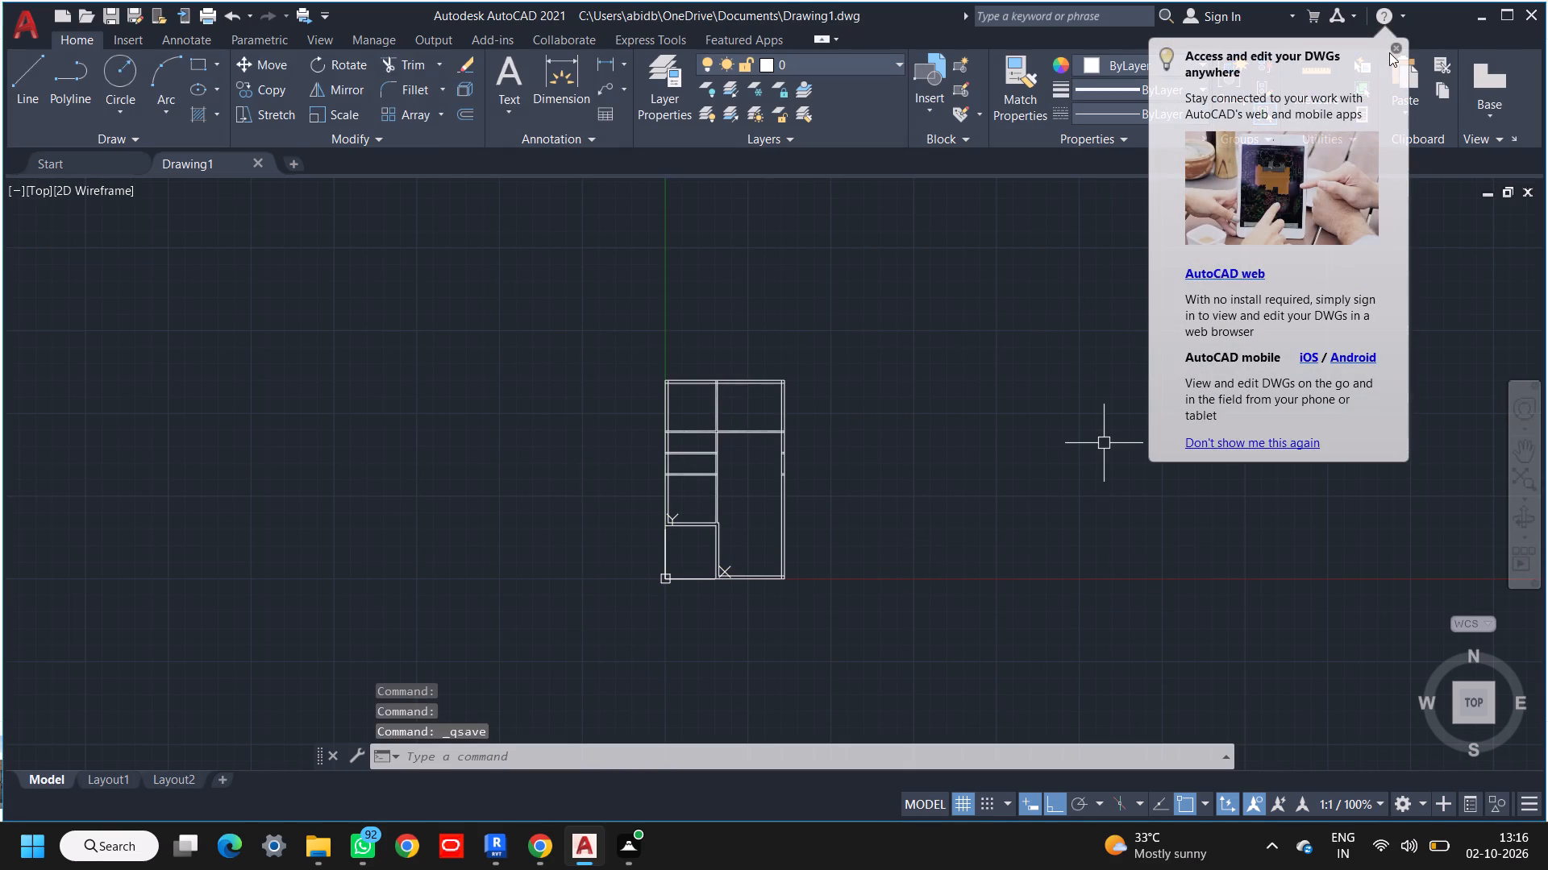
click(1389, 52)
click(1392, 47)
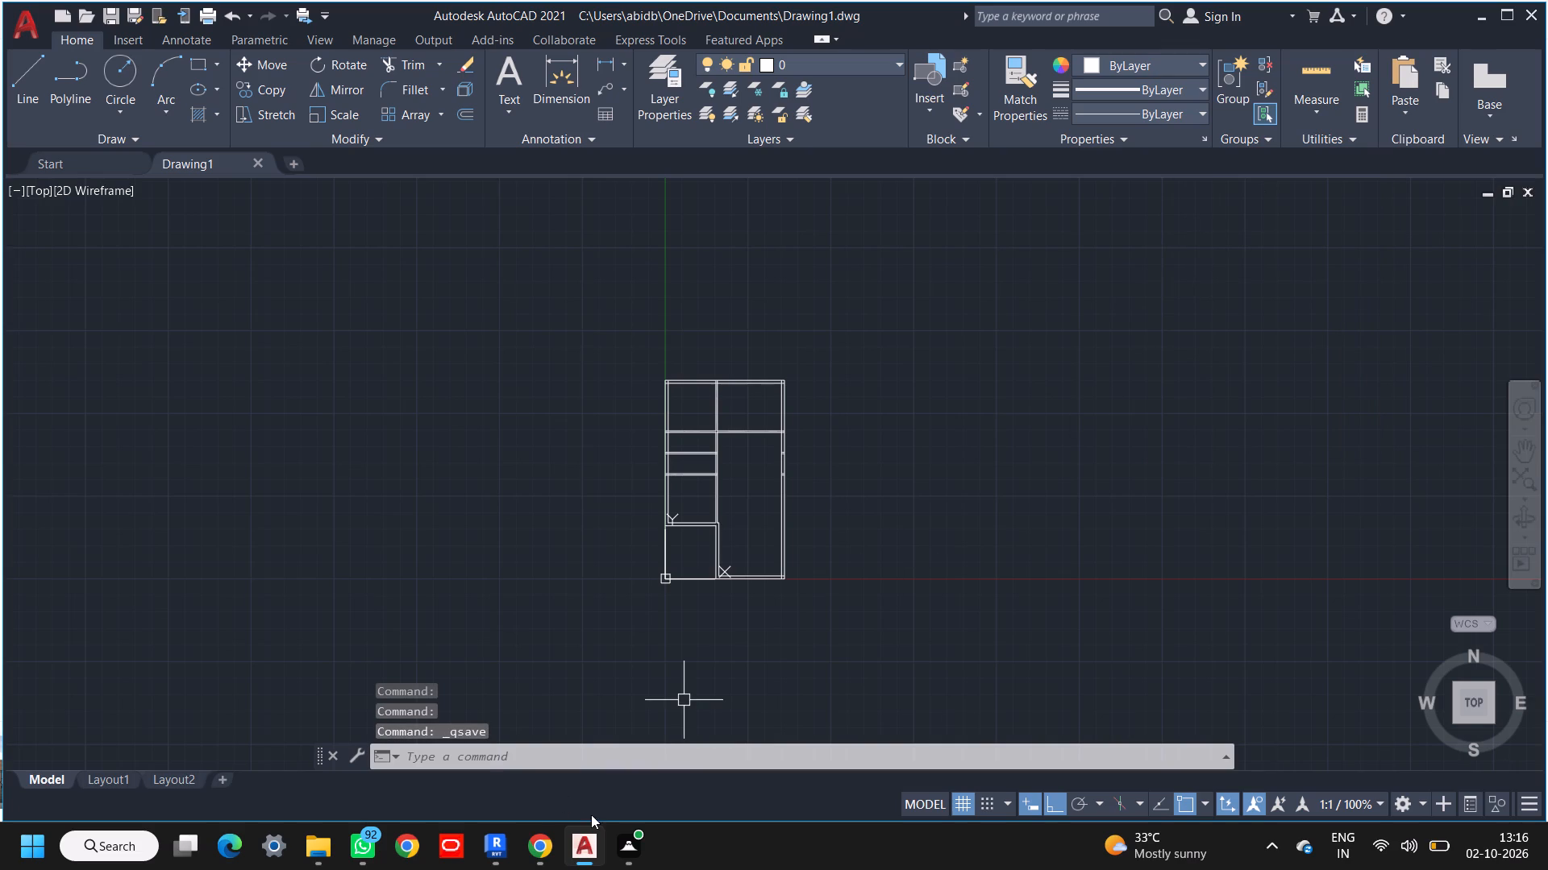
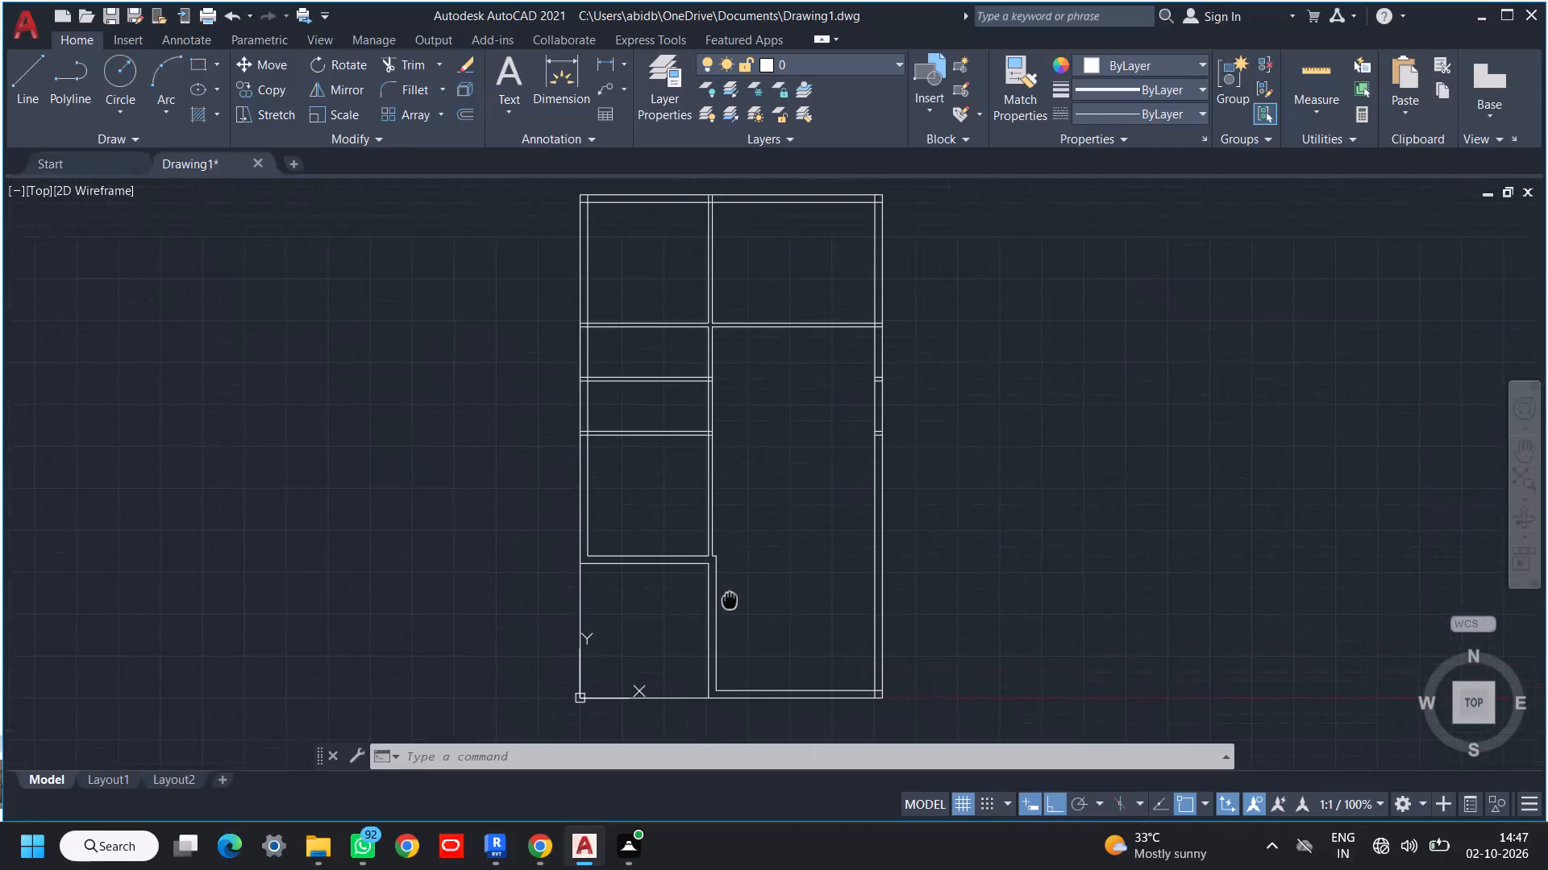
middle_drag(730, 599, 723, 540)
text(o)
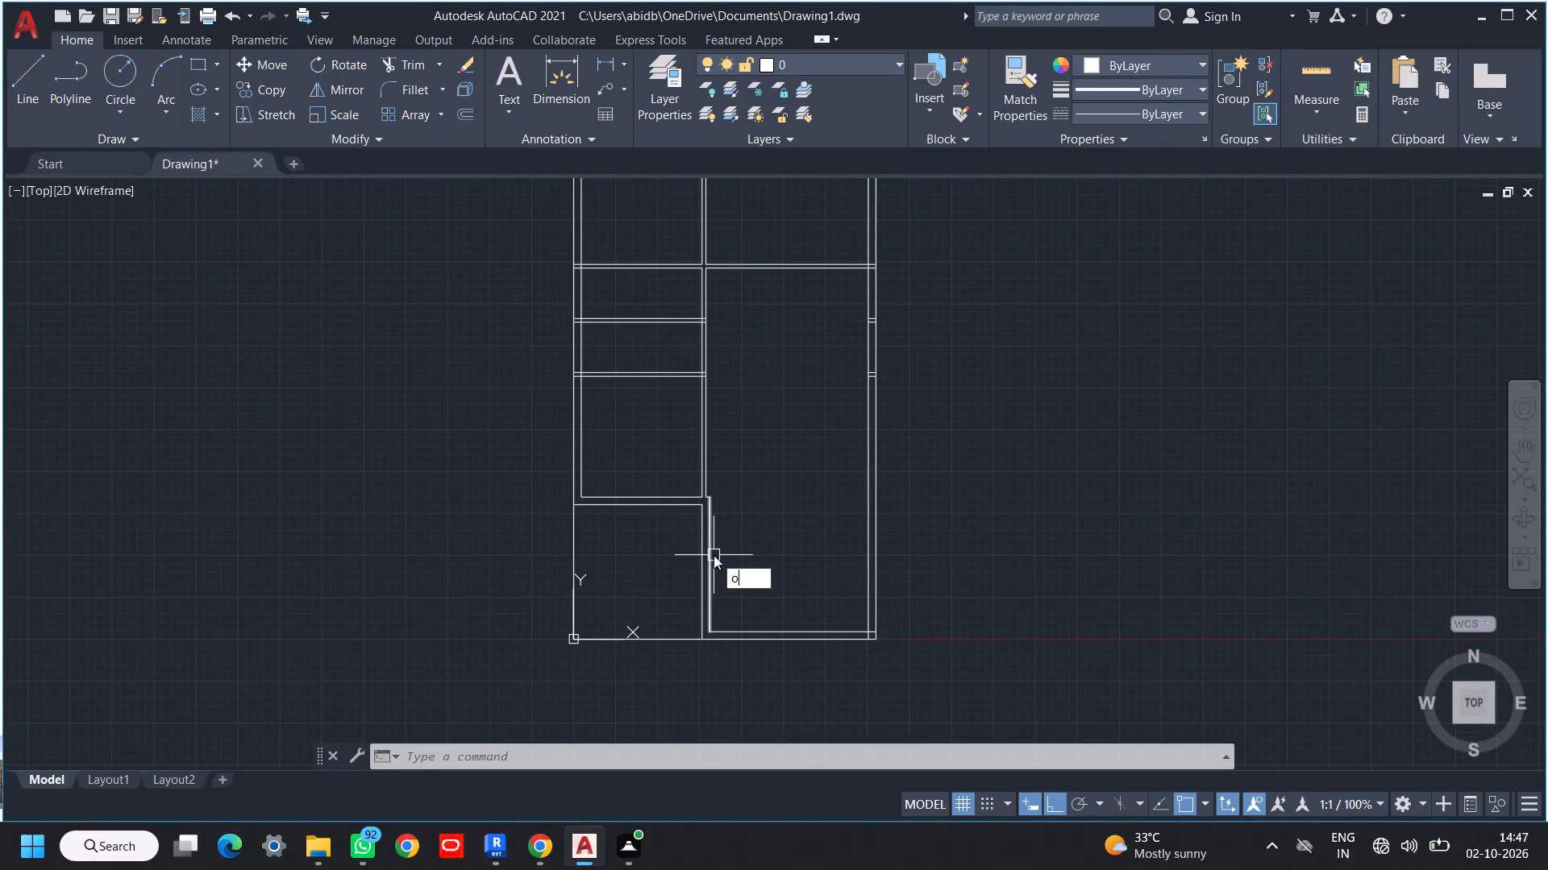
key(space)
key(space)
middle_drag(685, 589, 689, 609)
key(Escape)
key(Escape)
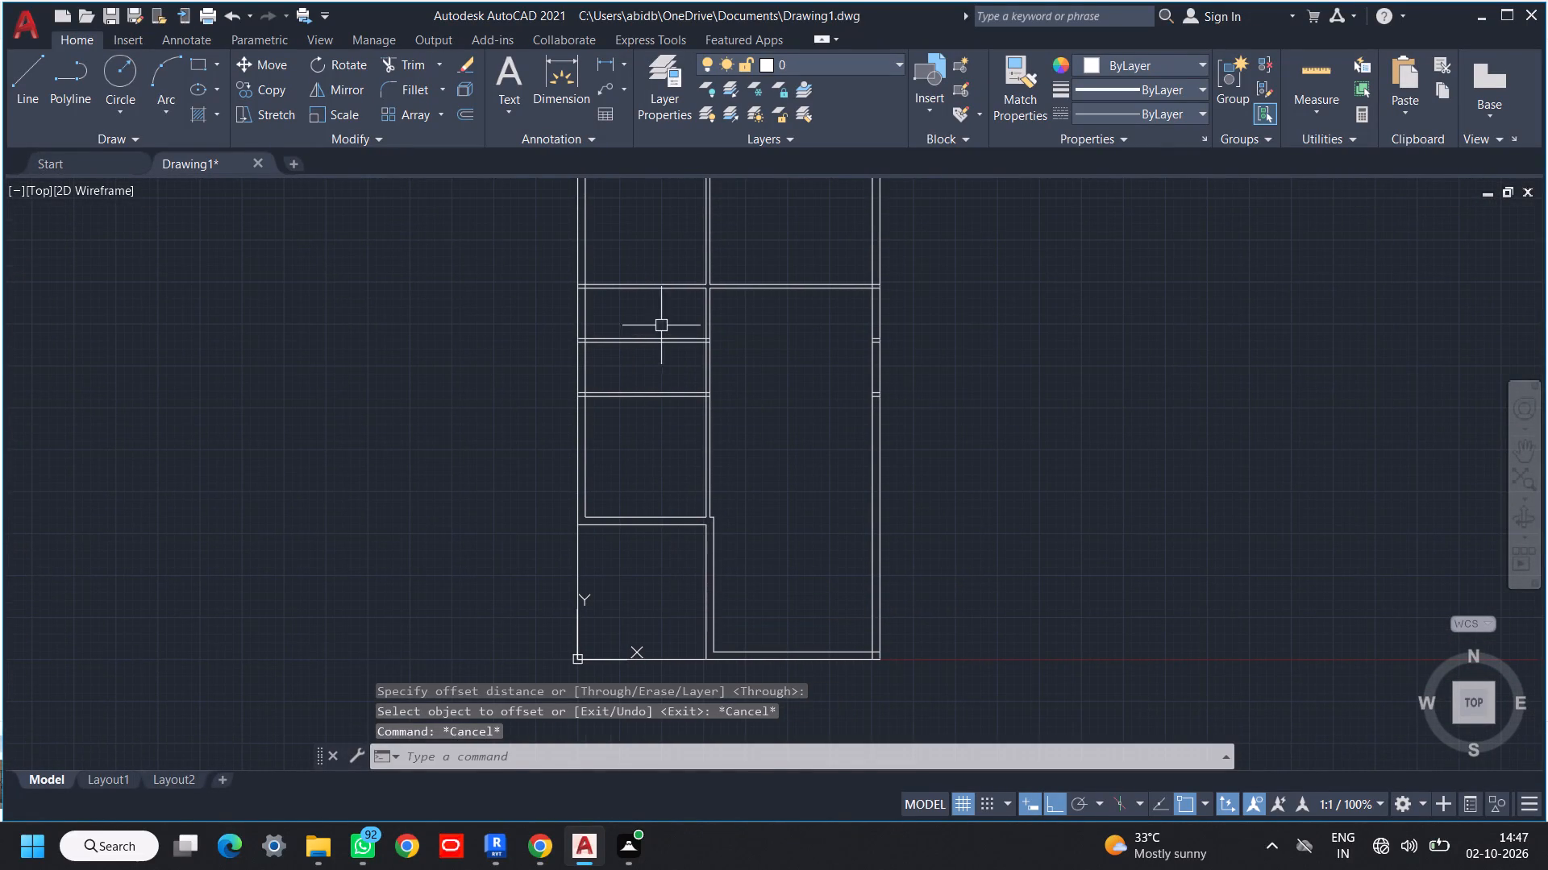
Erase all the horizontal partition lines in the left column below the upper-left room.
click(671, 314)
click(625, 599)
key(Delete)
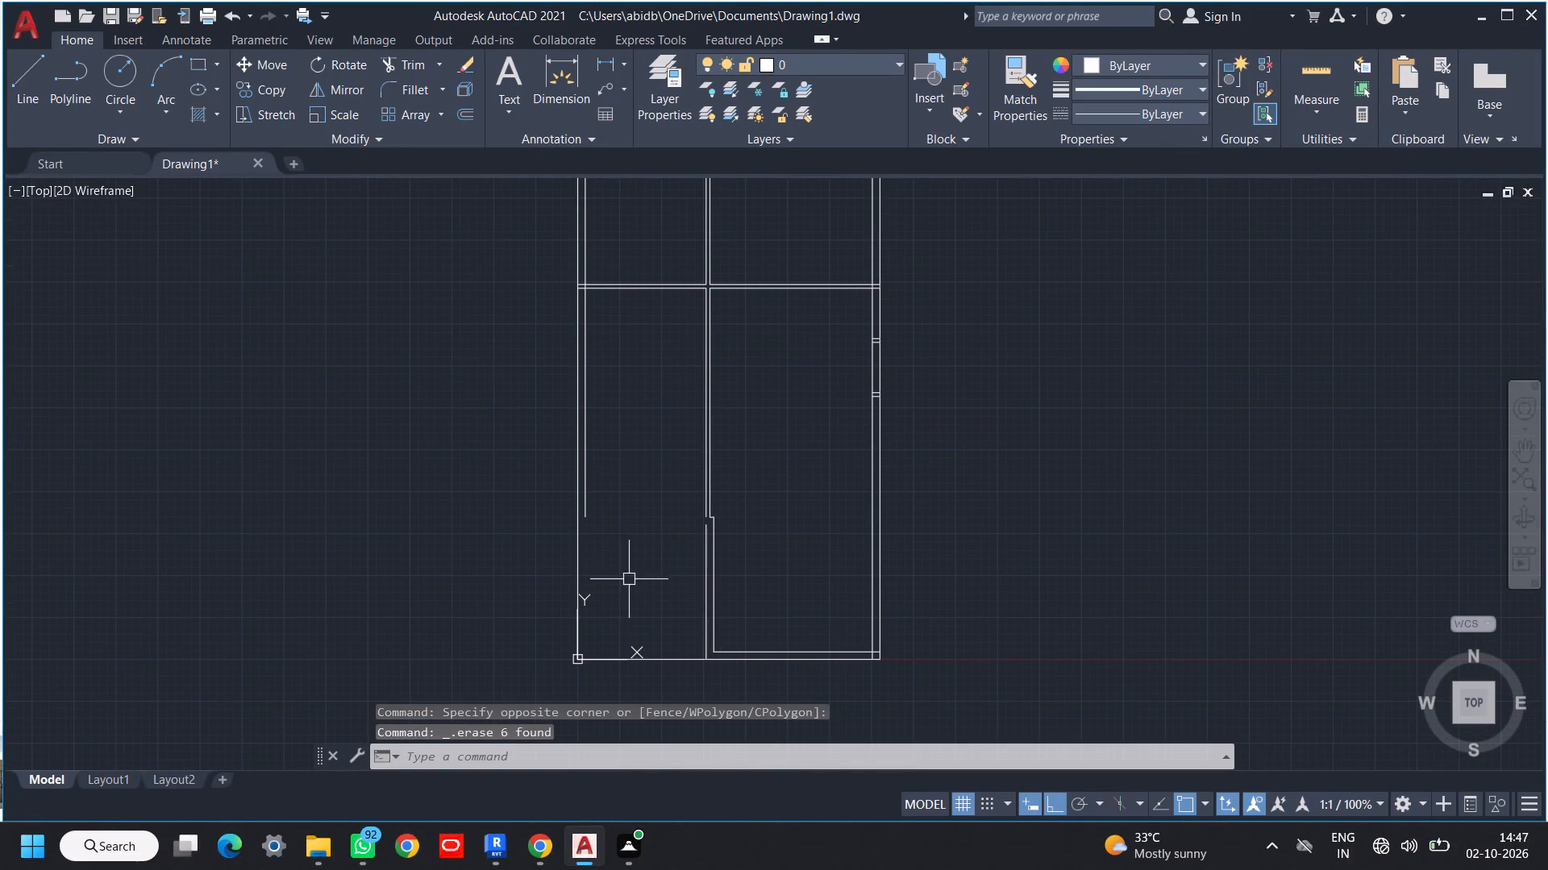
Offset the lower face of the upper-left room's bottom wall 5' down, and offset that line 4.5" to form a partition.
middle_drag(635, 575, 668, 620)
key(o)
key(space)
key(space)
scroll(688, 341, up, 1)
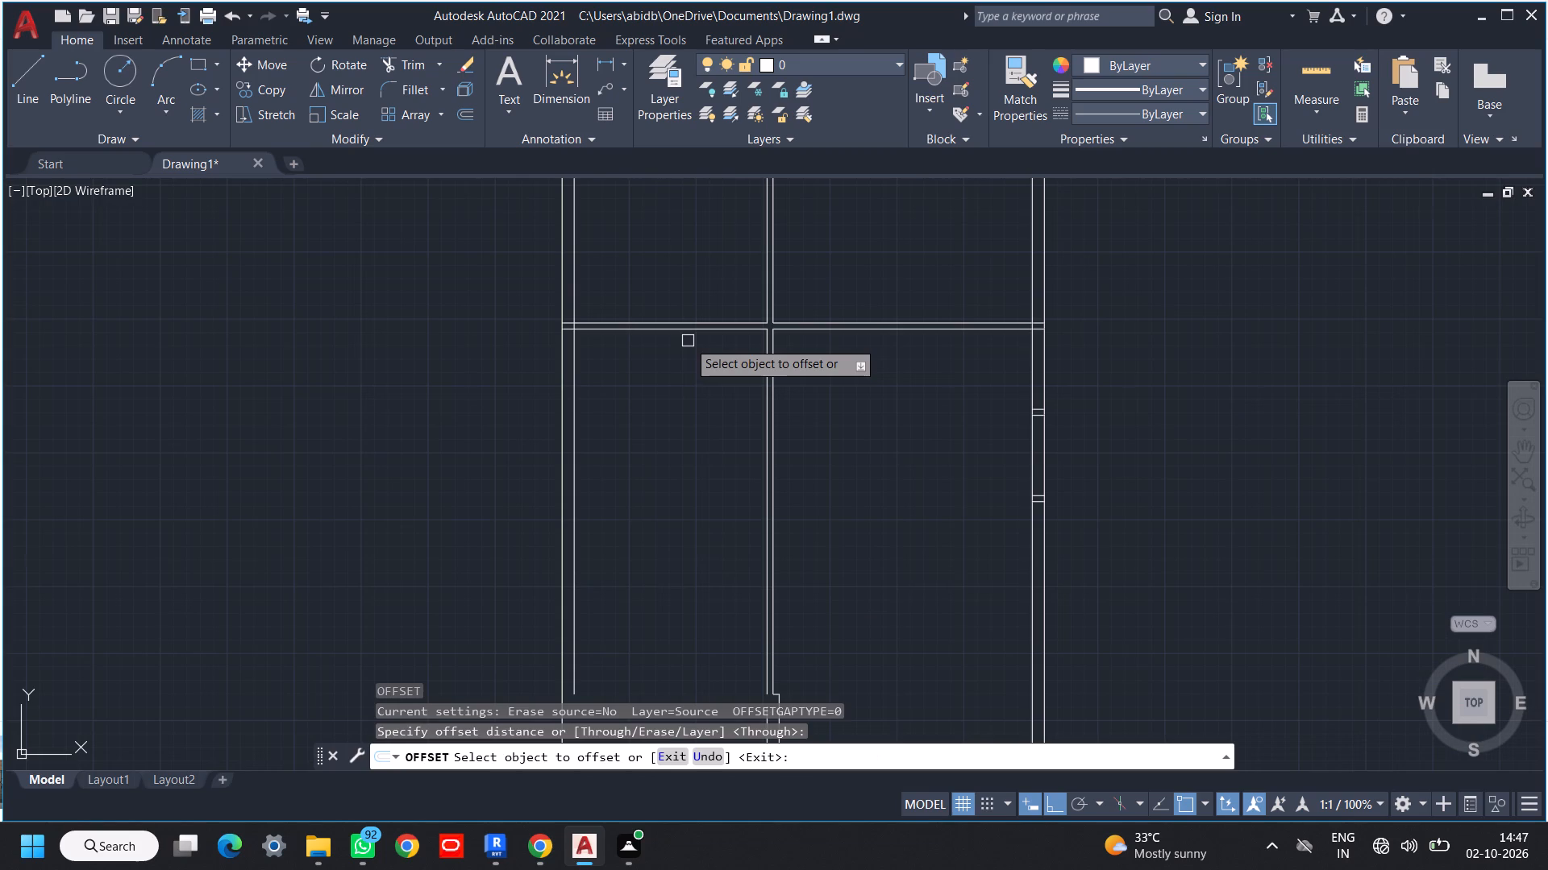
click(691, 327)
text(5')
key(Return)
click(690, 408)
text(4.5")
key(Return)
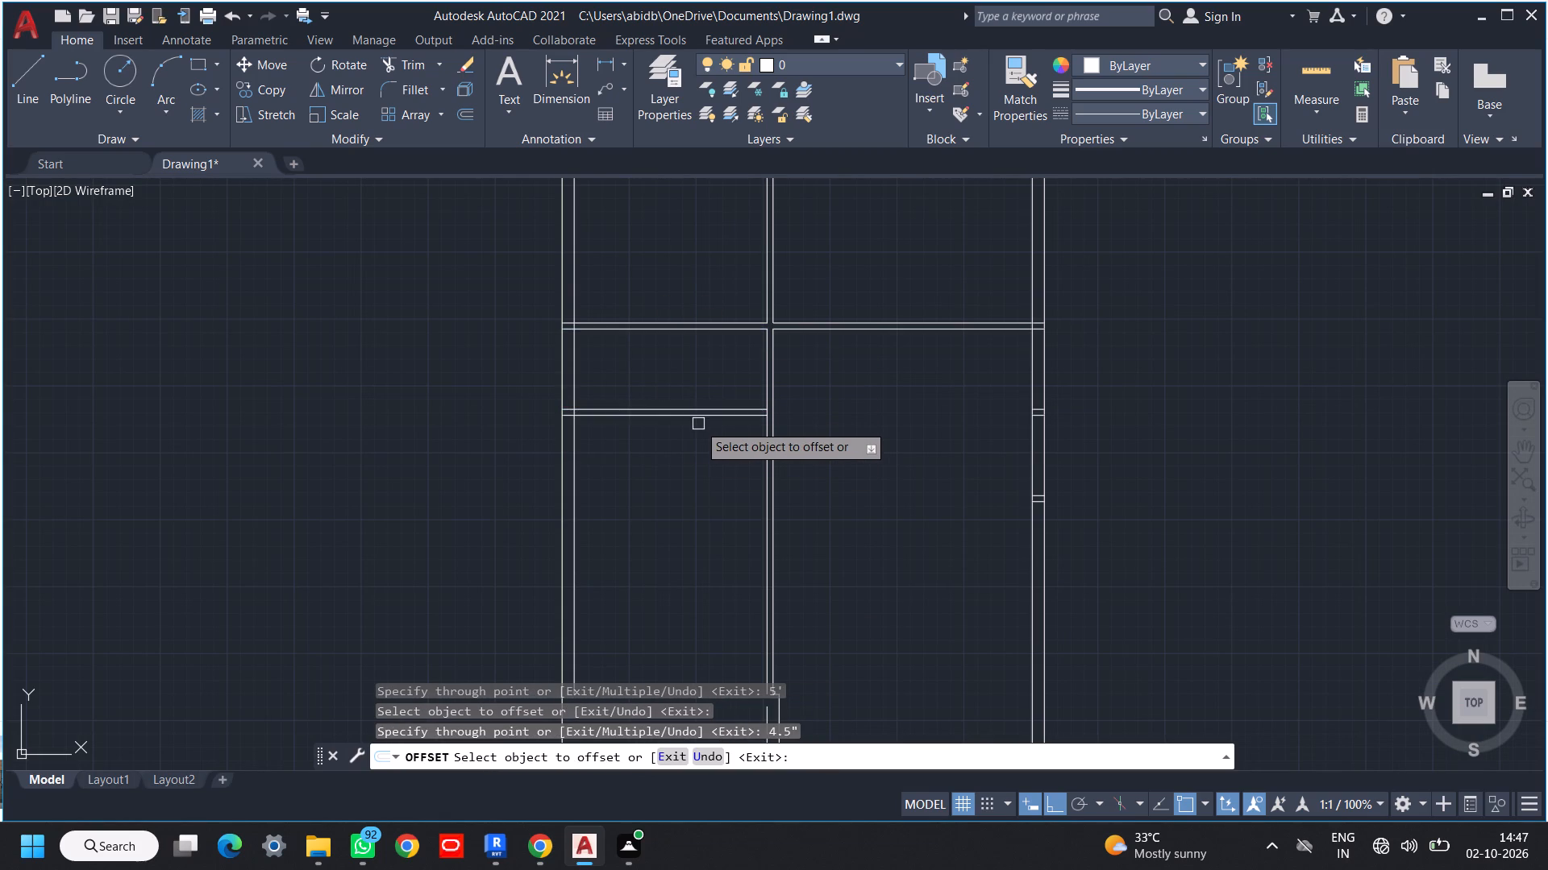
Offset the new partition's lower face 12' down, and offset the resulting line 9" to form a main wall.
click(699, 418)
text(12')
key(Return)
scroll(696, 570, down, 1)
middle_drag(696, 568, 704, 476)
scroll(704, 488, up, 1)
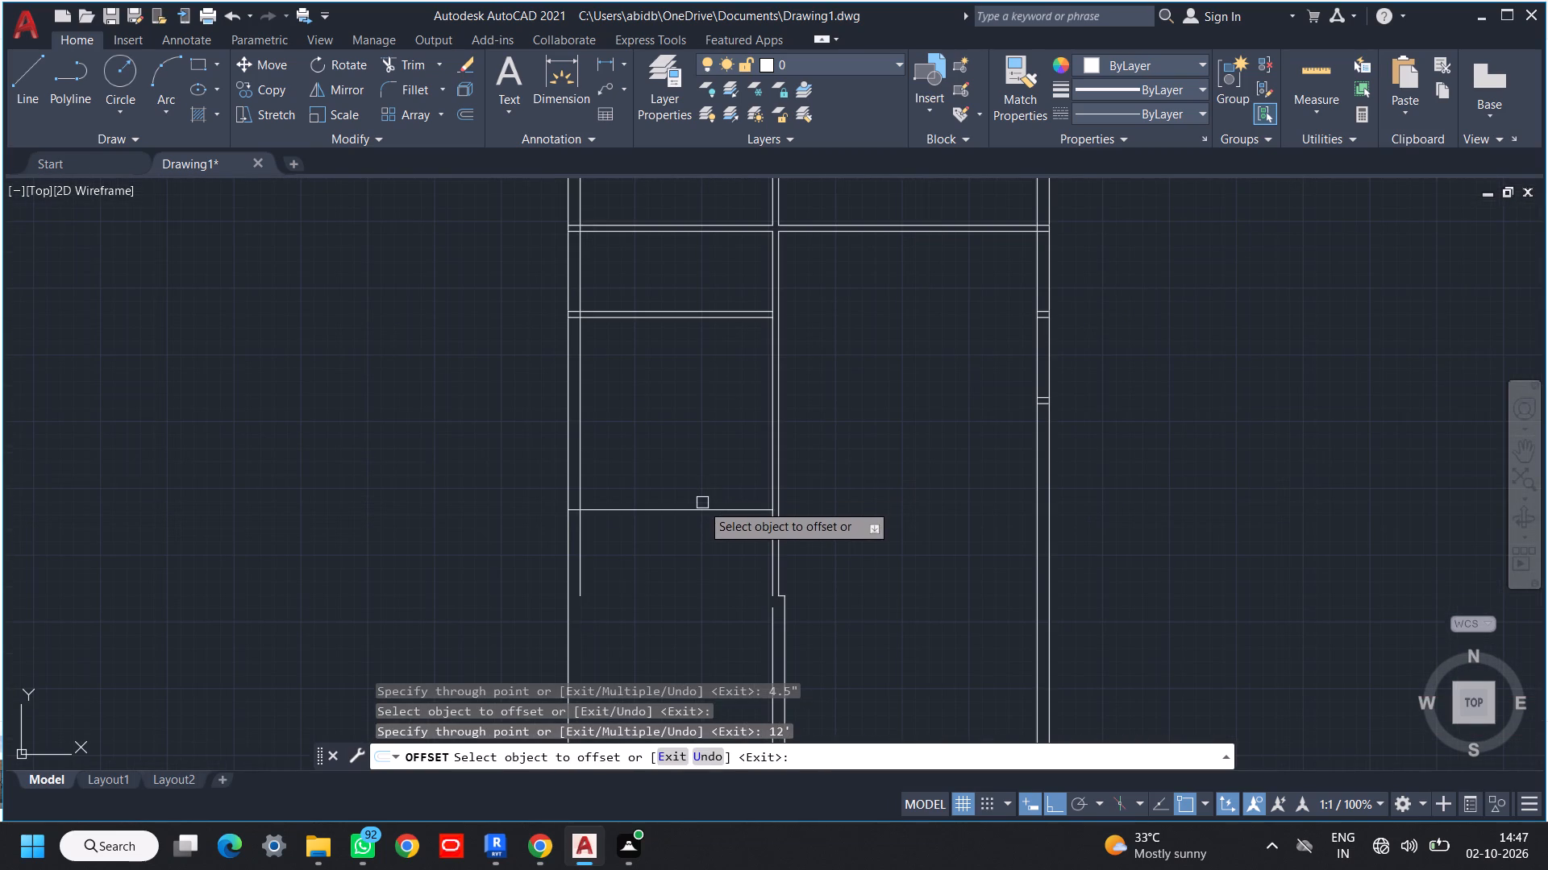
click(701, 503)
text(9")
key(Return)
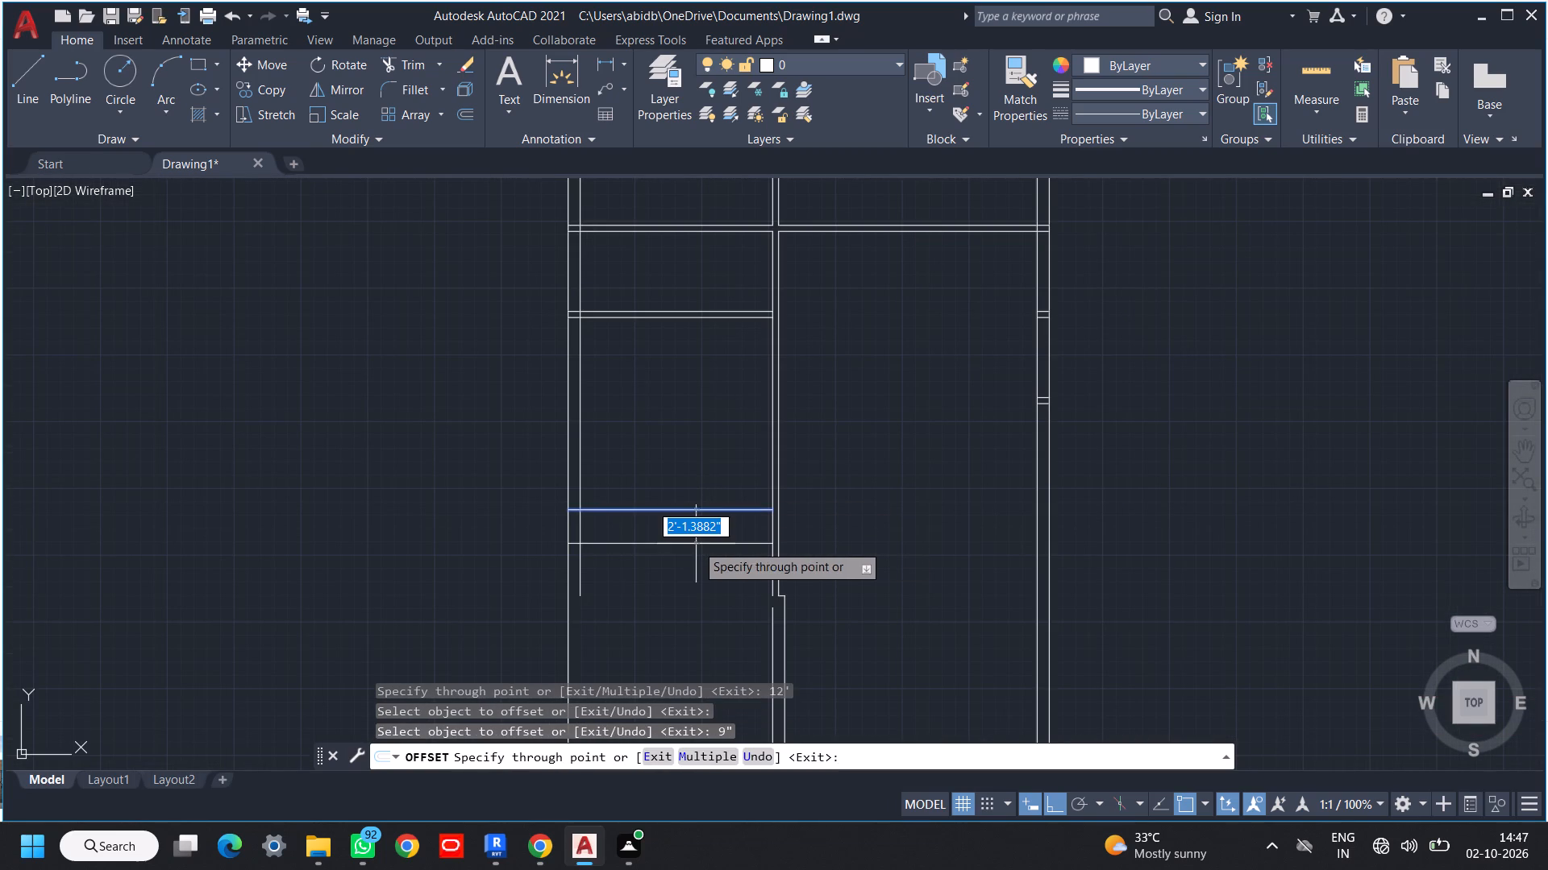
middle_drag(696, 544, 639, 444)
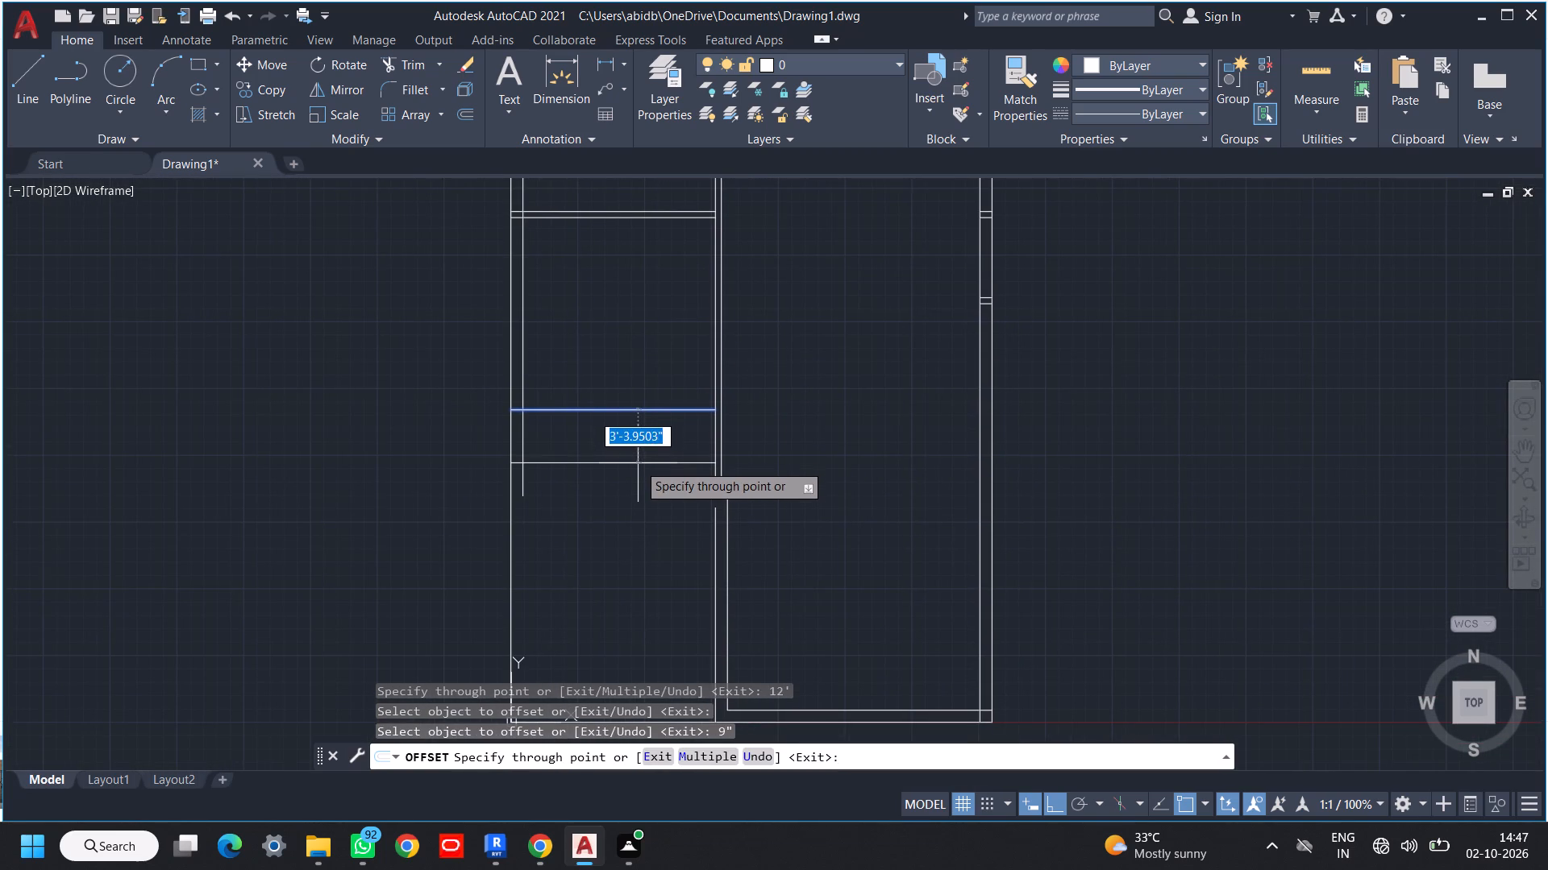
text(9")
key(Return)
scroll(638, 463, down, 1)
middle_drag(648, 454, 659, 461)
key(Escape)
key(Escape)
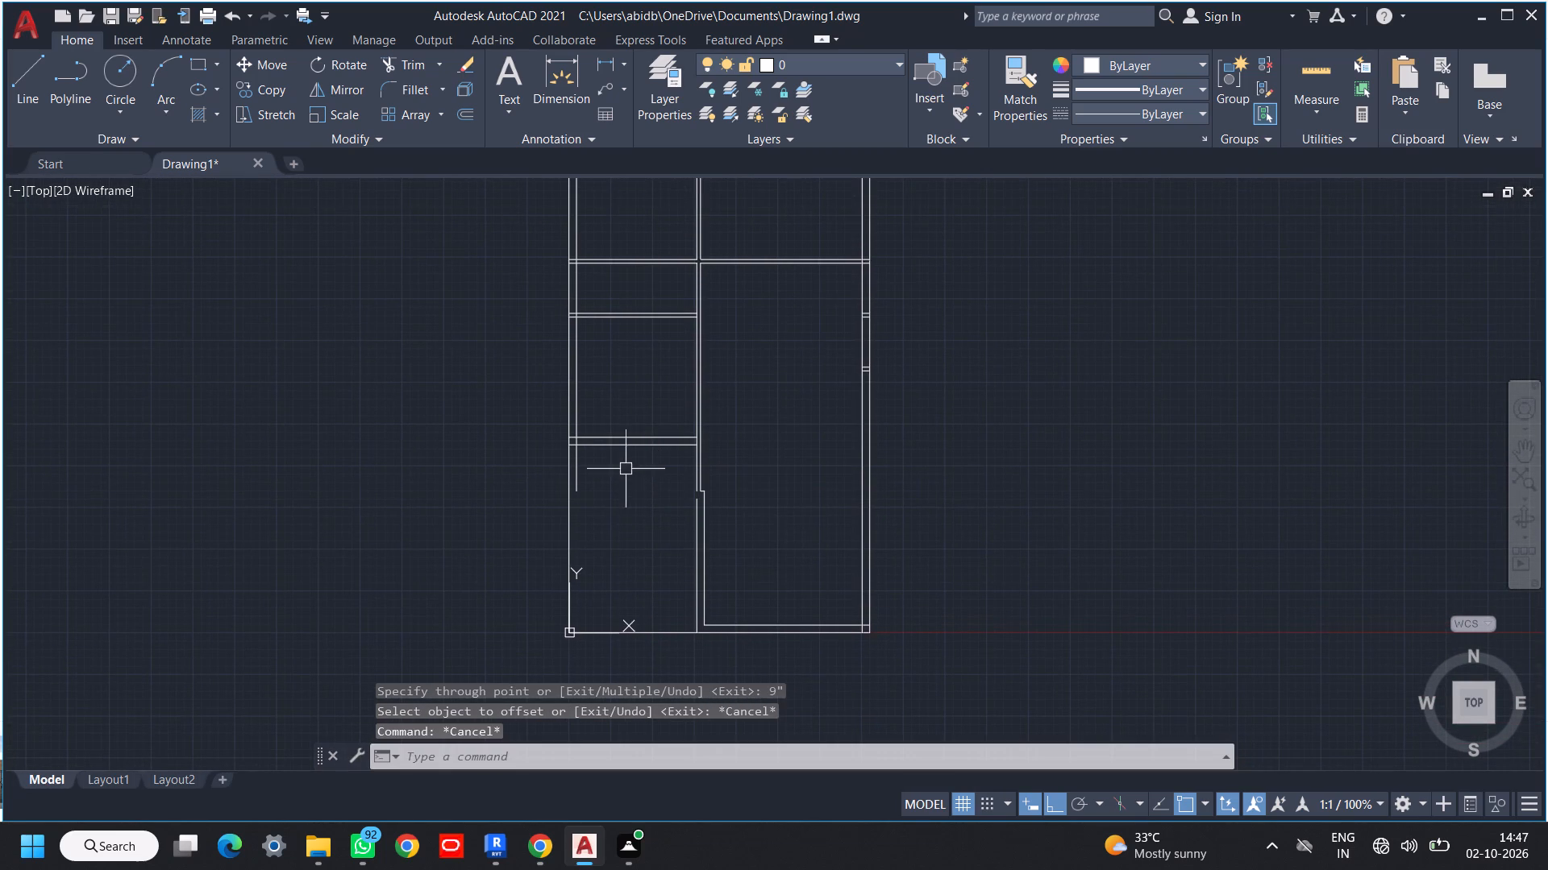
Trim the left wall's inner line where it runs below the new 9" cross wall.
text(trv)
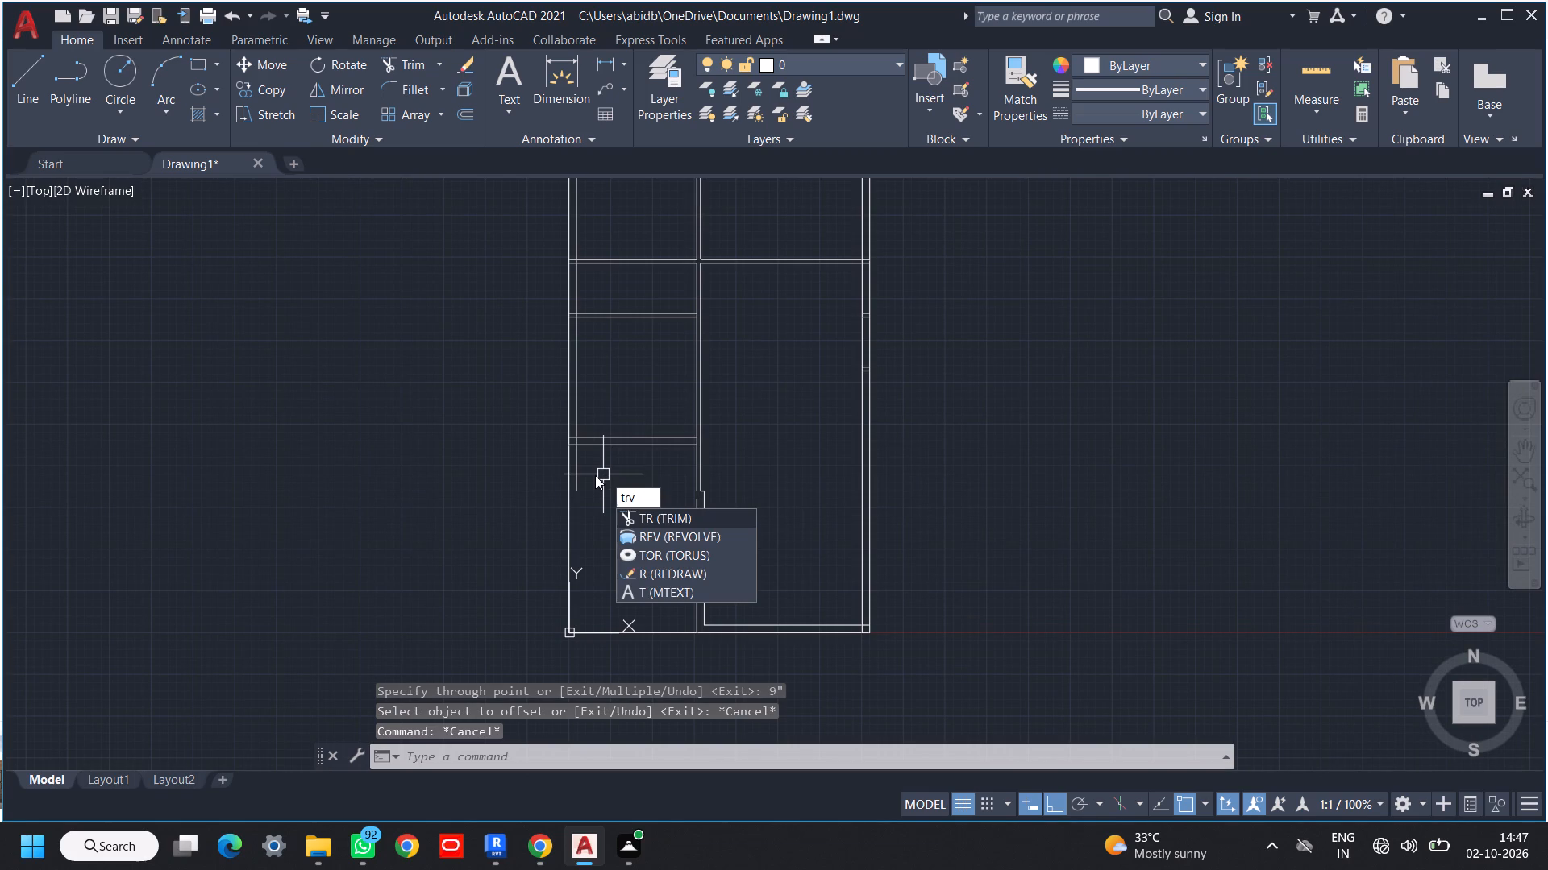
key(BackSpace)
key(n)
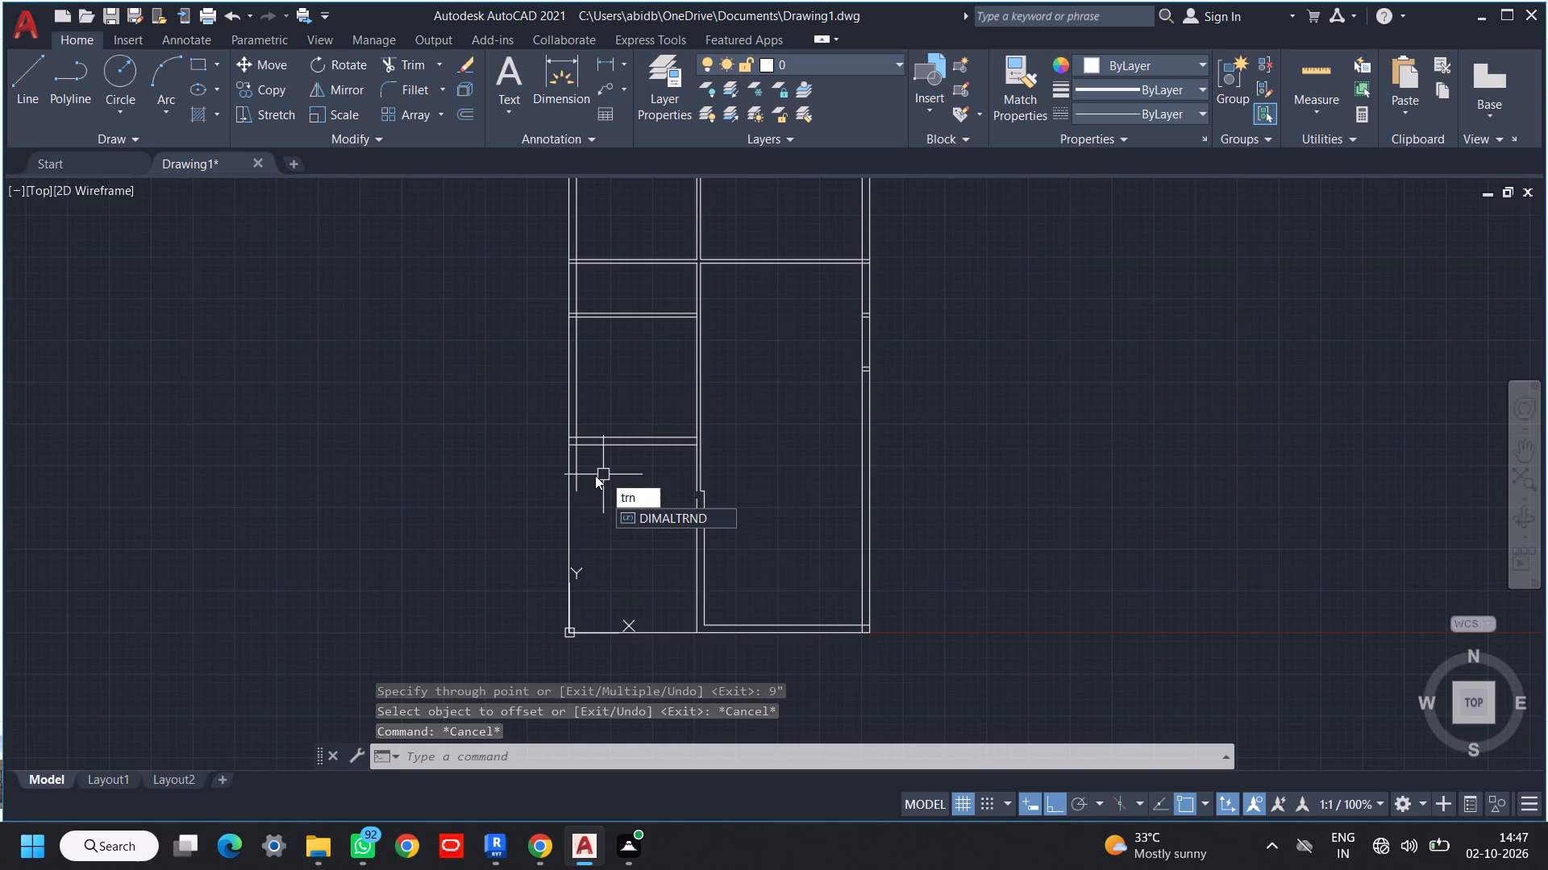
key(BackSpace)
key(space)
key(space)
scroll(594, 475, up, 3)
click(577, 421)
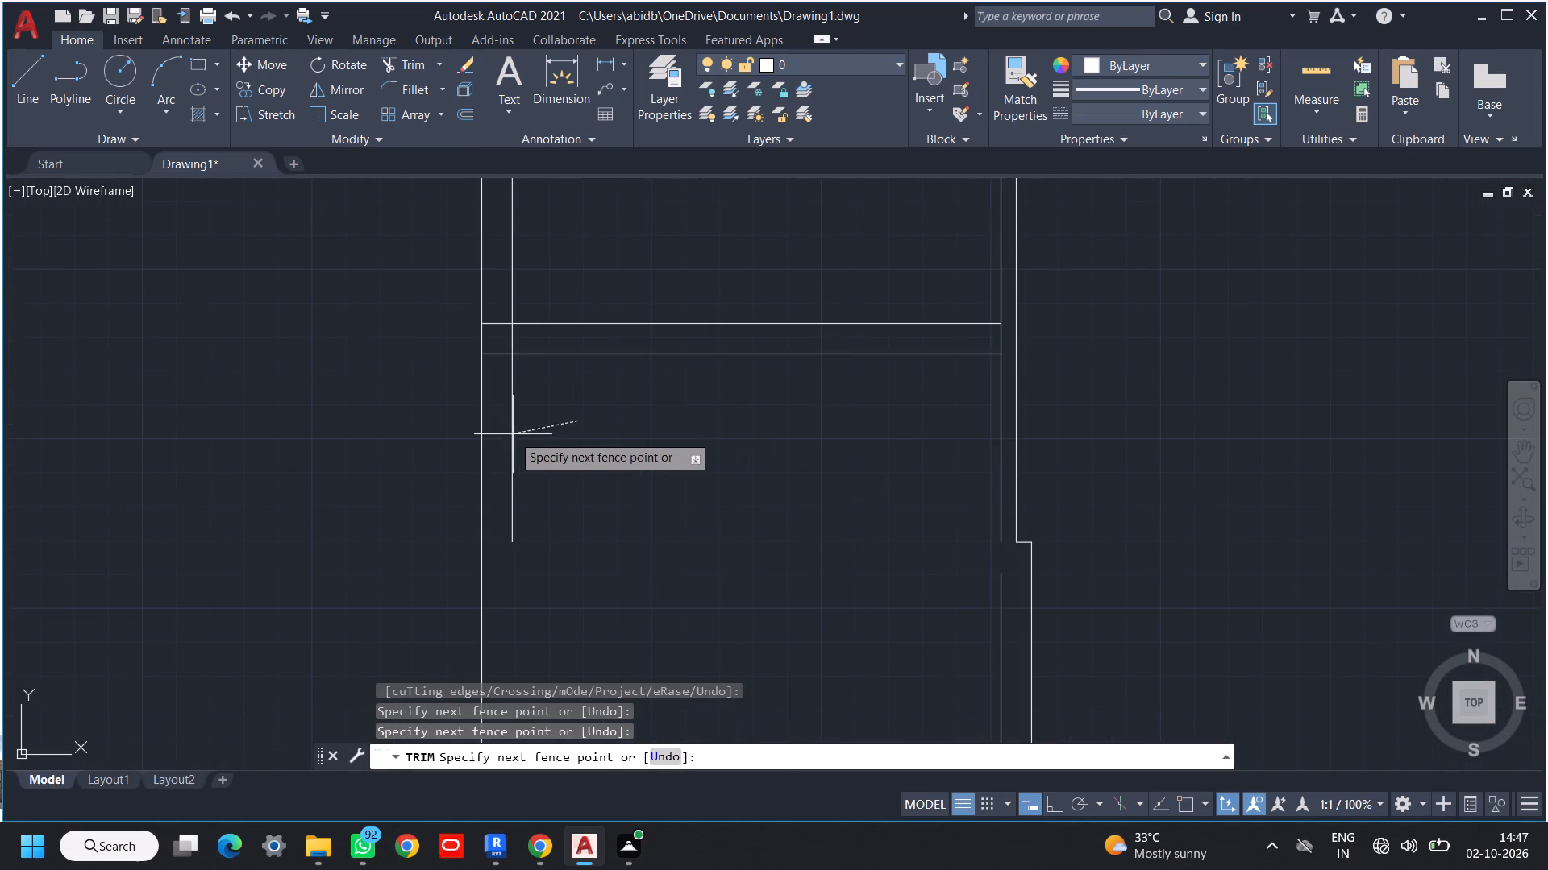
click(504, 429)
scroll(653, 442, down, 2)
middle_drag(711, 463, 619, 445)
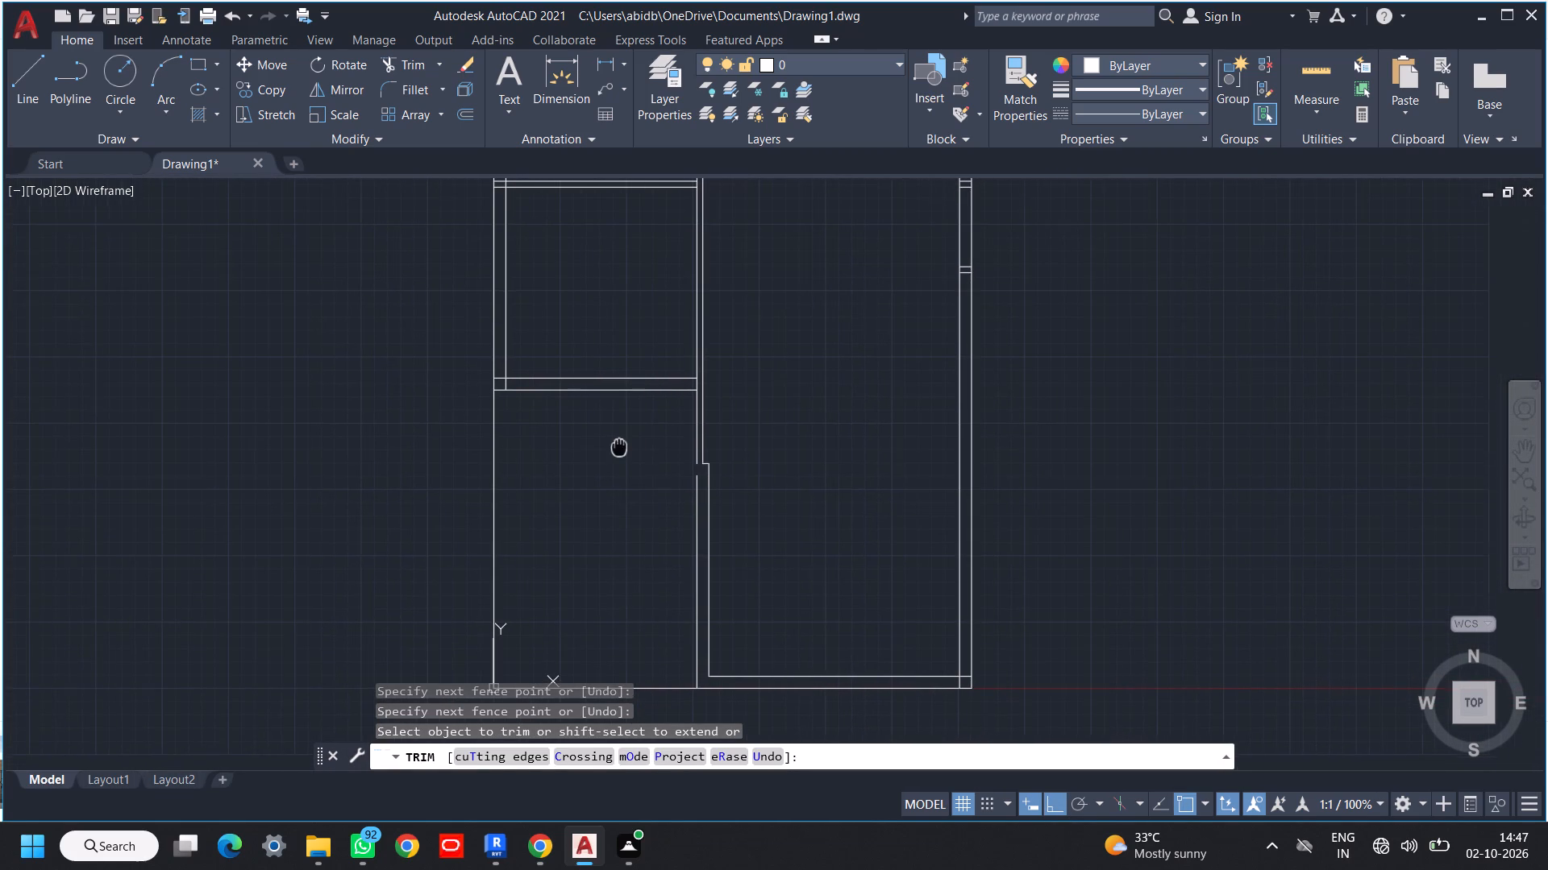
middle_drag(619, 445, 617, 445)
middle_drag(729, 455, 725, 476)
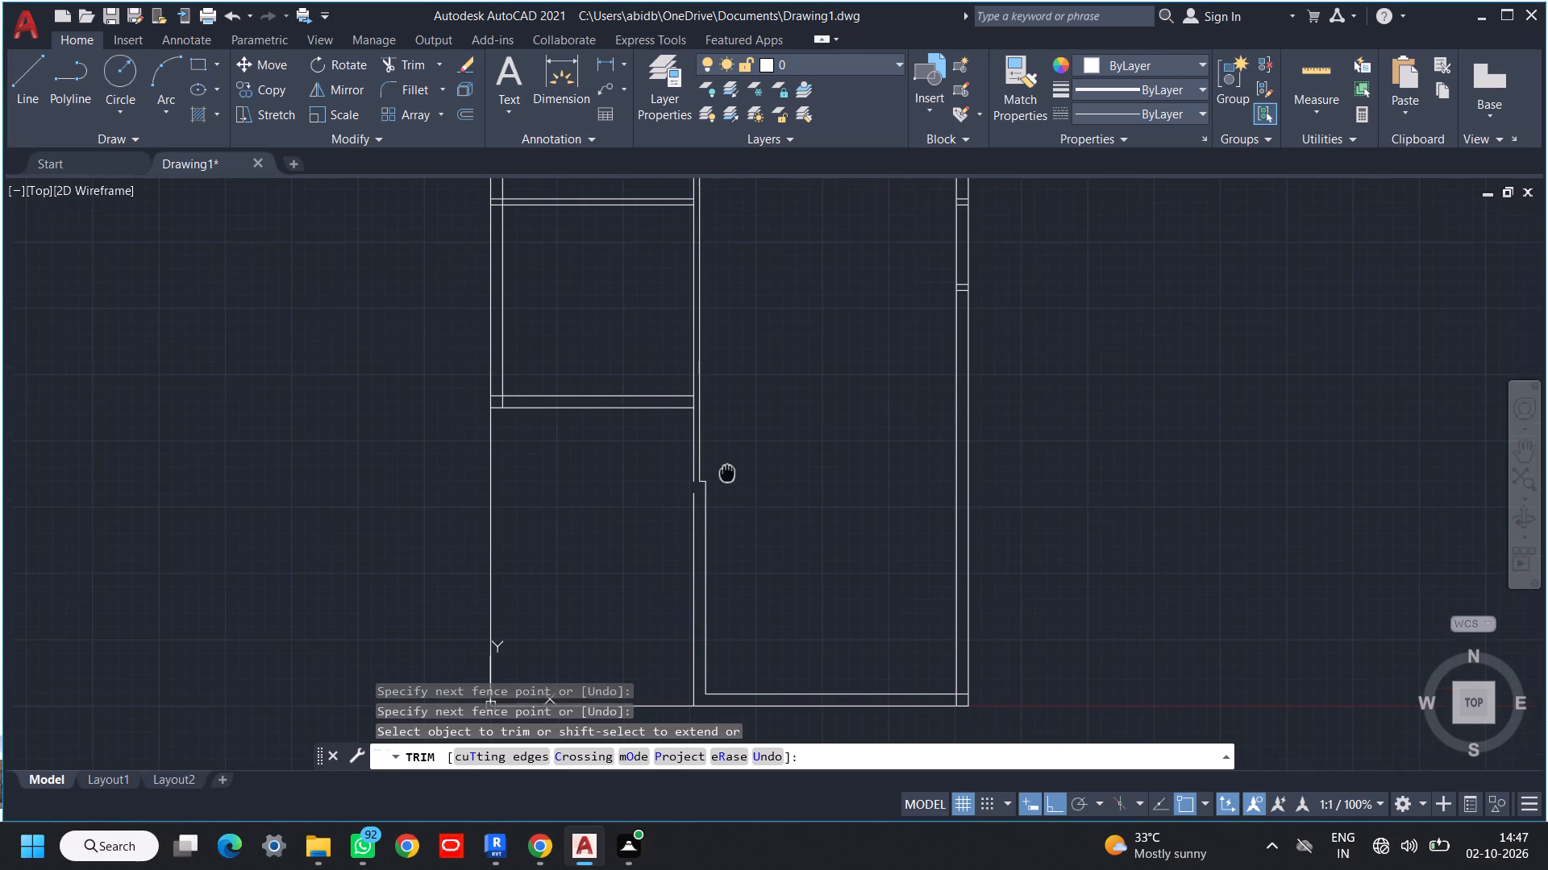
middle_drag(725, 476, 725, 477)
key(Escape)
key(Escape)
Offset the lower face of the left column's 9" cross wall 7' down.
key(o)
key(space)
key(space)
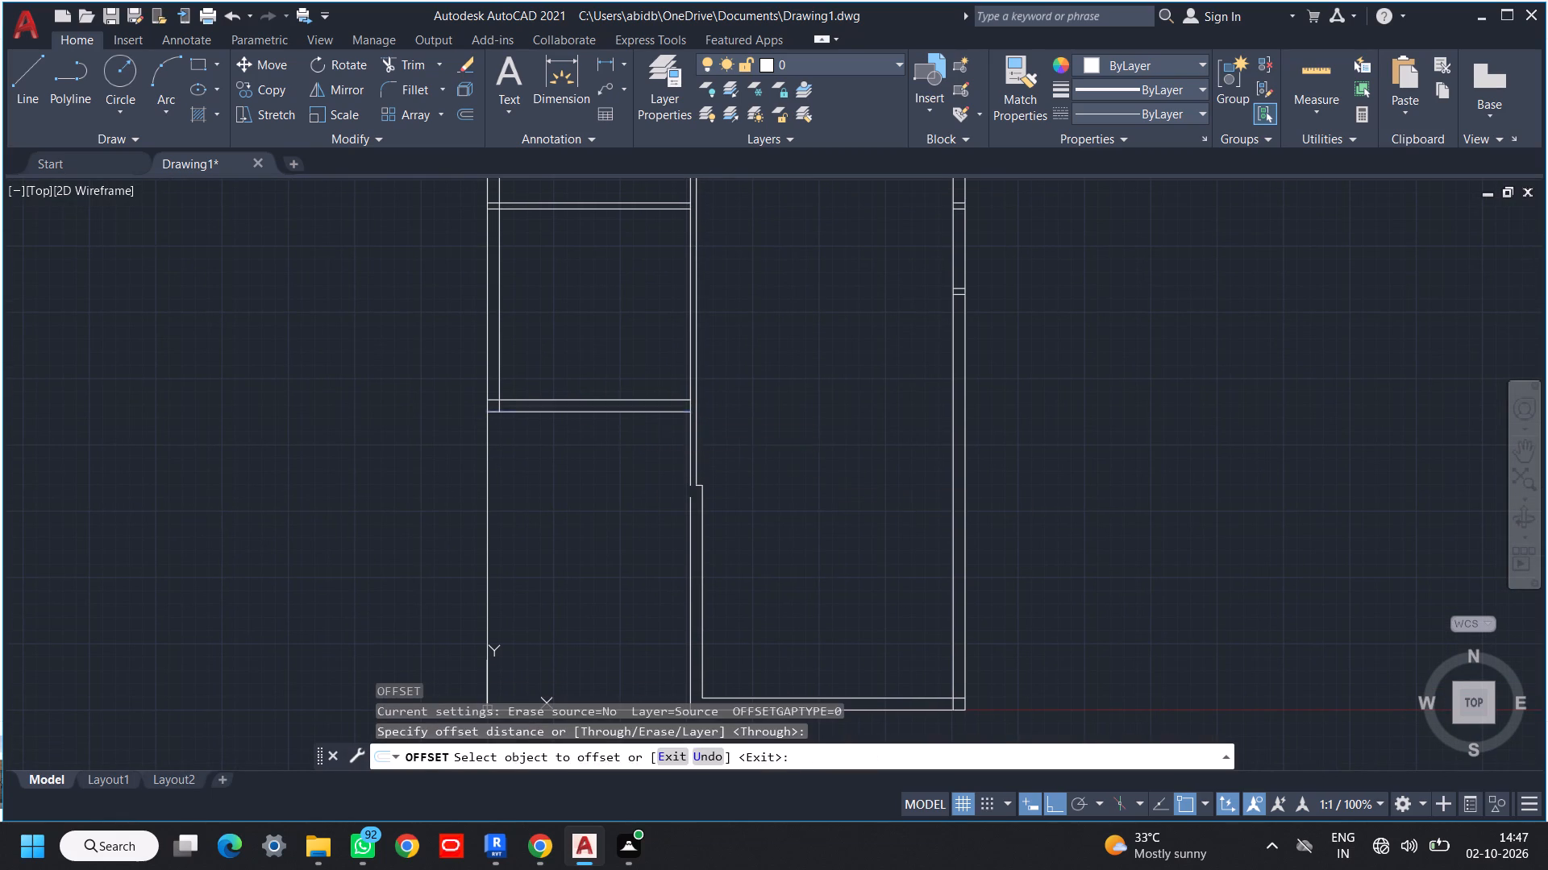
click(634, 412)
text(7')
key(Return)
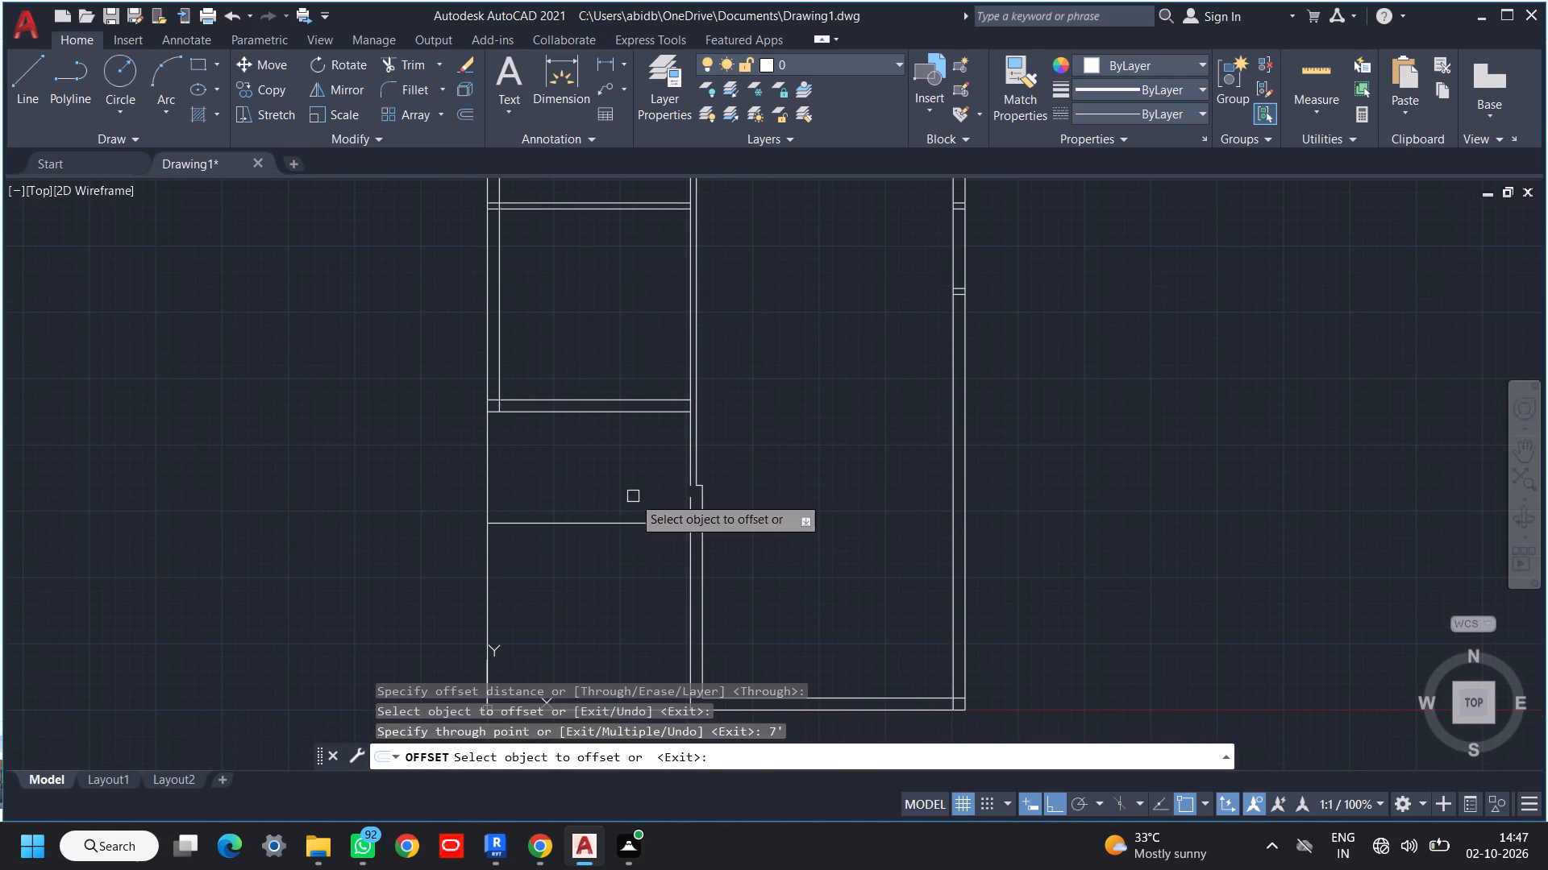
scroll(659, 554, down, 1)
middle_drag(659, 554, 645, 562)
key(Escape)
Extend the new 7' offset line across the plan to the right wall's inner face.
text(ex)
key(space)
key(space)
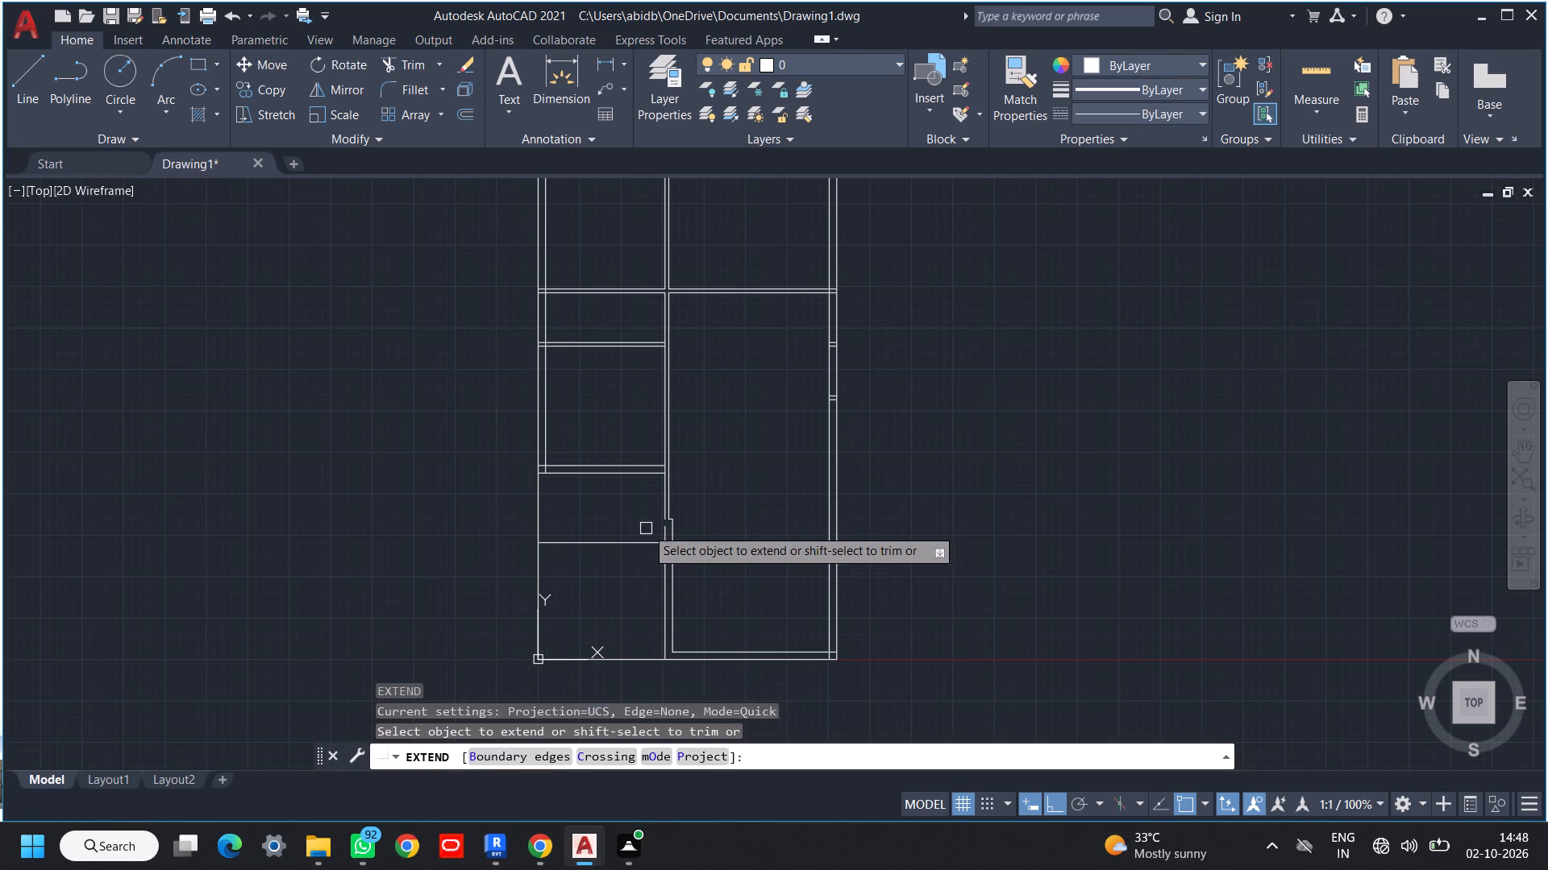
click(647, 520)
click(637, 561)
click(656, 512)
click(647, 587)
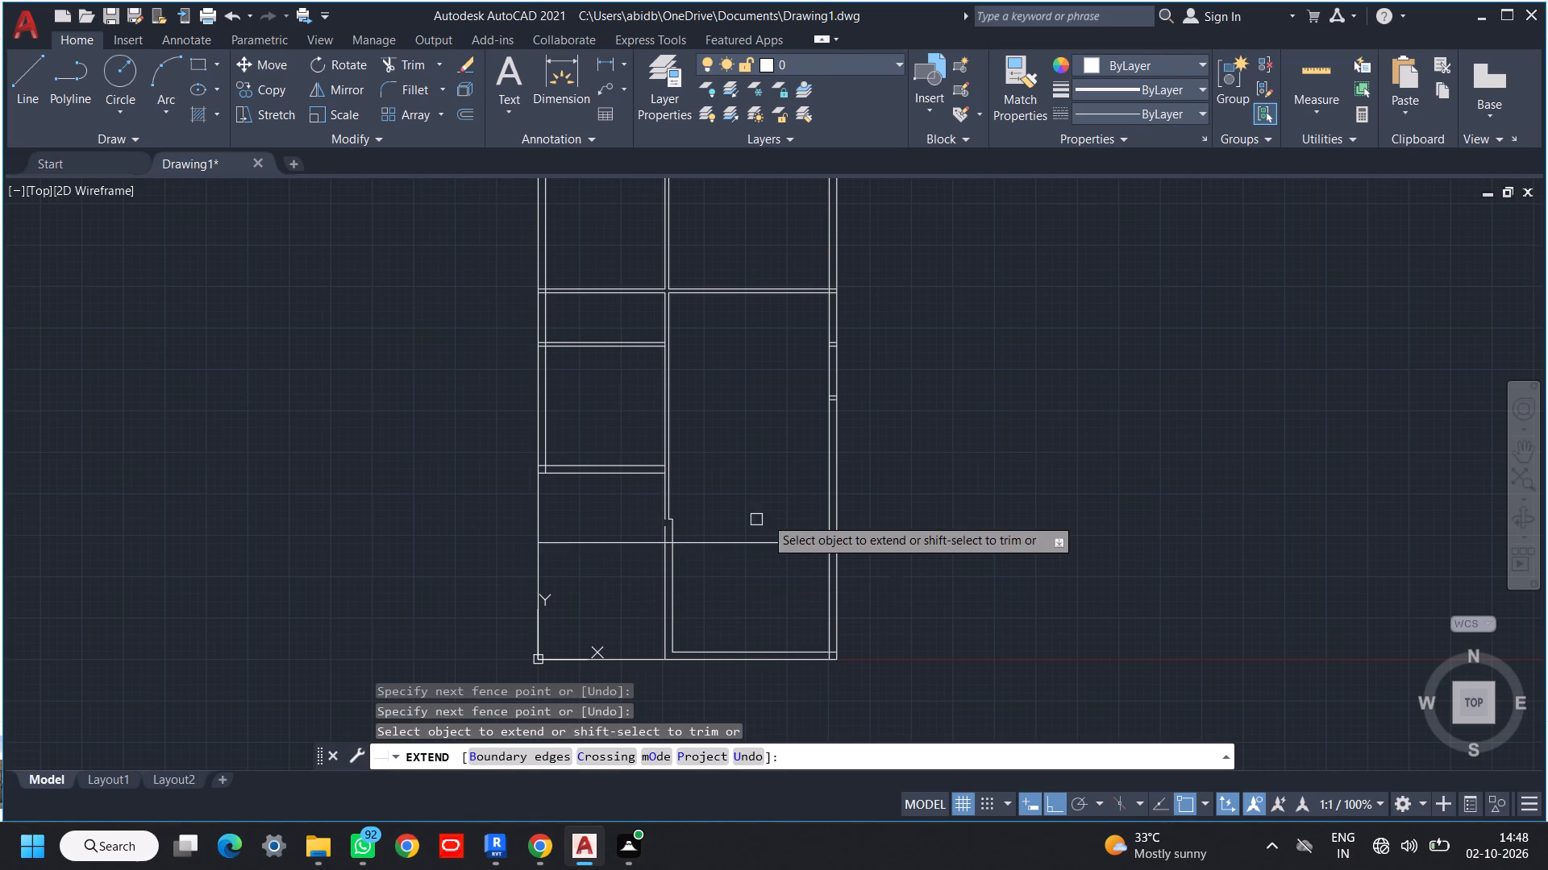
key(Escape)
Offset the extended line 9" up to form the new front wall.
key(o)
key(space)
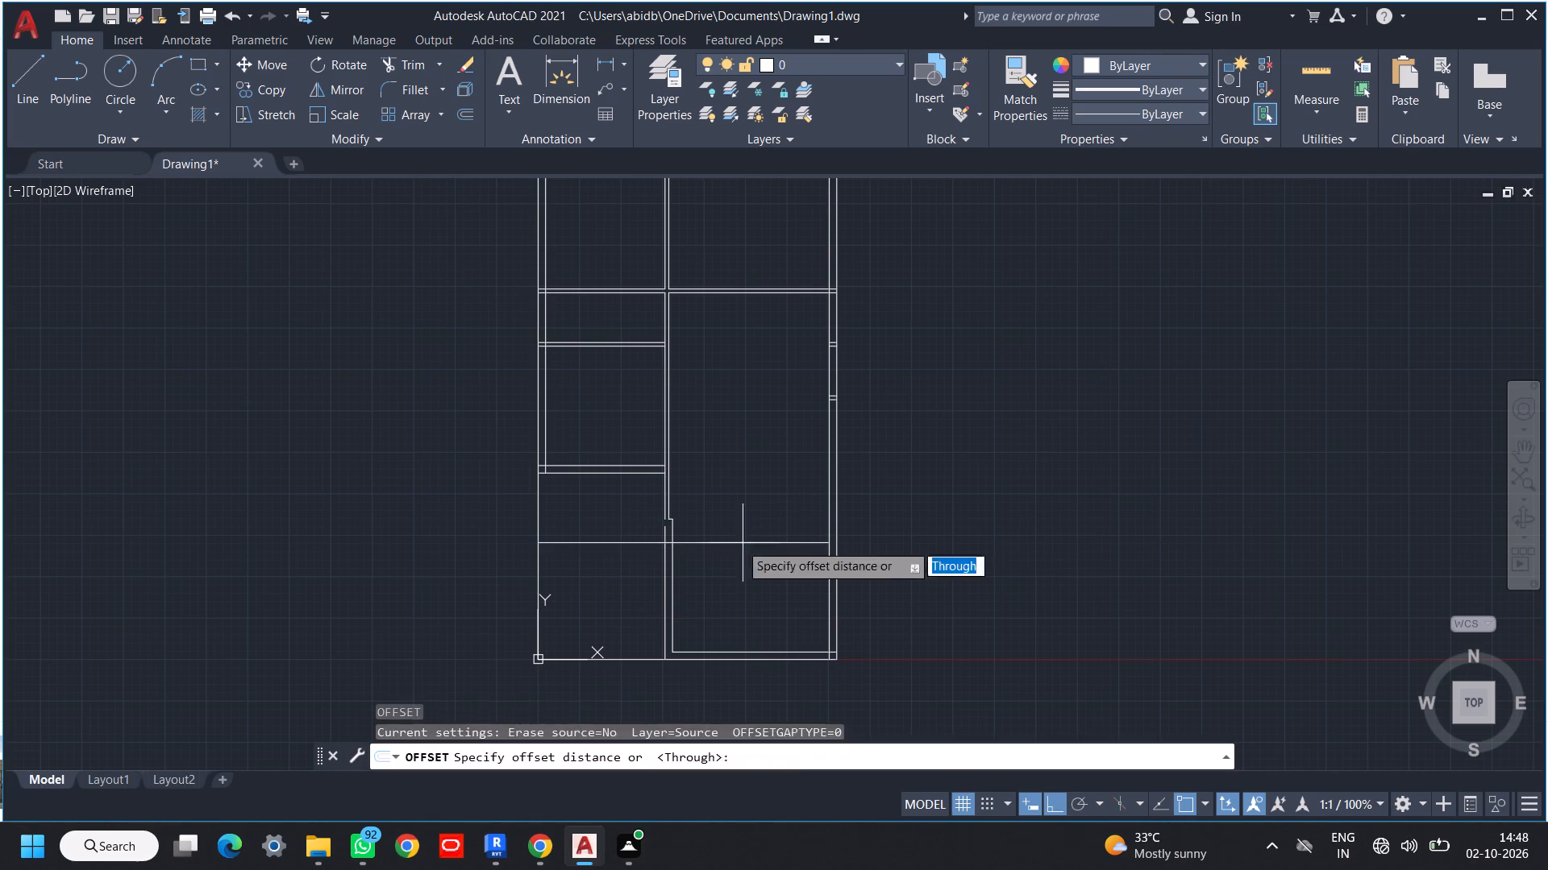
key(space)
click(629, 543)
text(9")
key(Return)
key(Escape)
Trim all the vertical wall lines that run below the new front wall.
text(tr)
key(space)
key(space)
click(930, 584)
click(469, 602)
Remove the leftover pieces of the old bottom wall beneath the new front wall with Trim.
click(852, 622)
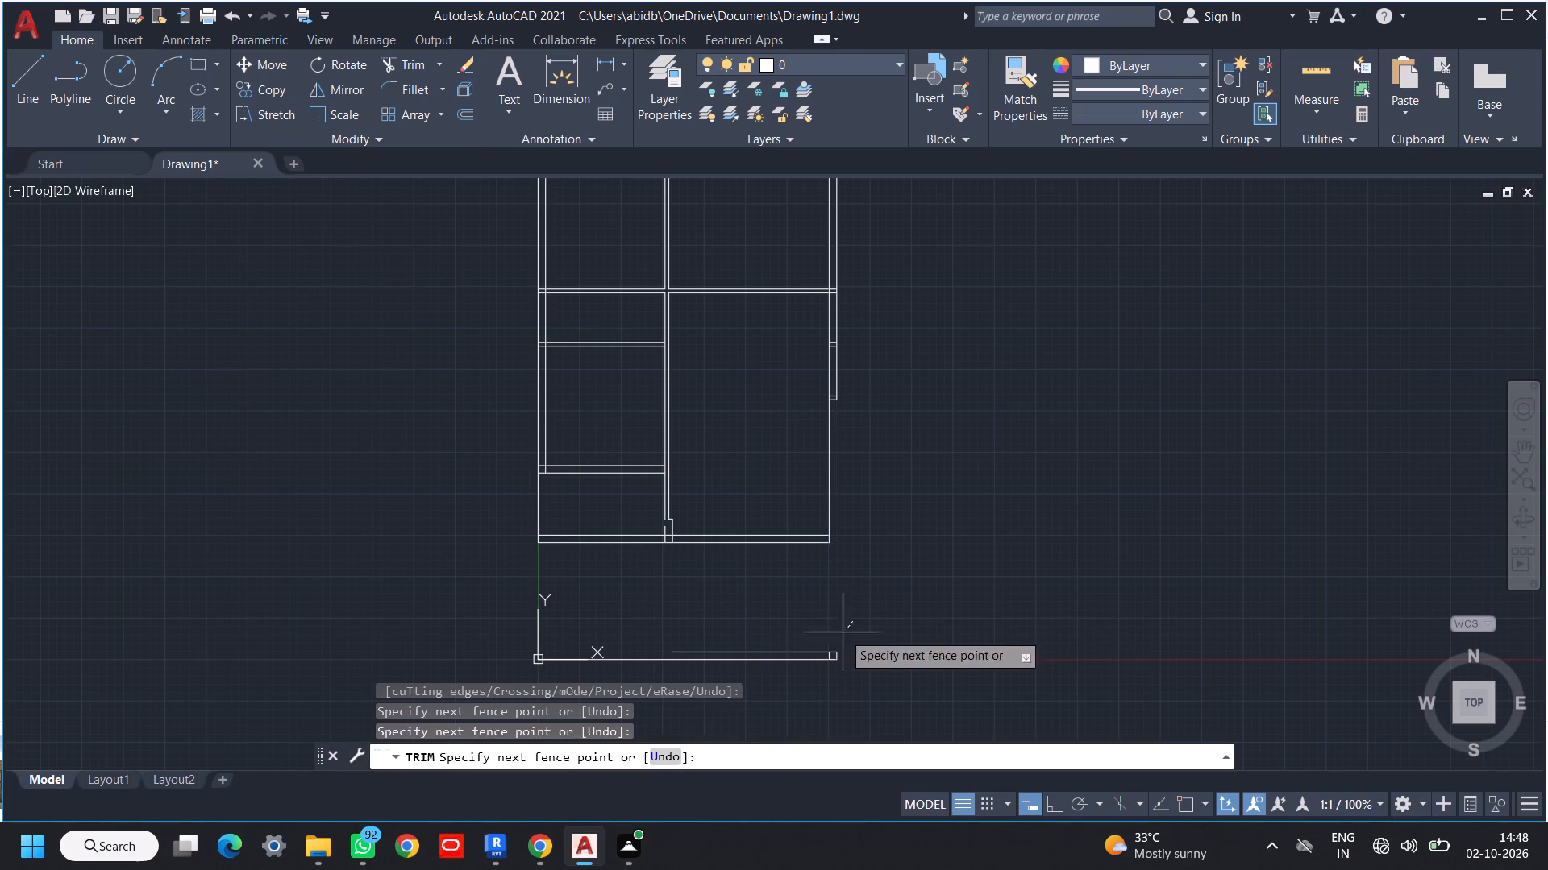
click(693, 669)
click(868, 641)
click(814, 660)
scroll(841, 657, up, 4)
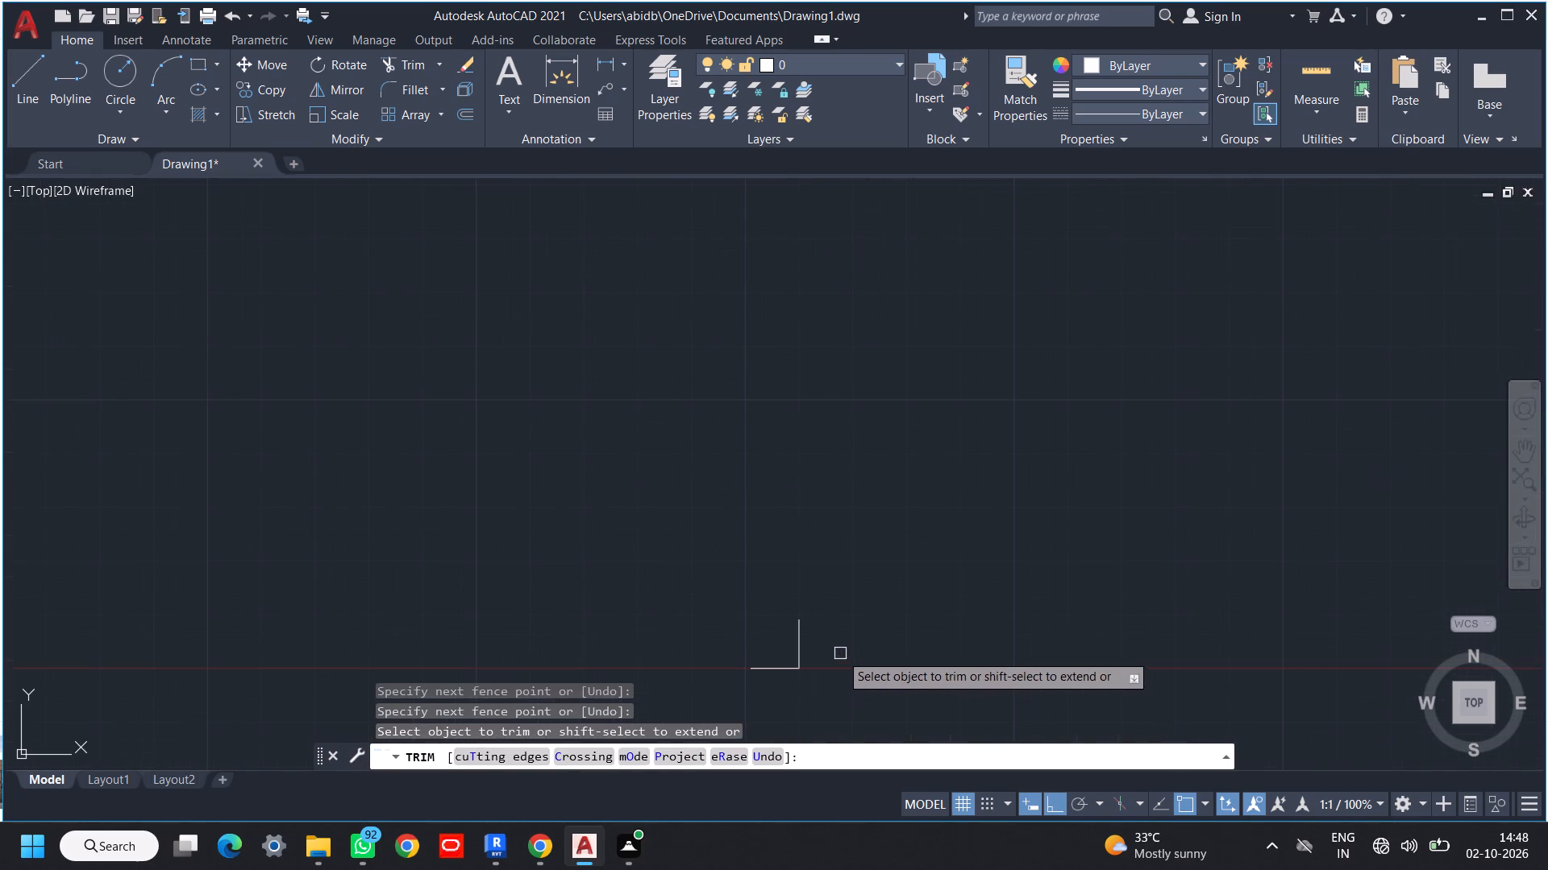
click(838, 634)
click(772, 684)
scroll(776, 677, down, 4)
middle_drag(790, 657, 987, 553)
drag(736, 524, 727, 532)
click(600, 553)
drag(699, 552, 697, 561)
click(679, 609)
click(718, 555)
click(677, 577)
scroll(750, 560, down, 1)
middle_drag(751, 562, 704, 591)
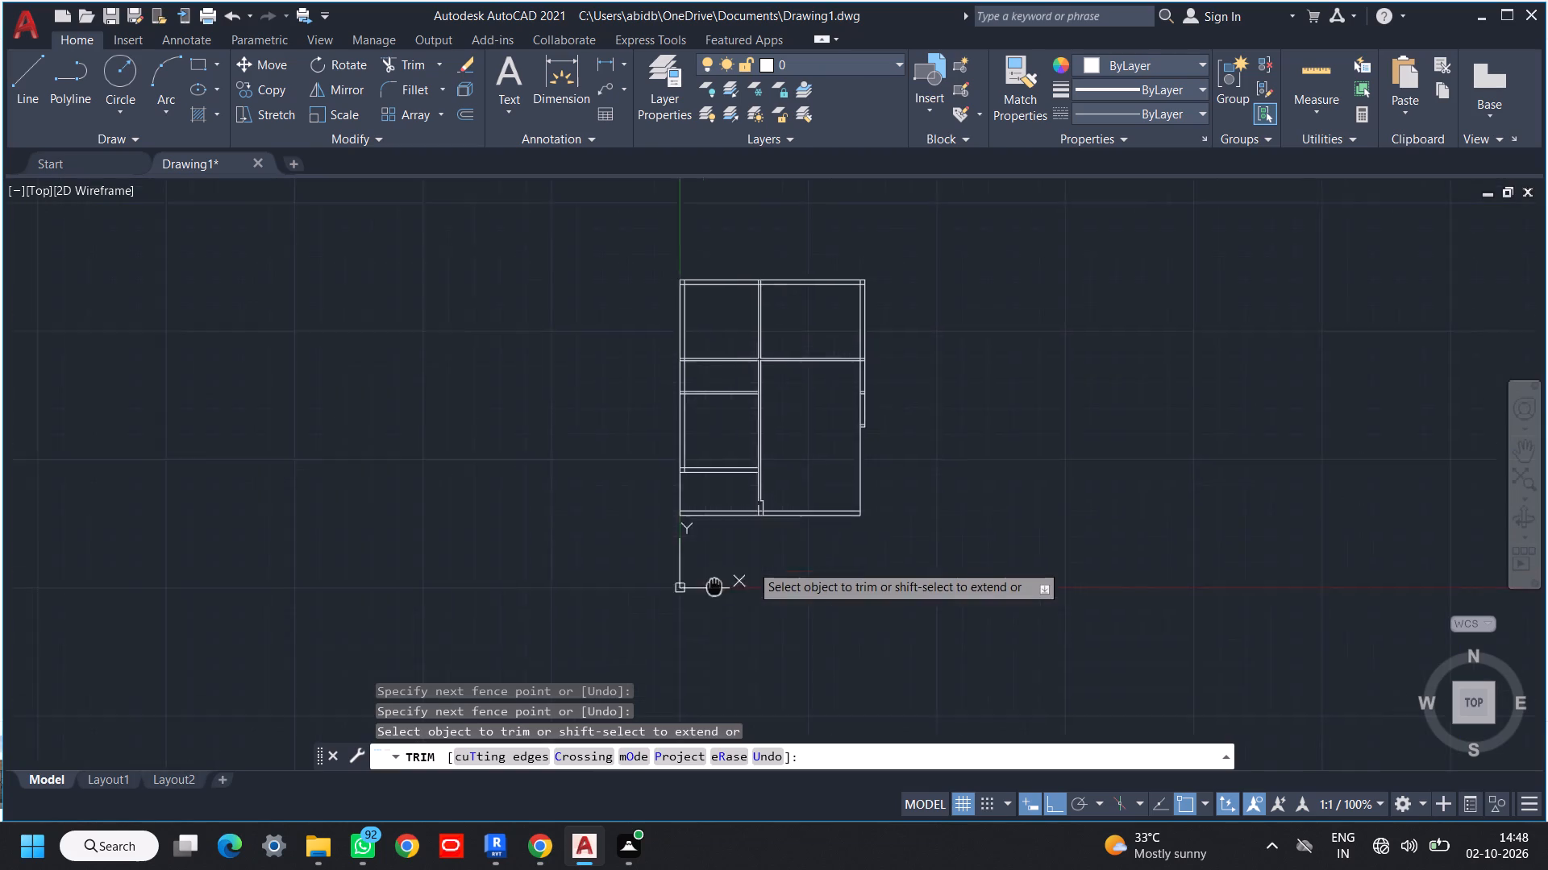
middle_drag(704, 591, 652, 619)
middle_drag(824, 578, 854, 547)
key(Escape)
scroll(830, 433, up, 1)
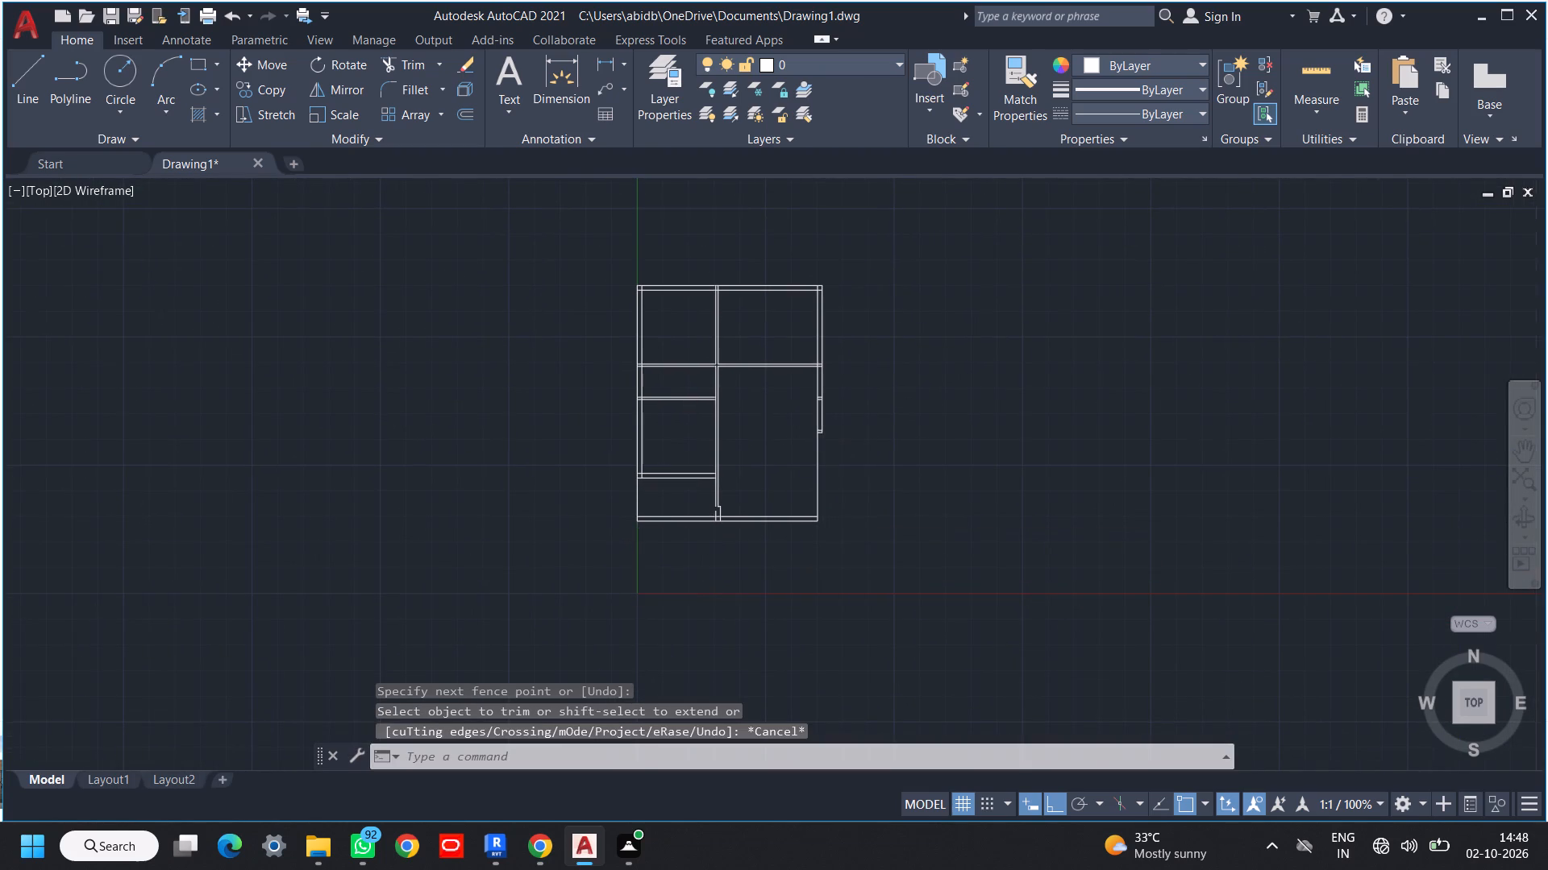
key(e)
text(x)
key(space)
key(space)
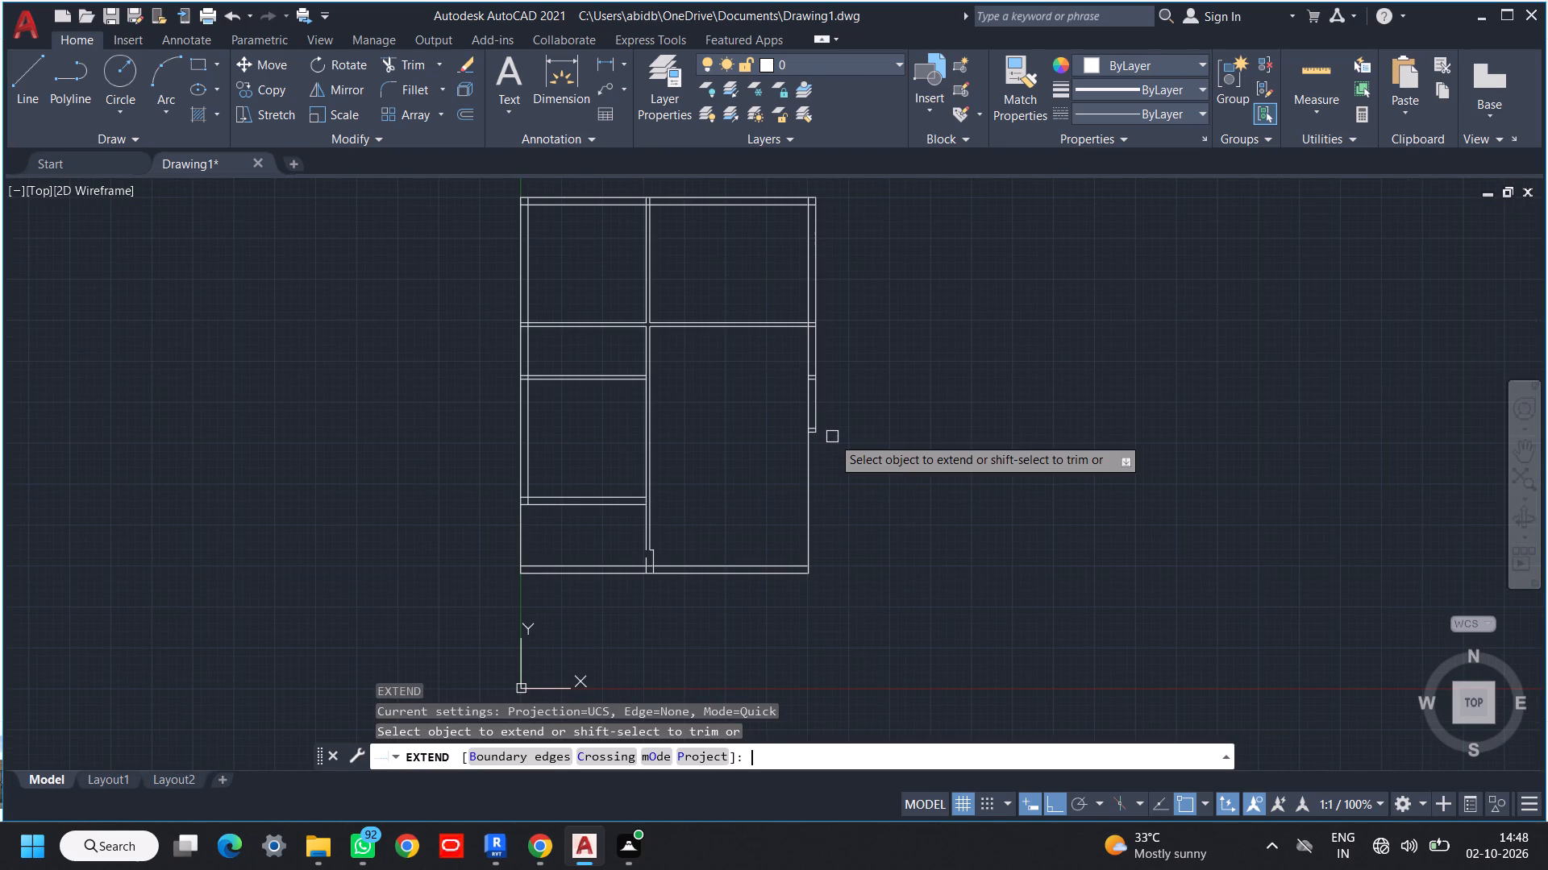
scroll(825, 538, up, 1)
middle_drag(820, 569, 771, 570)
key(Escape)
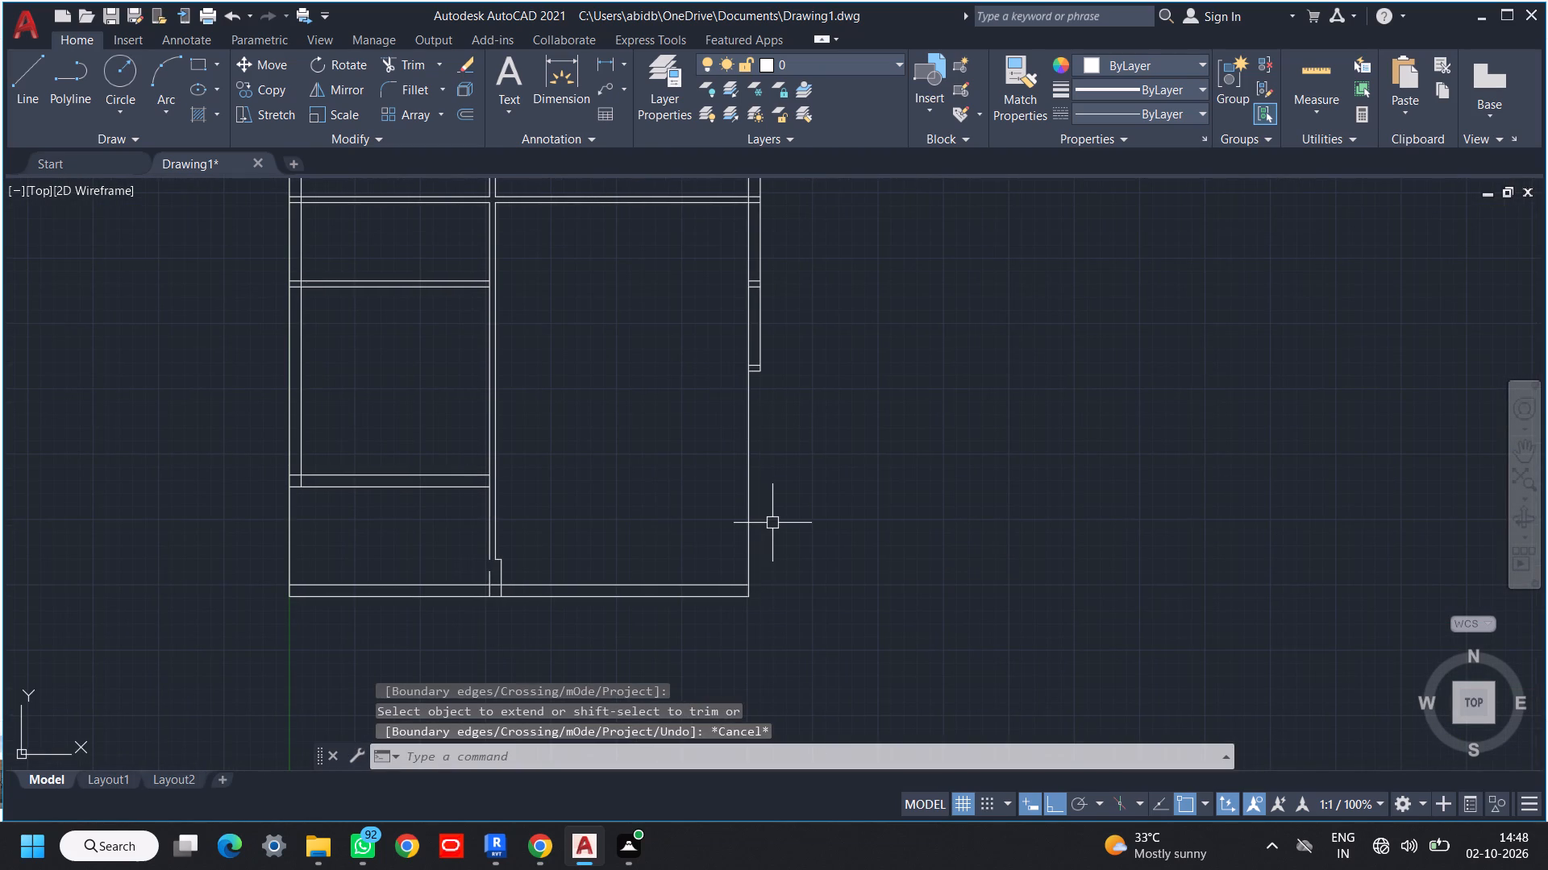
Offset the right wall's inner line out to the existing outer face, restoring the outer line down to the front wall.
text(o)
key(space)
key(space)
click(746, 483)
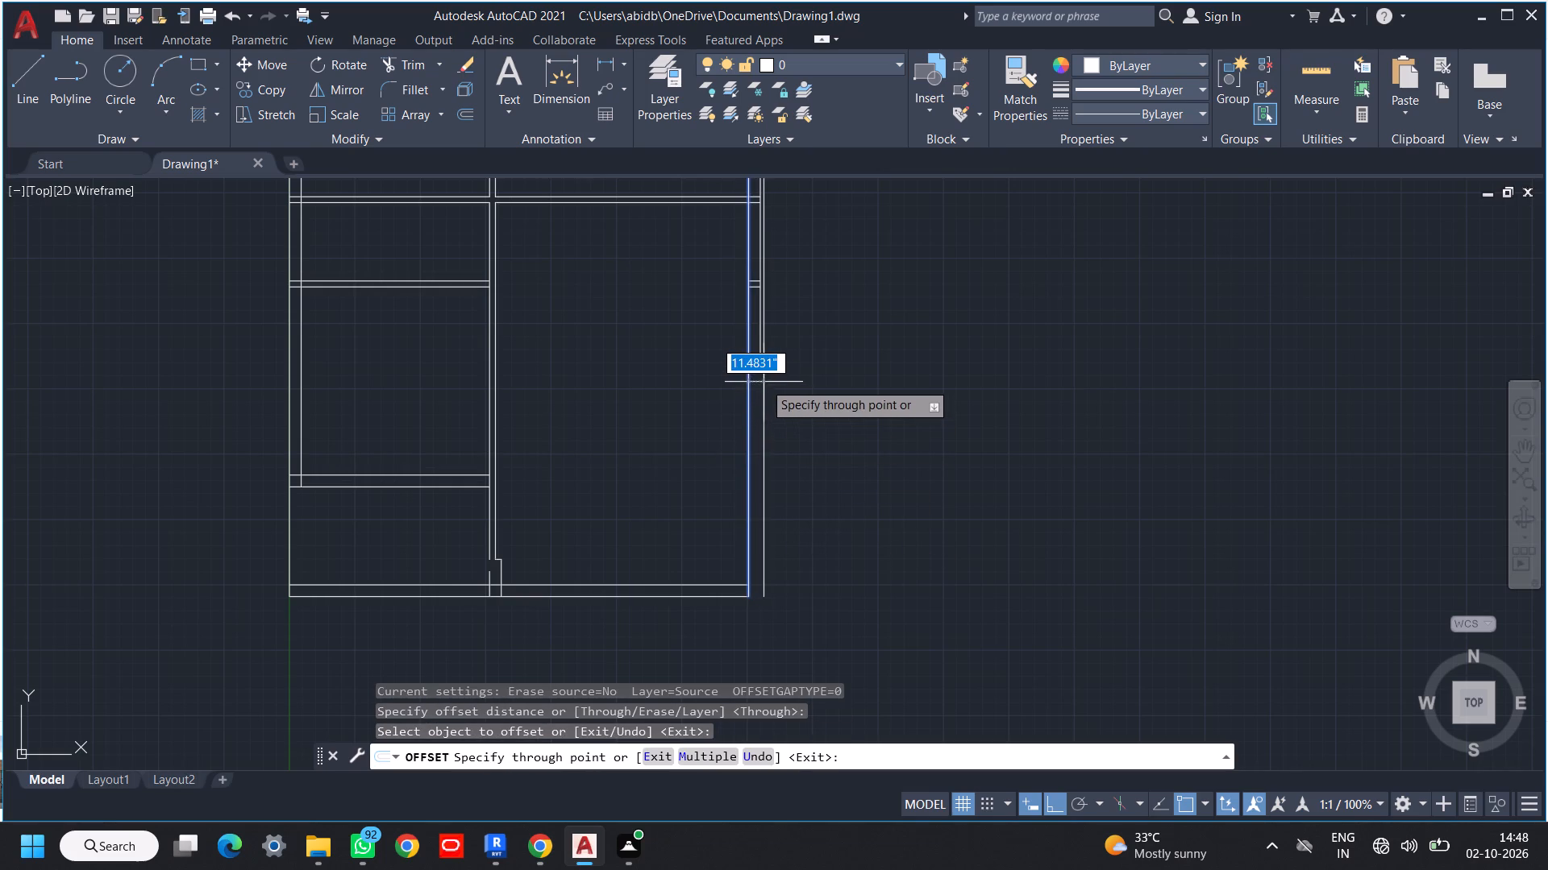
click(762, 376)
middle_drag(783, 566, 788, 511)
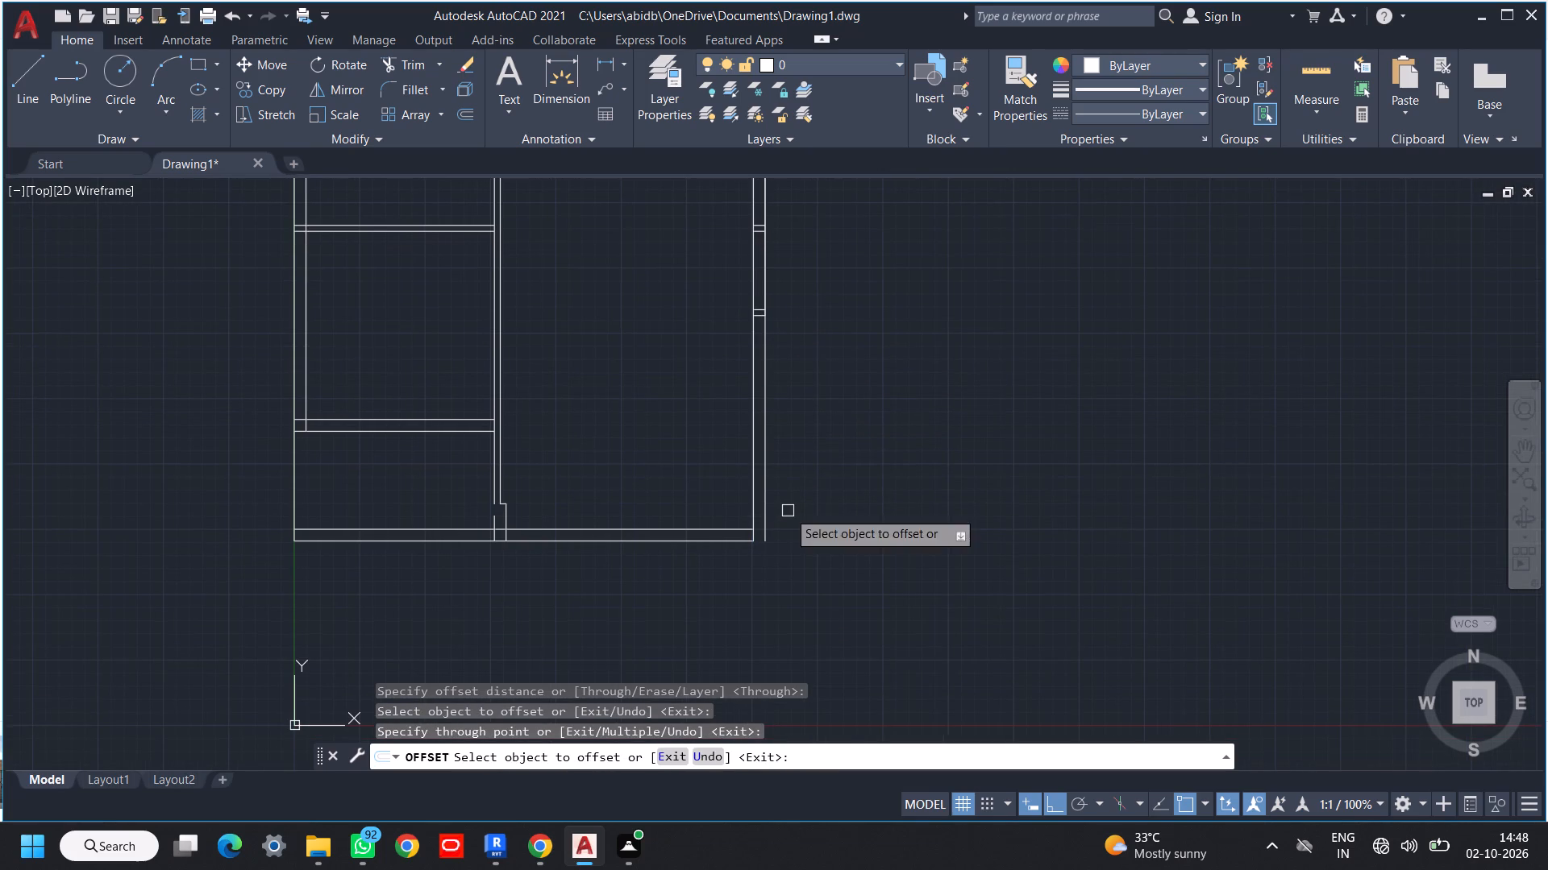
key(Escape)
Extend both front wall lines to the right wall's outer line.
text(es)
key(Escape)
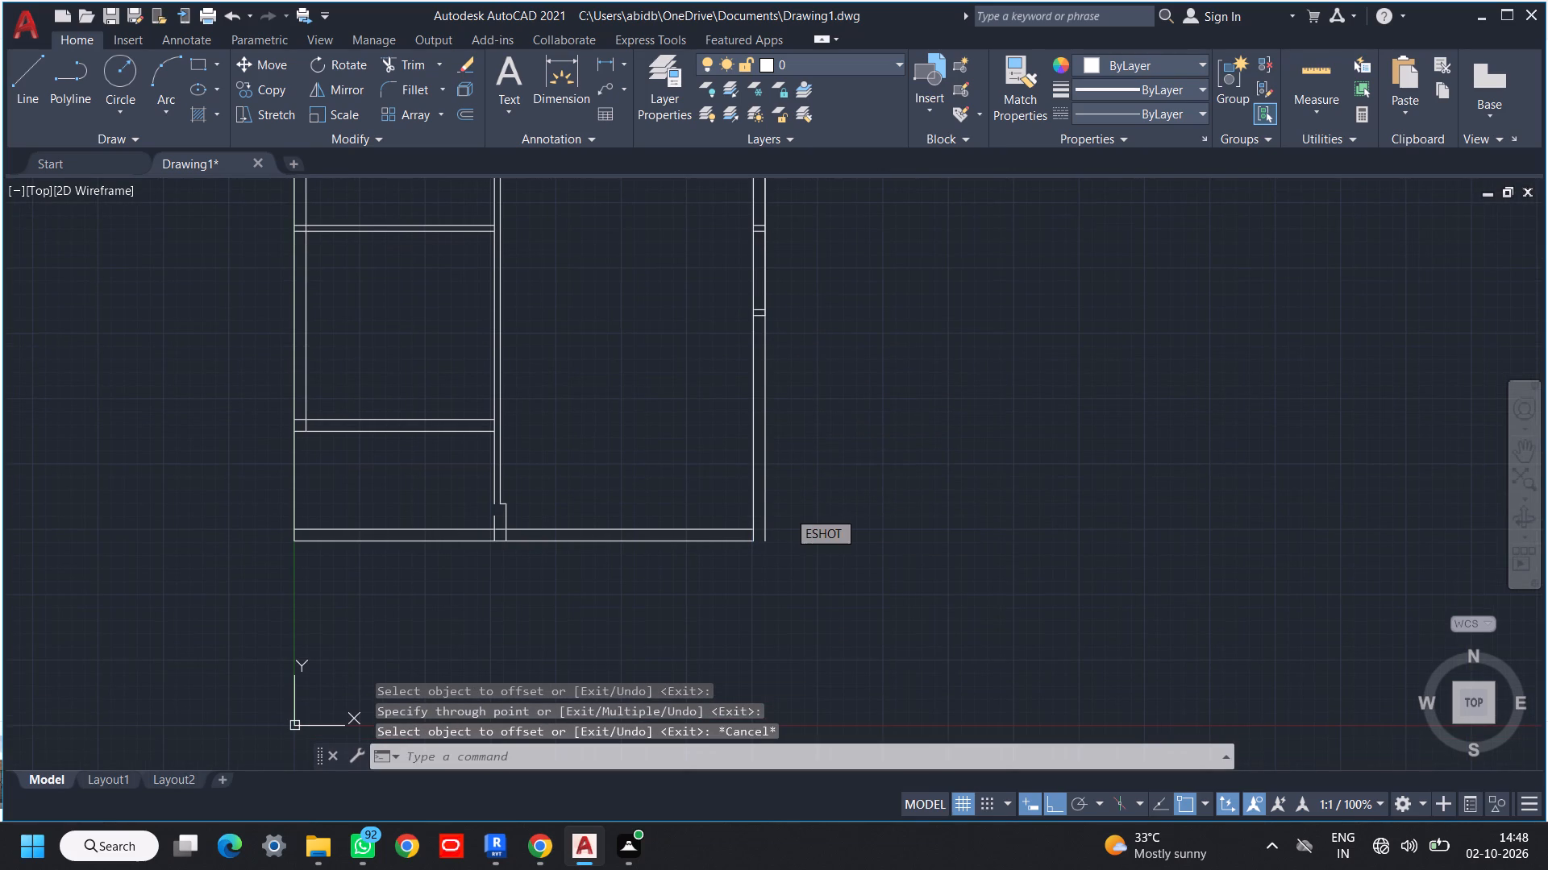
text(ex)
key(space)
key(space)
click(700, 474)
click(700, 580)
middle_drag(733, 565, 734, 575)
key(Escape)
key(Escape)
Trim the overlapping inner lines where the front wall meets the right wall.
text(tr)
key(space)
key(space)
scroll(757, 553, up, 4)
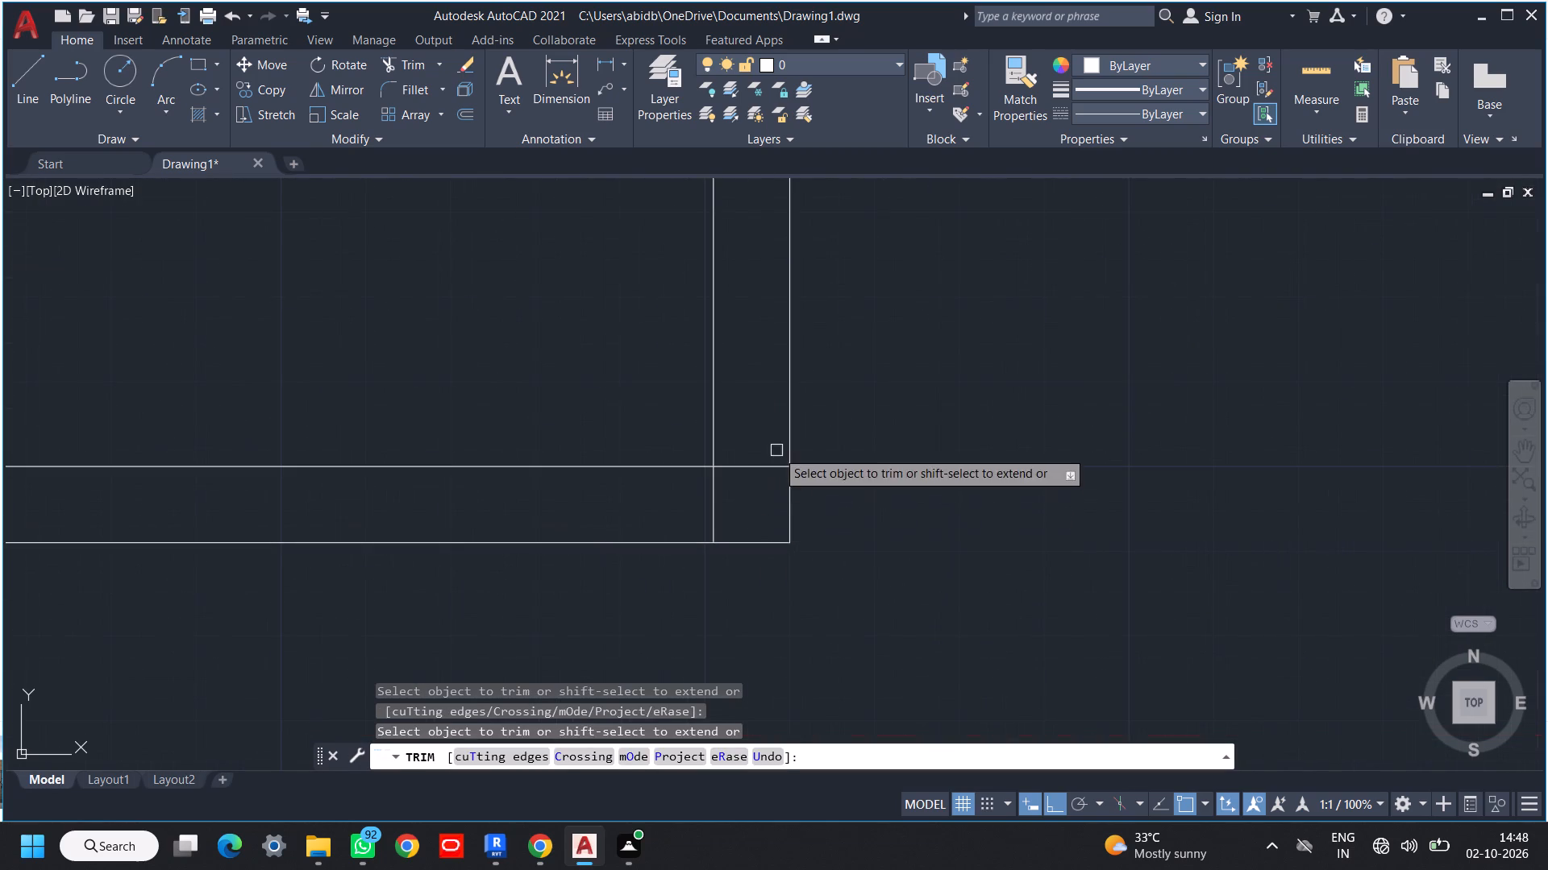
click(777, 449)
click(690, 504)
Trim away both front wall lines between the left outer wall and the middle wall.
scroll(680, 467, down, 4)
middle_drag(680, 467, 791, 575)
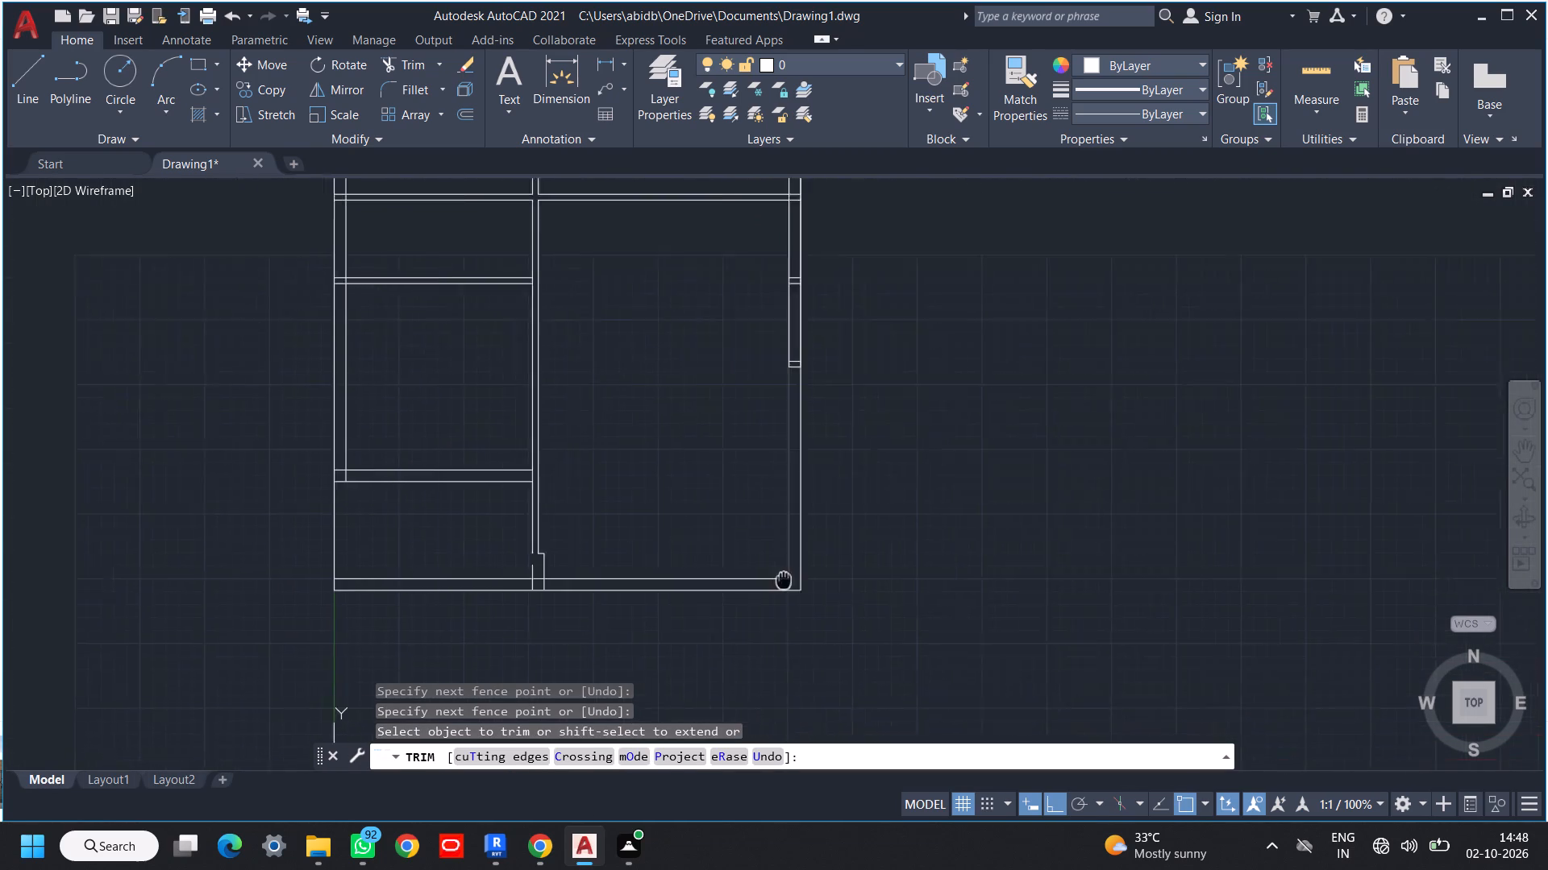
middle_drag(791, 575, 855, 546)
scroll(572, 565, up, 2)
click(527, 482)
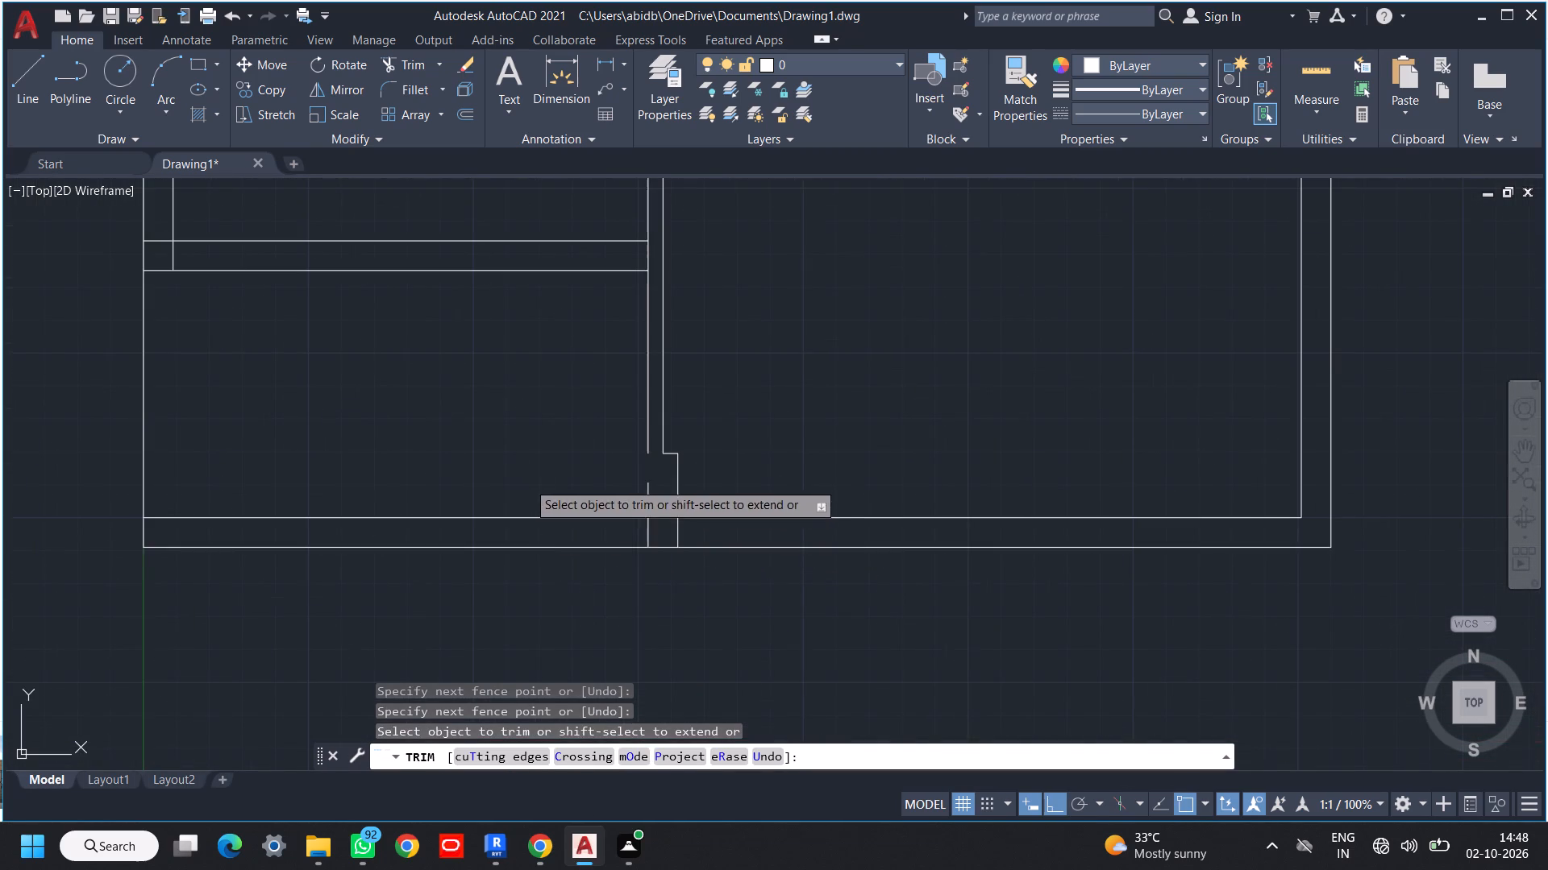
click(497, 569)
scroll(497, 569, down, 1)
middle_drag(499, 569, 526, 574)
key(Escape)
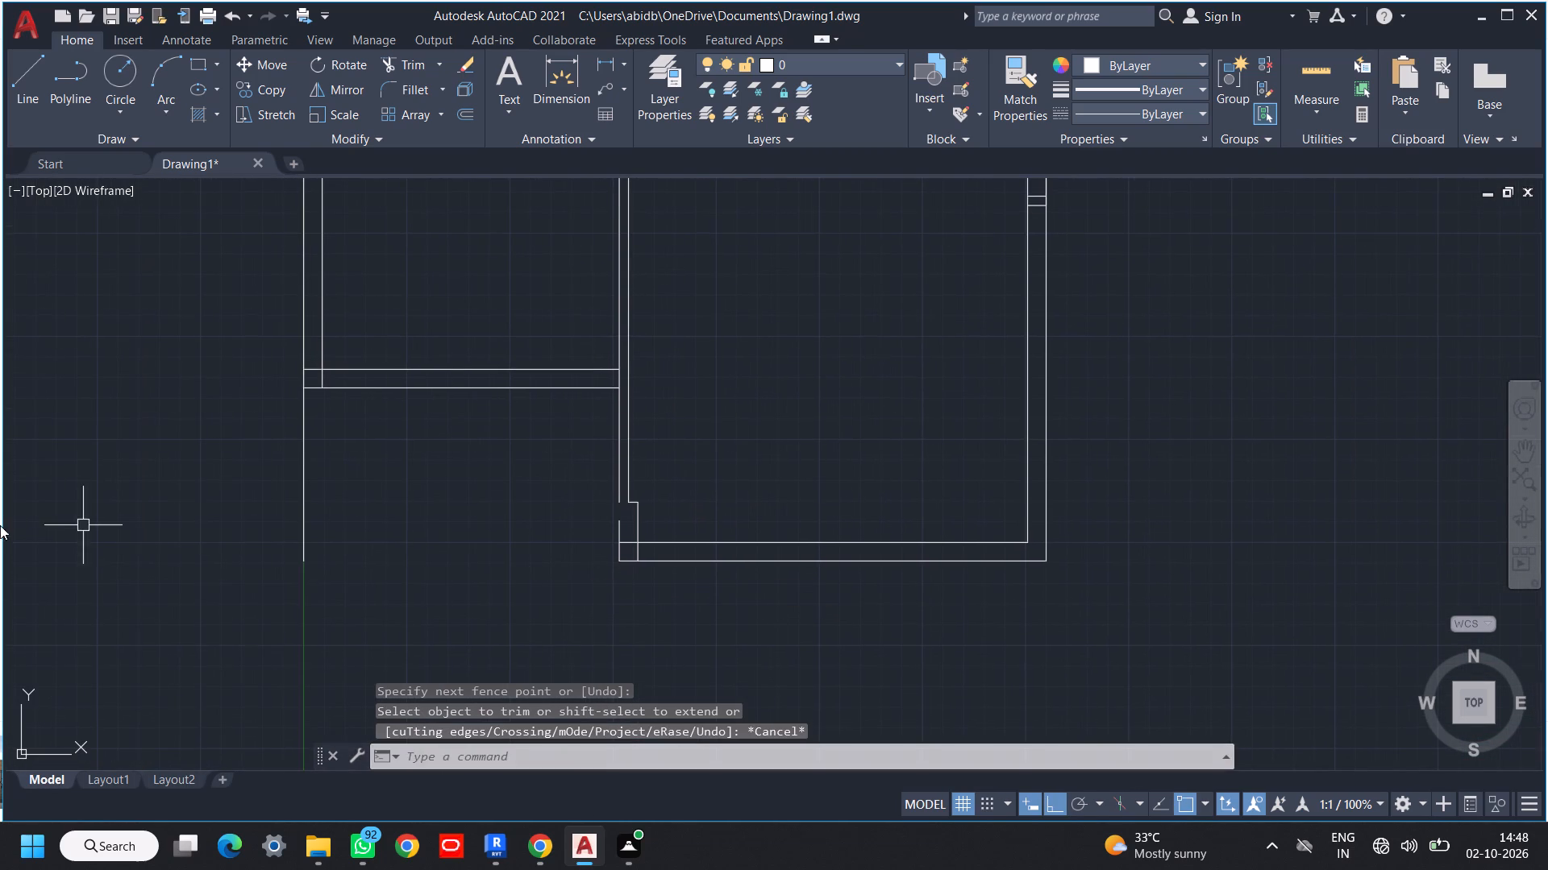
Draw a line from the left outer wall's lower end to the front wall's outer corner at the middle wall.
key(l)
key(space)
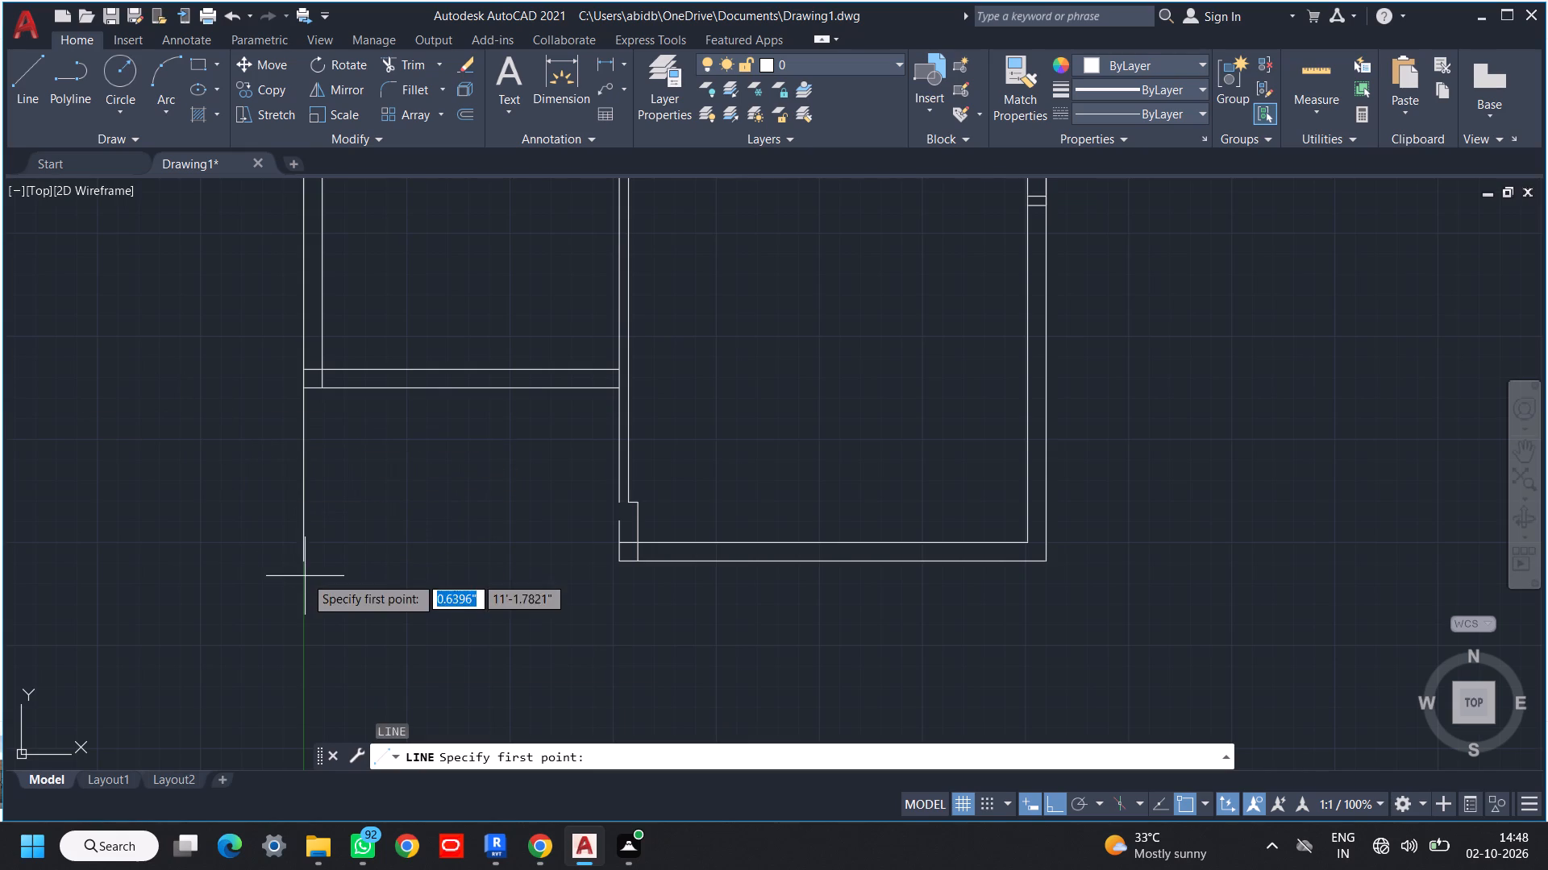
click(306, 566)
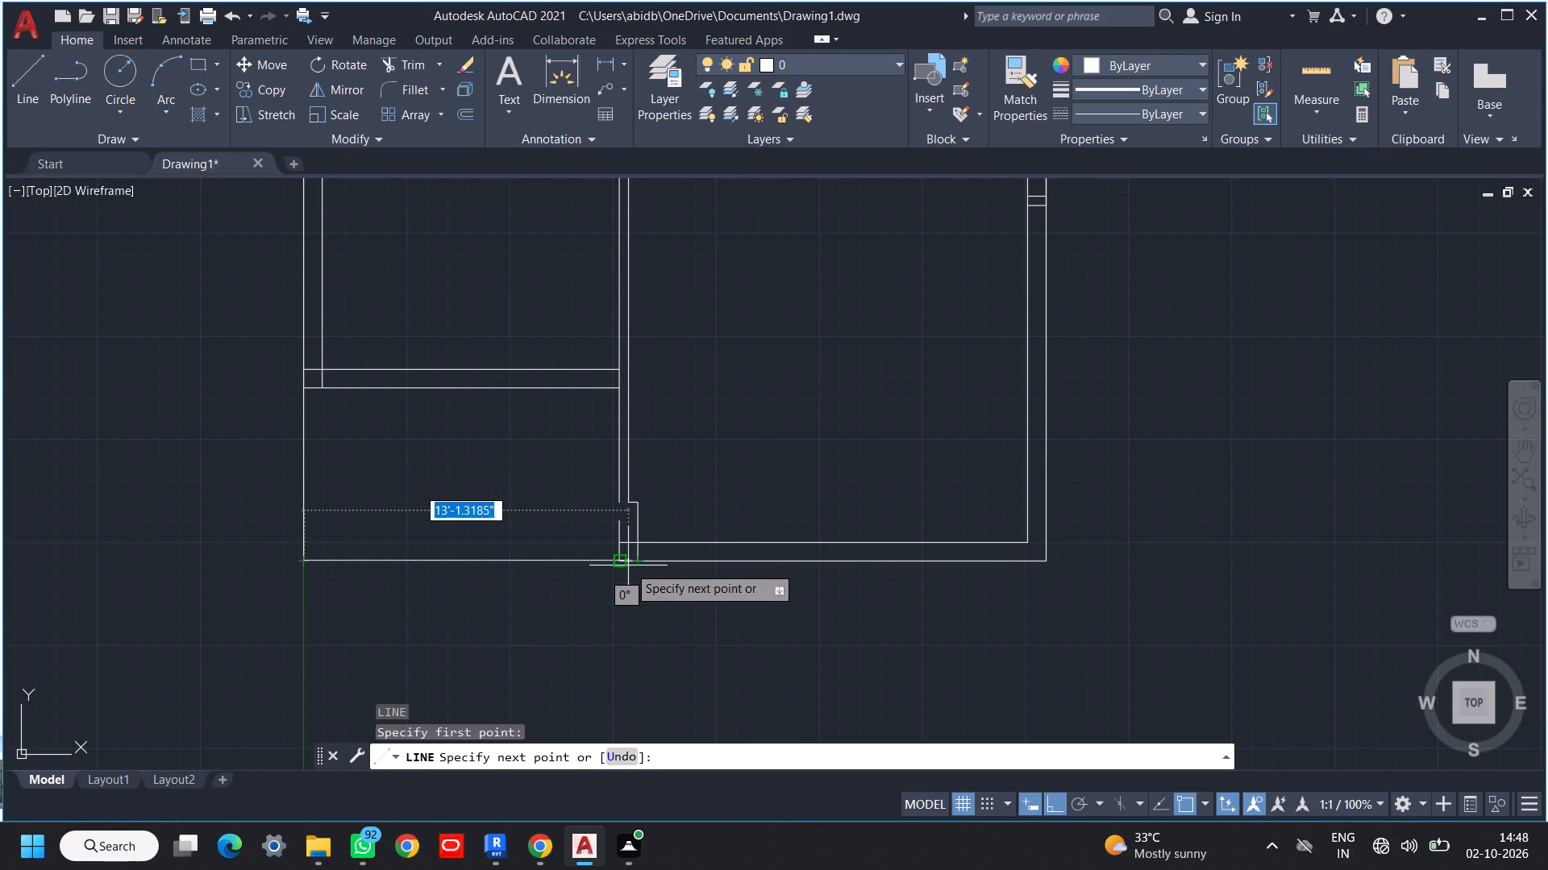
click(619, 558)
key(Escape)
Offset the middle wall's left line 9" toward the large room.
middle_drag(614, 580, 599, 565)
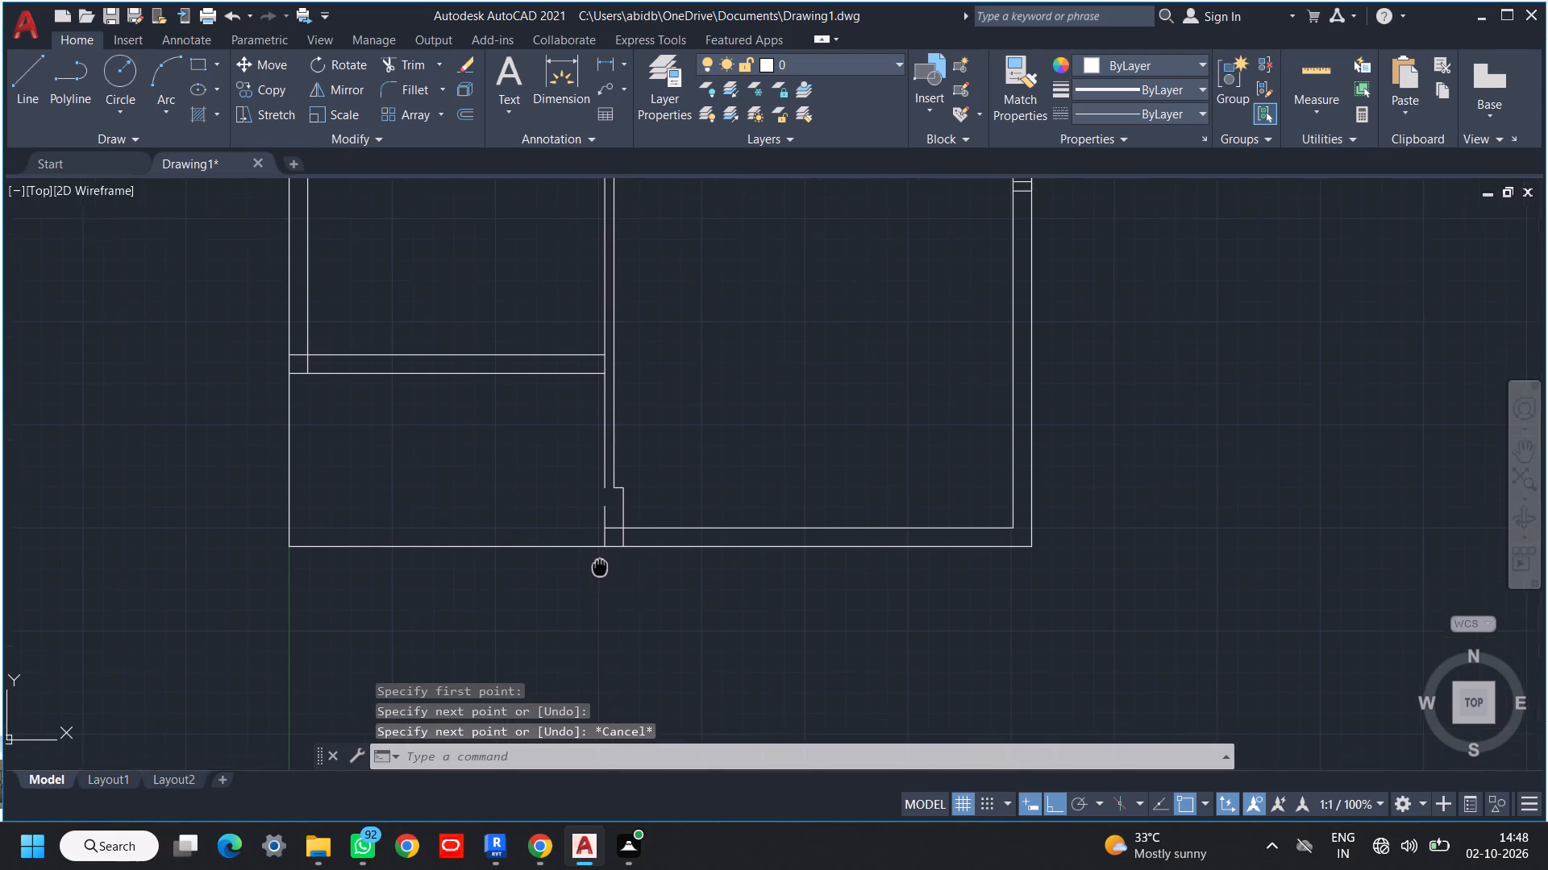
middle_drag(599, 565, 597, 546)
scroll(601, 528, up, 2)
middle_drag(651, 541, 696, 626)
scroll(695, 623, down, 2)
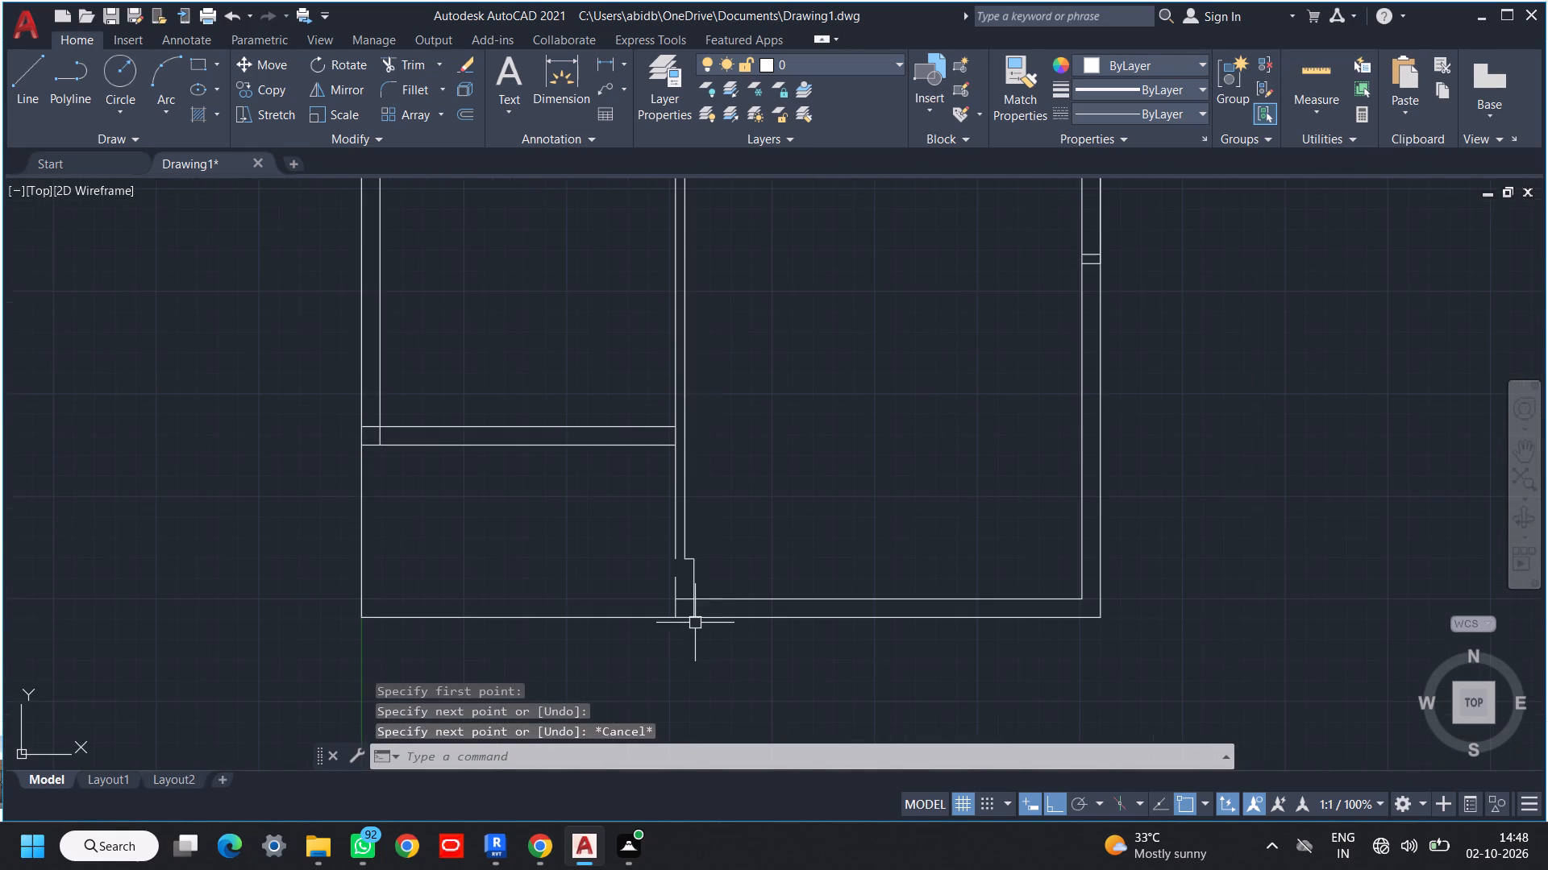
middle_drag(707, 551, 714, 576)
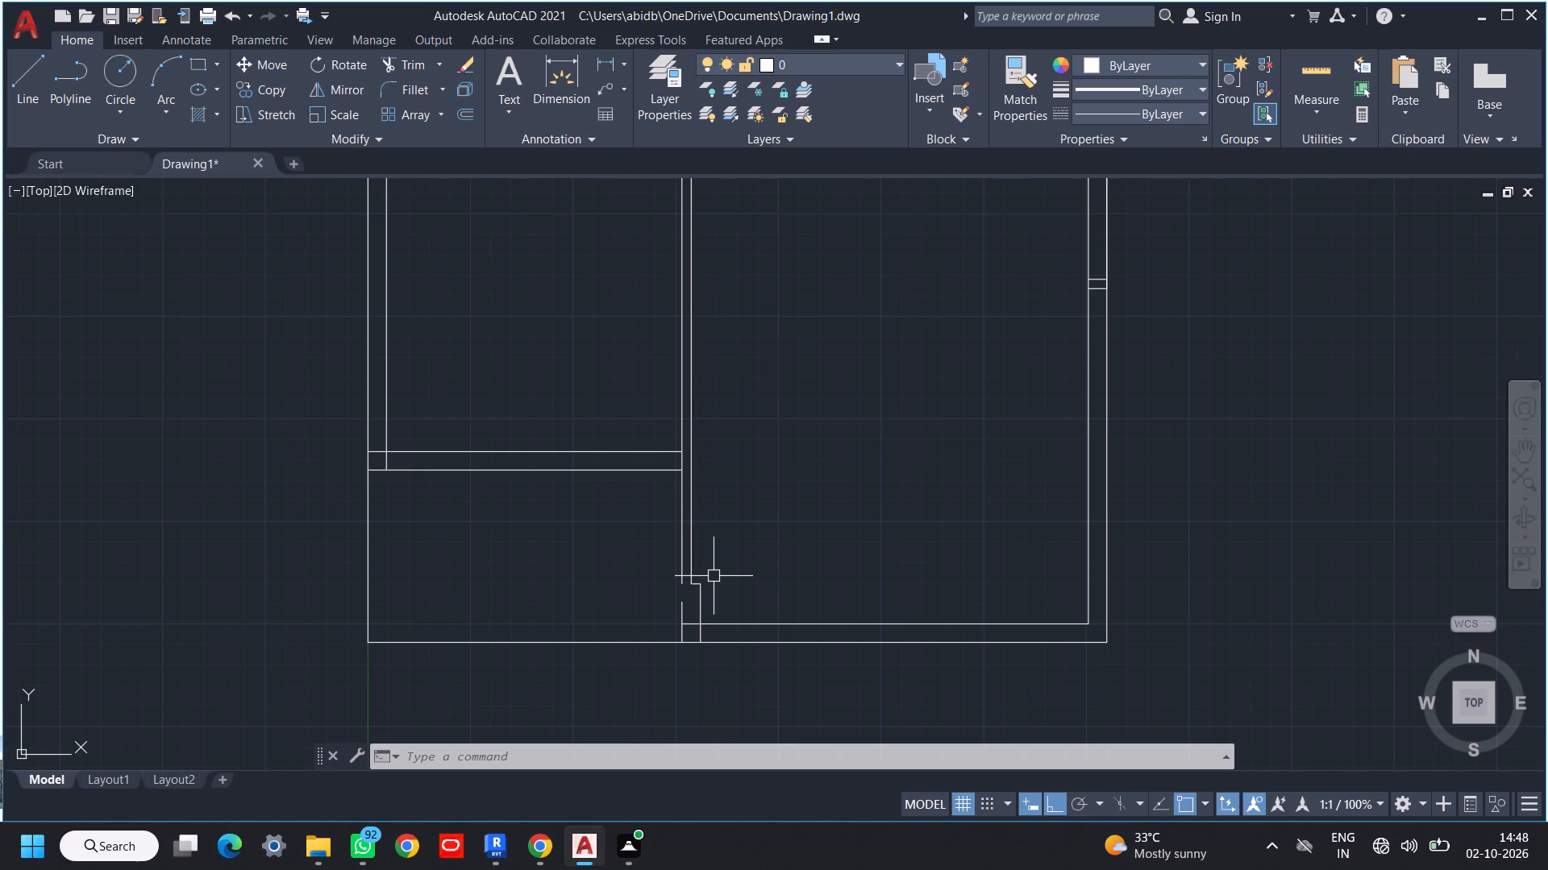
scroll(714, 576, down, 1)
middle_drag(734, 566, 763, 586)
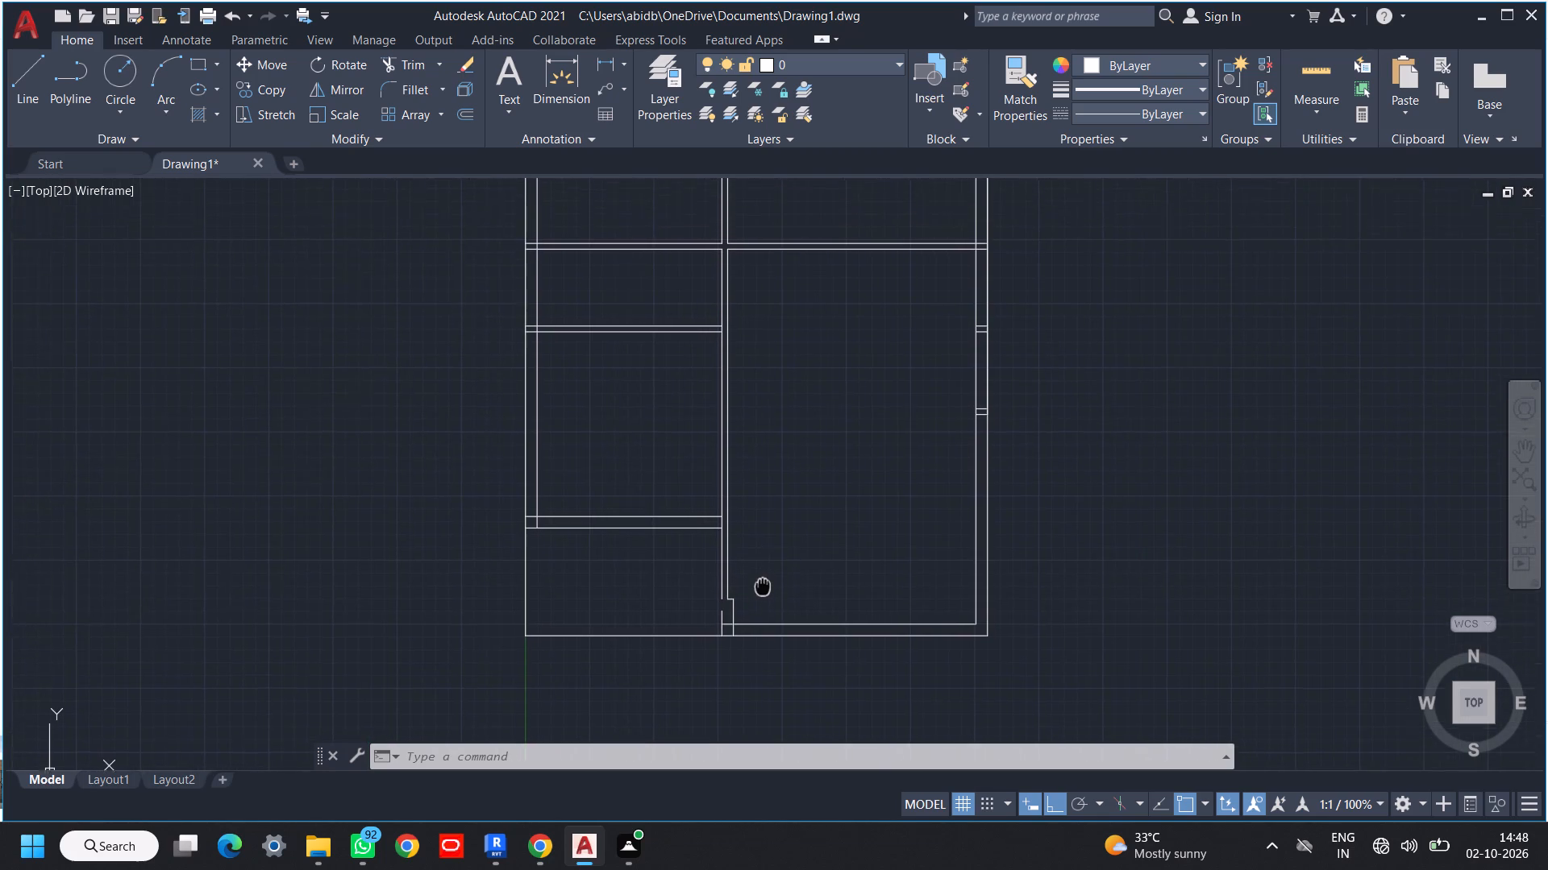
middle_drag(763, 586, 739, 586)
key(o)
key(space)
key(space)
scroll(698, 607, up, 3)
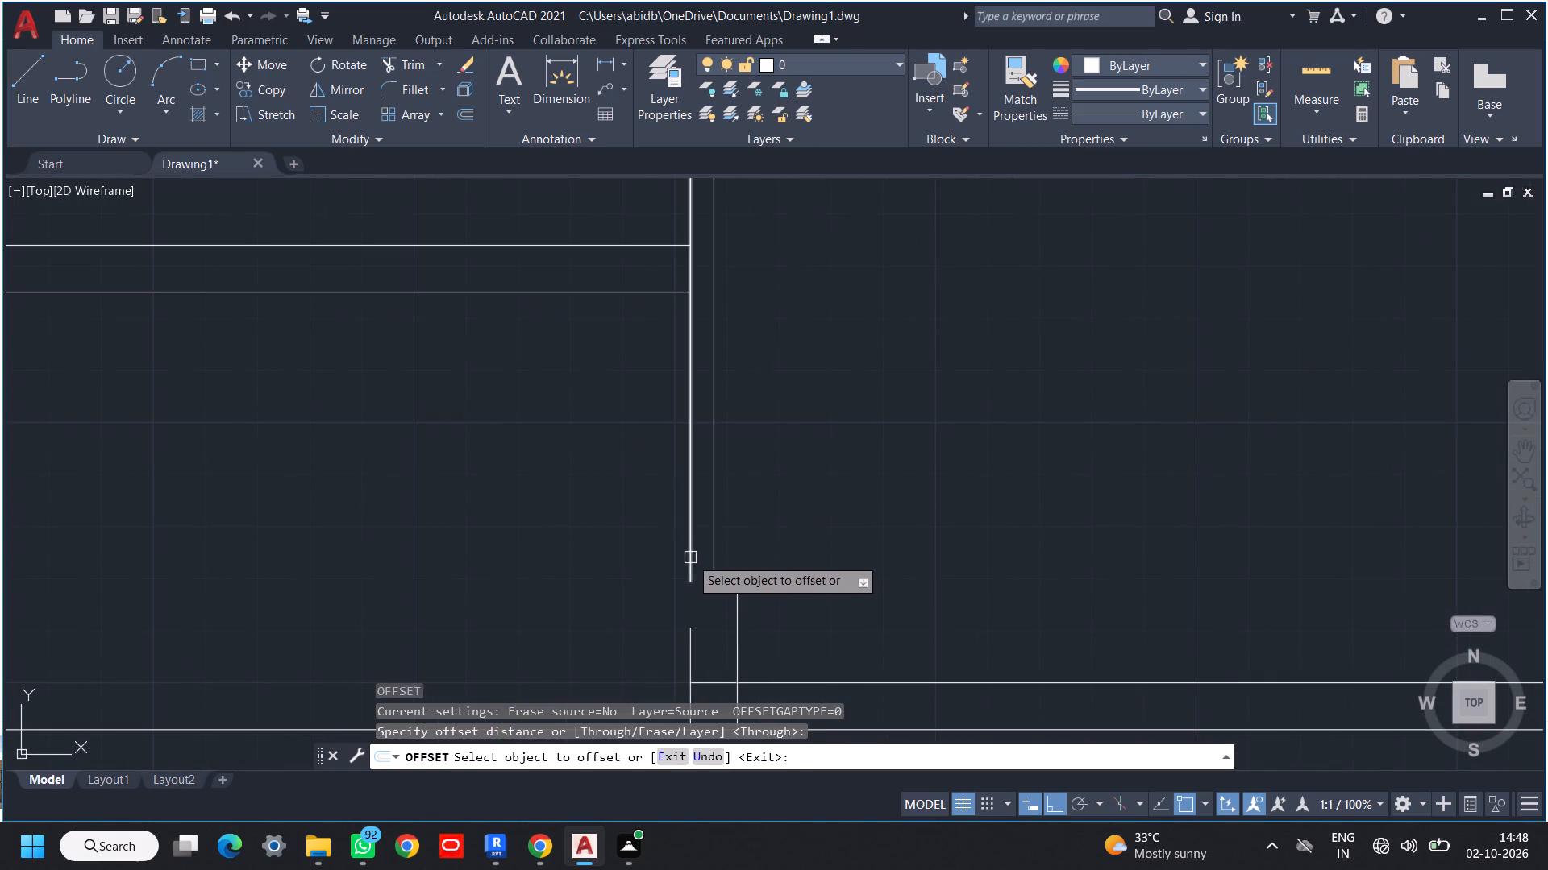
click(689, 553)
text(9")
key(Return)
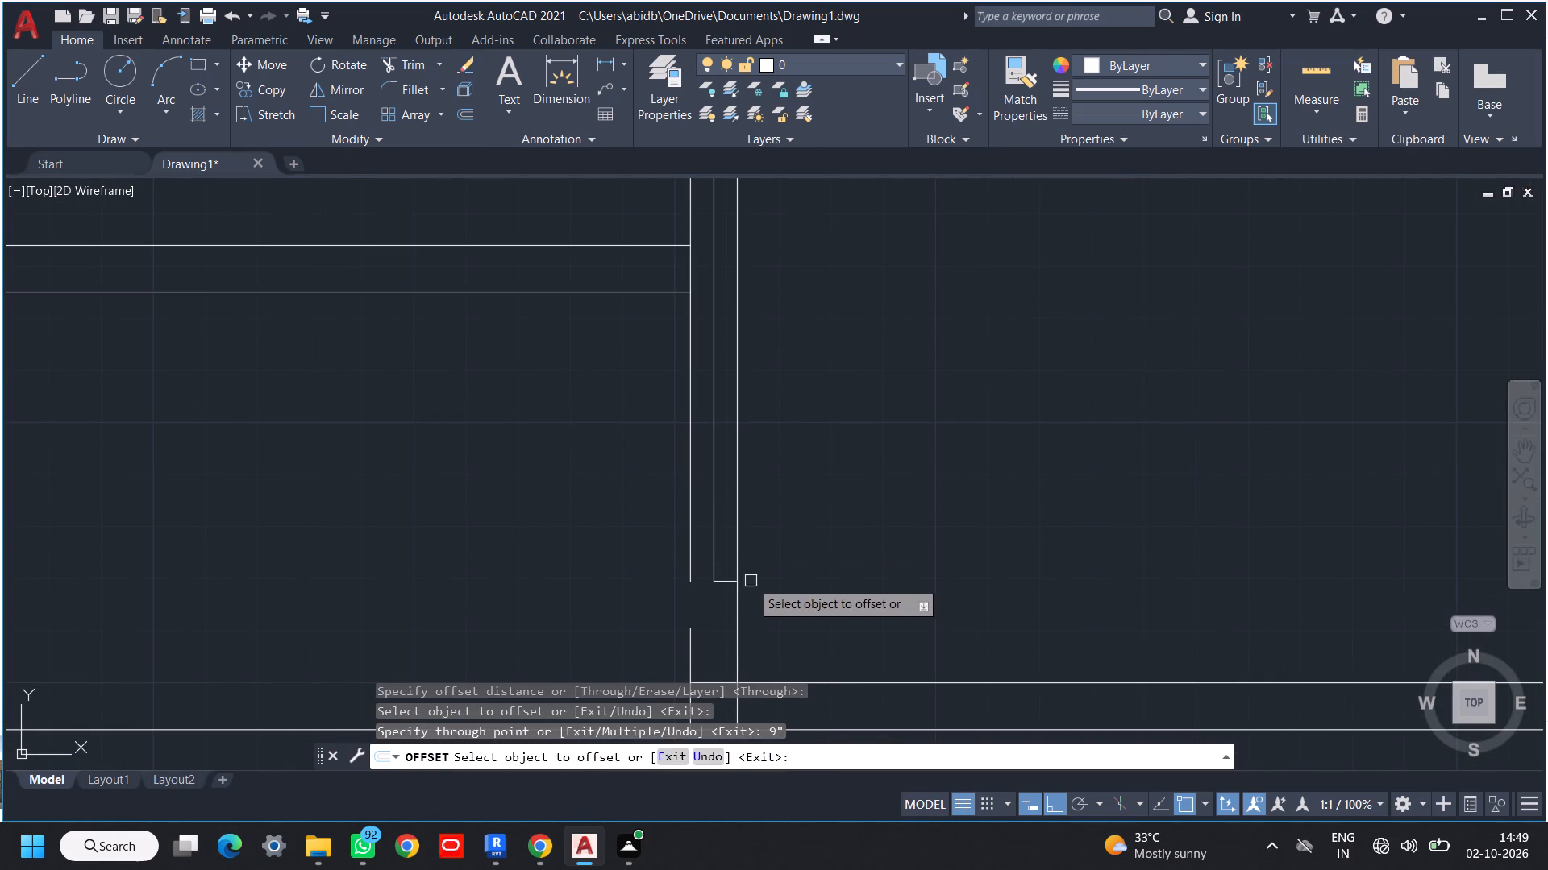
key(space)
Extend the middle wall's left line to close its gap near the front wall.
middle_drag(730, 618, 718, 570)
text(ex)
key(space)
key(space)
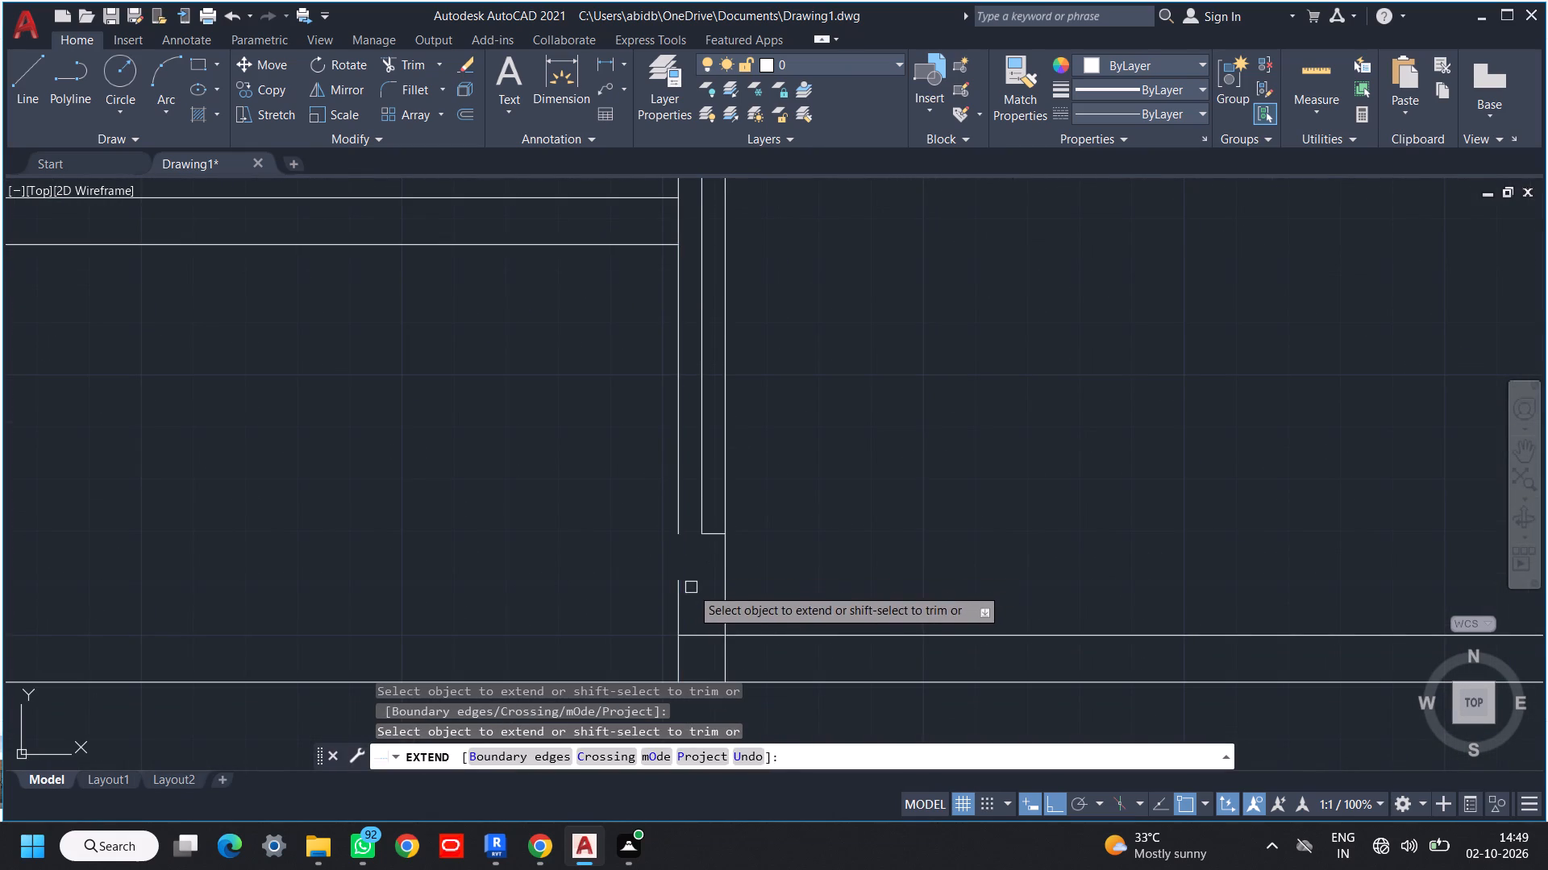
click(691, 587)
click(639, 605)
key(Escape)
key(Escape)
Erase the middle wall's centre line and the short jog line at its lower end.
scroll(703, 516, up, 2)
click(723, 486)
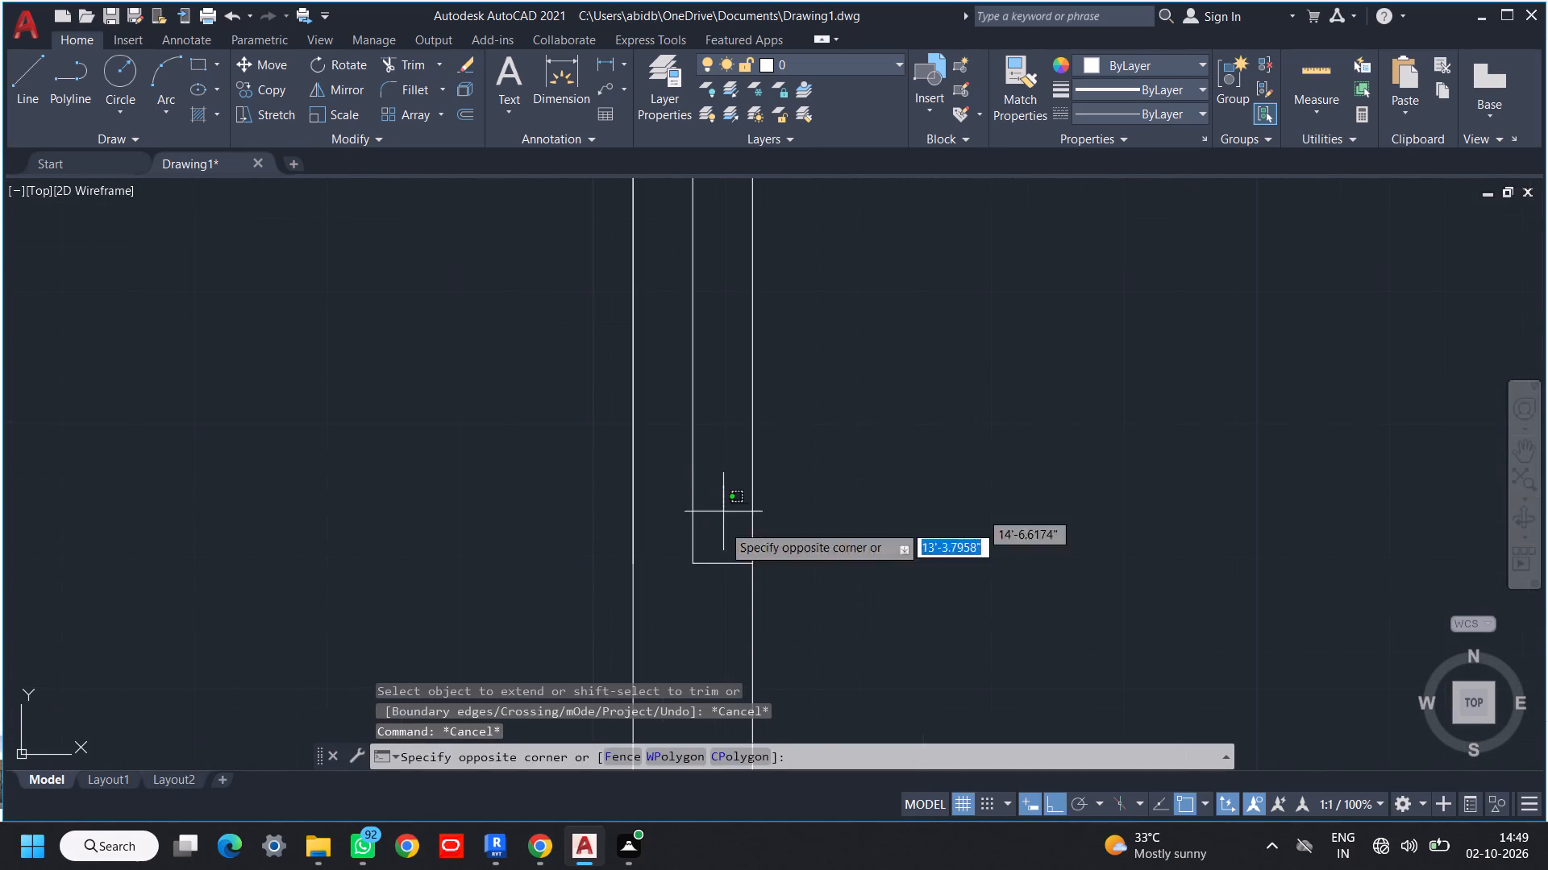
click(685, 613)
key(Delete)
Extend the upper line of the front-left space's rear wall across to the middle wall's right face.
scroll(686, 615, down, 8)
middle_drag(692, 611, 704, 567)
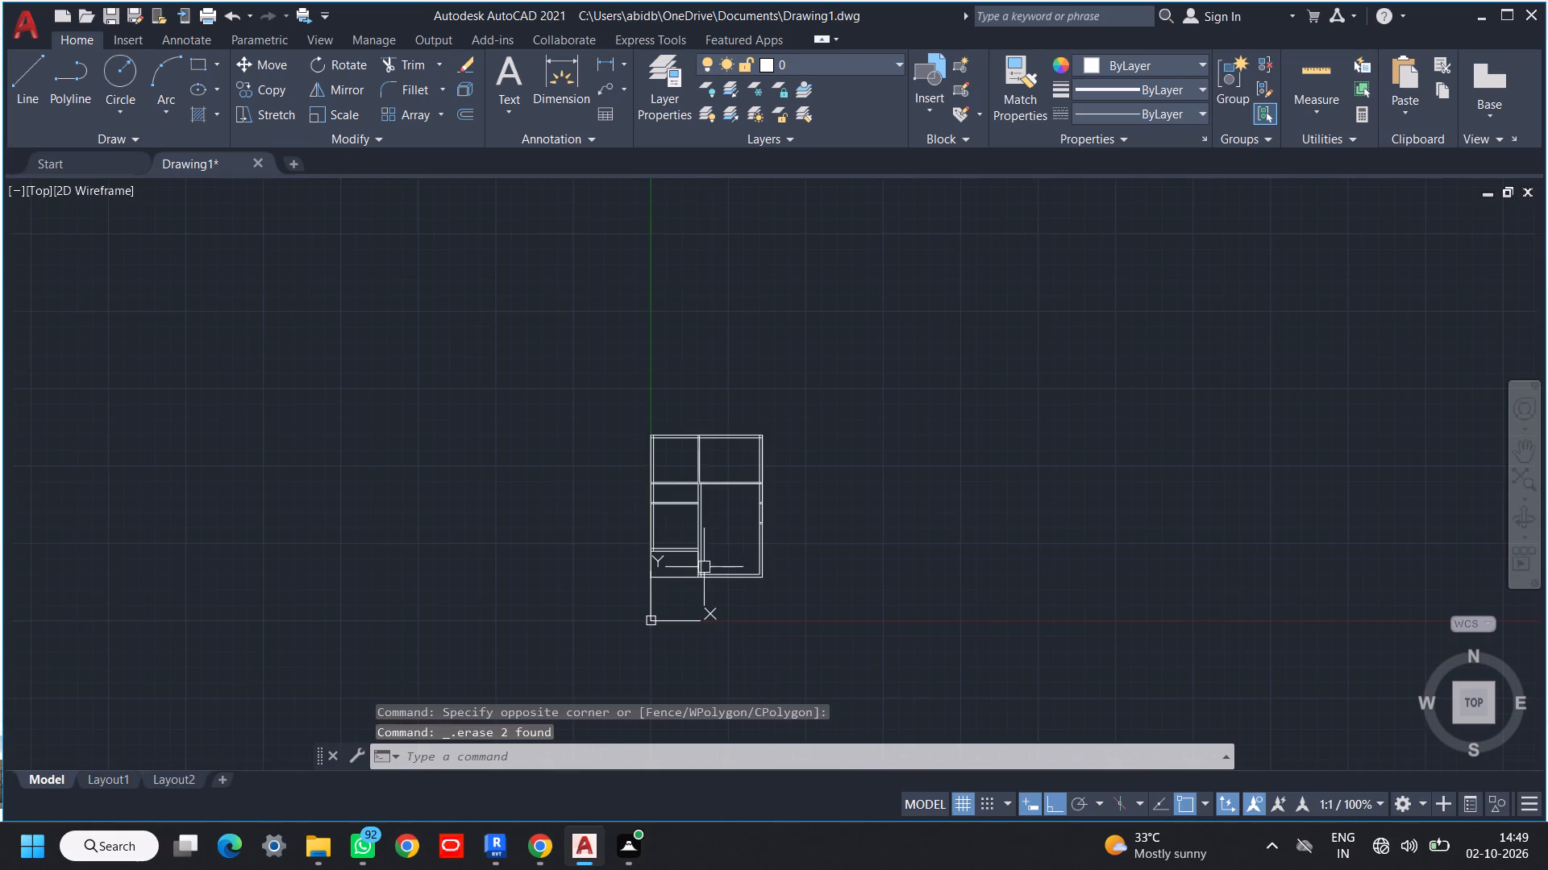
scroll(704, 567, up, 4)
middle_drag(697, 578, 707, 599)
text(ex)
key(space)
key(space)
scroll(645, 463, up, 2)
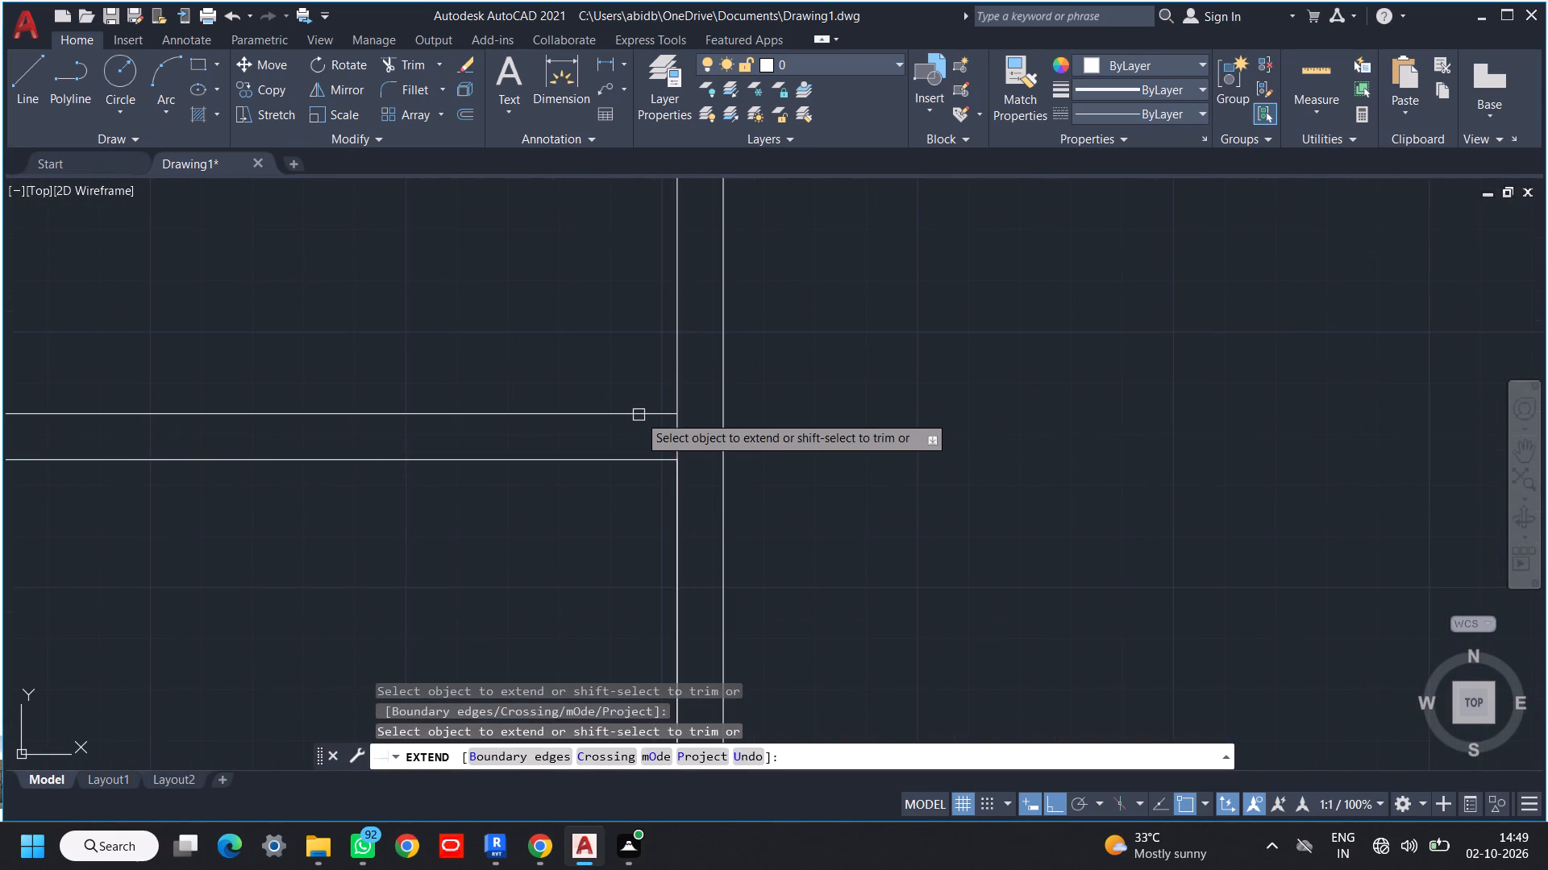
click(639, 415)
Trim the middle wall's left line between the two lines of the front-left space's rear wall.
scroll(682, 436, down, 3)
middle_drag(726, 474, 714, 524)
key(Escape)
key(Escape)
text(tr)
key(space)
key(space)
scroll(670, 497, up, 6)
click(691, 465)
click(508, 462)
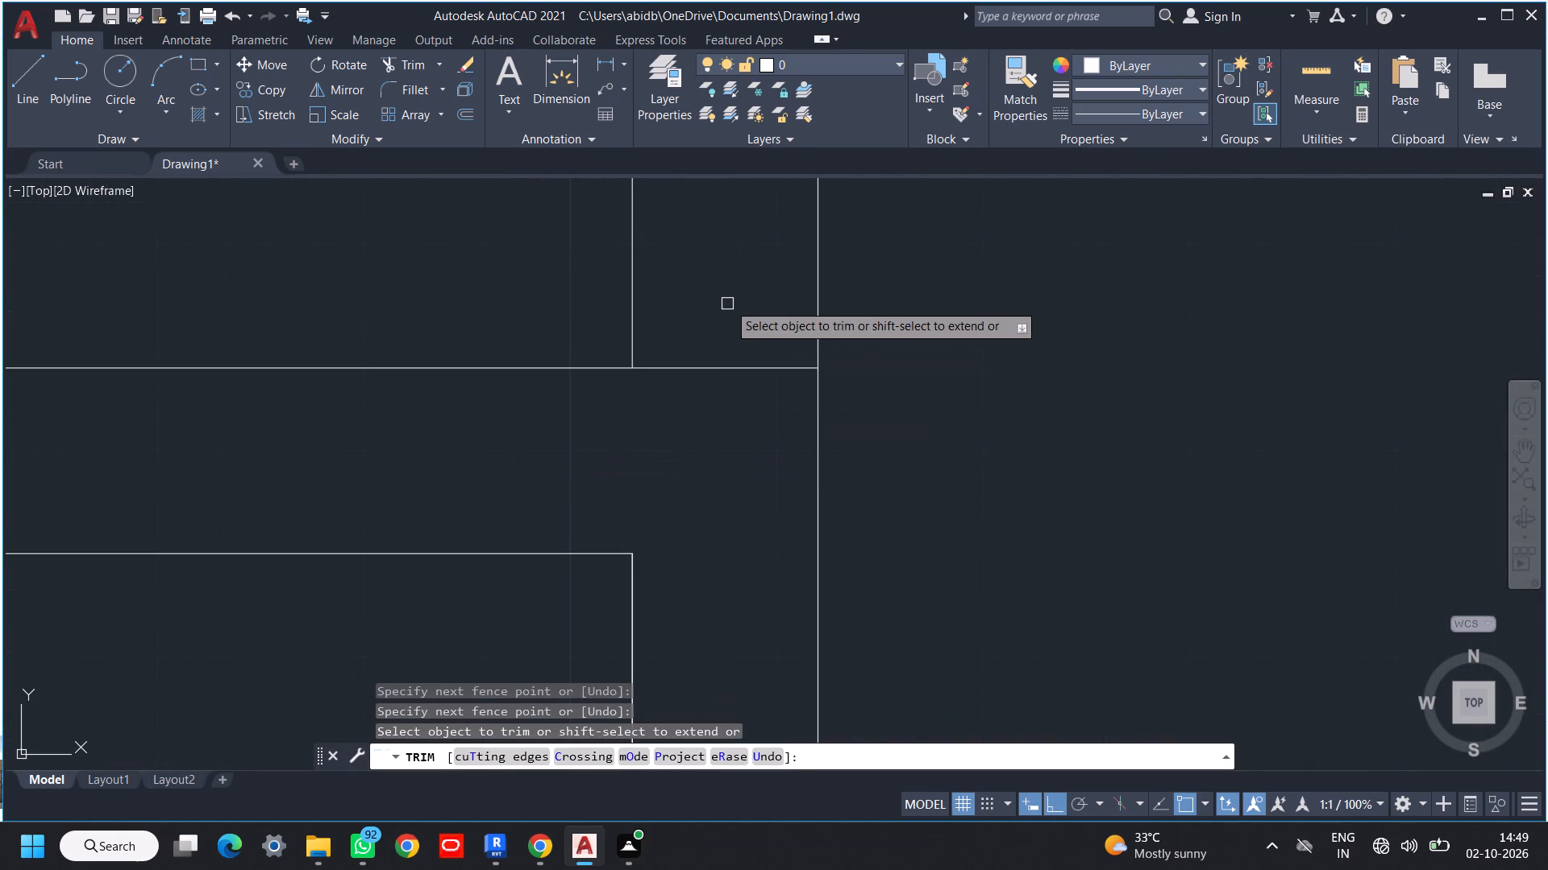
Trim the overlapping inner lines where the middle wall meets the front wall.
scroll(717, 574, down, 4)
middle_drag(711, 573, 705, 226)
scroll(723, 447, up, 3)
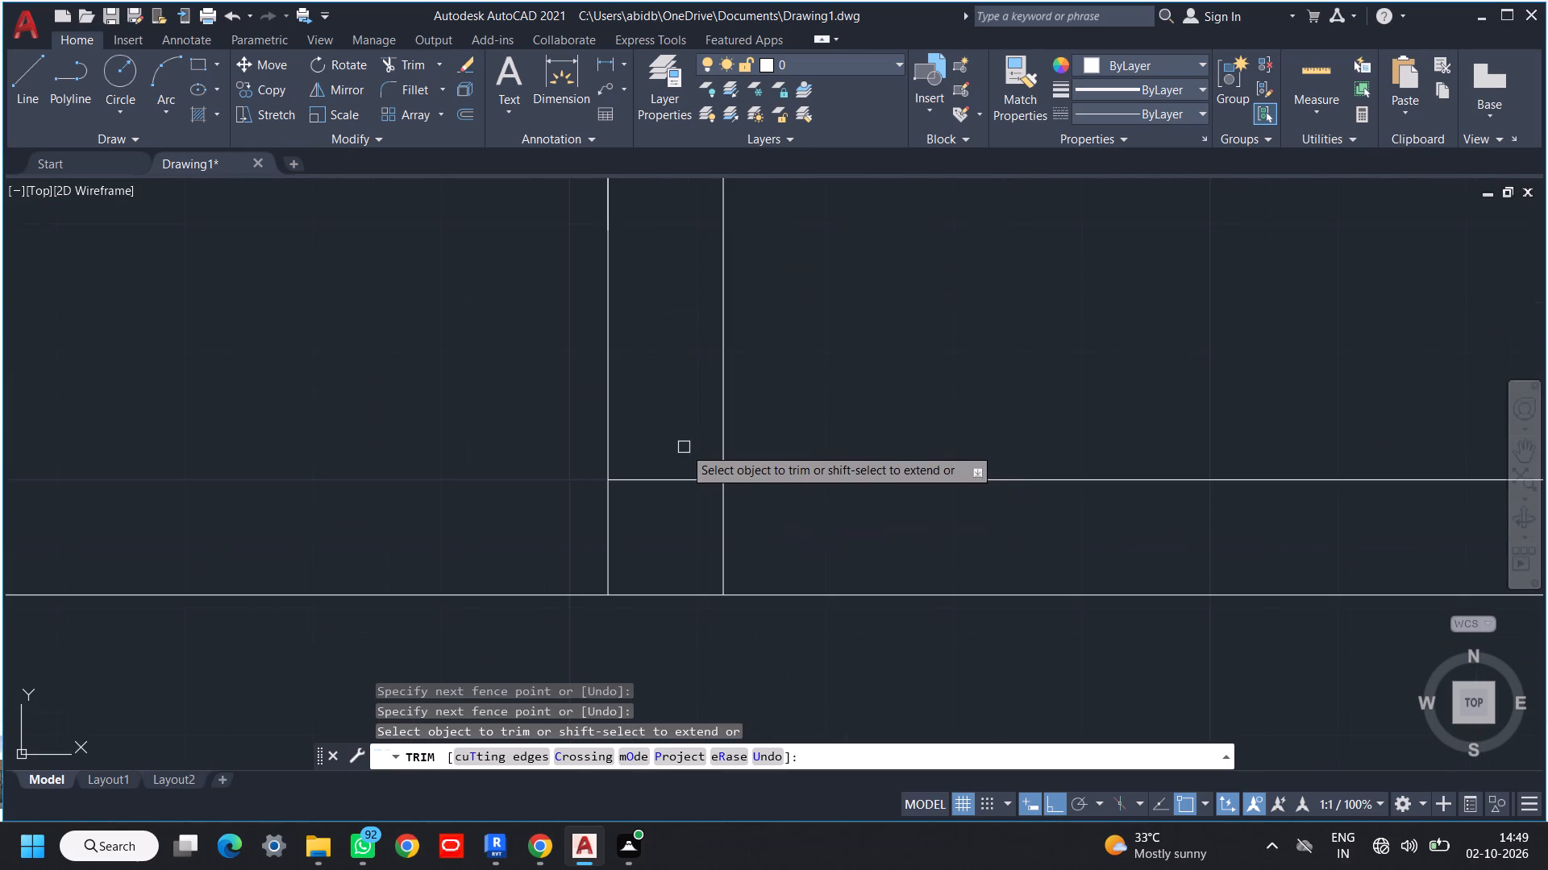
click(664, 454)
click(734, 549)
Trim the overlapping inner lines where the front-left space's rear wall meets the left outer wall.
scroll(734, 549, down, 5)
middle_drag(752, 483, 753, 516)
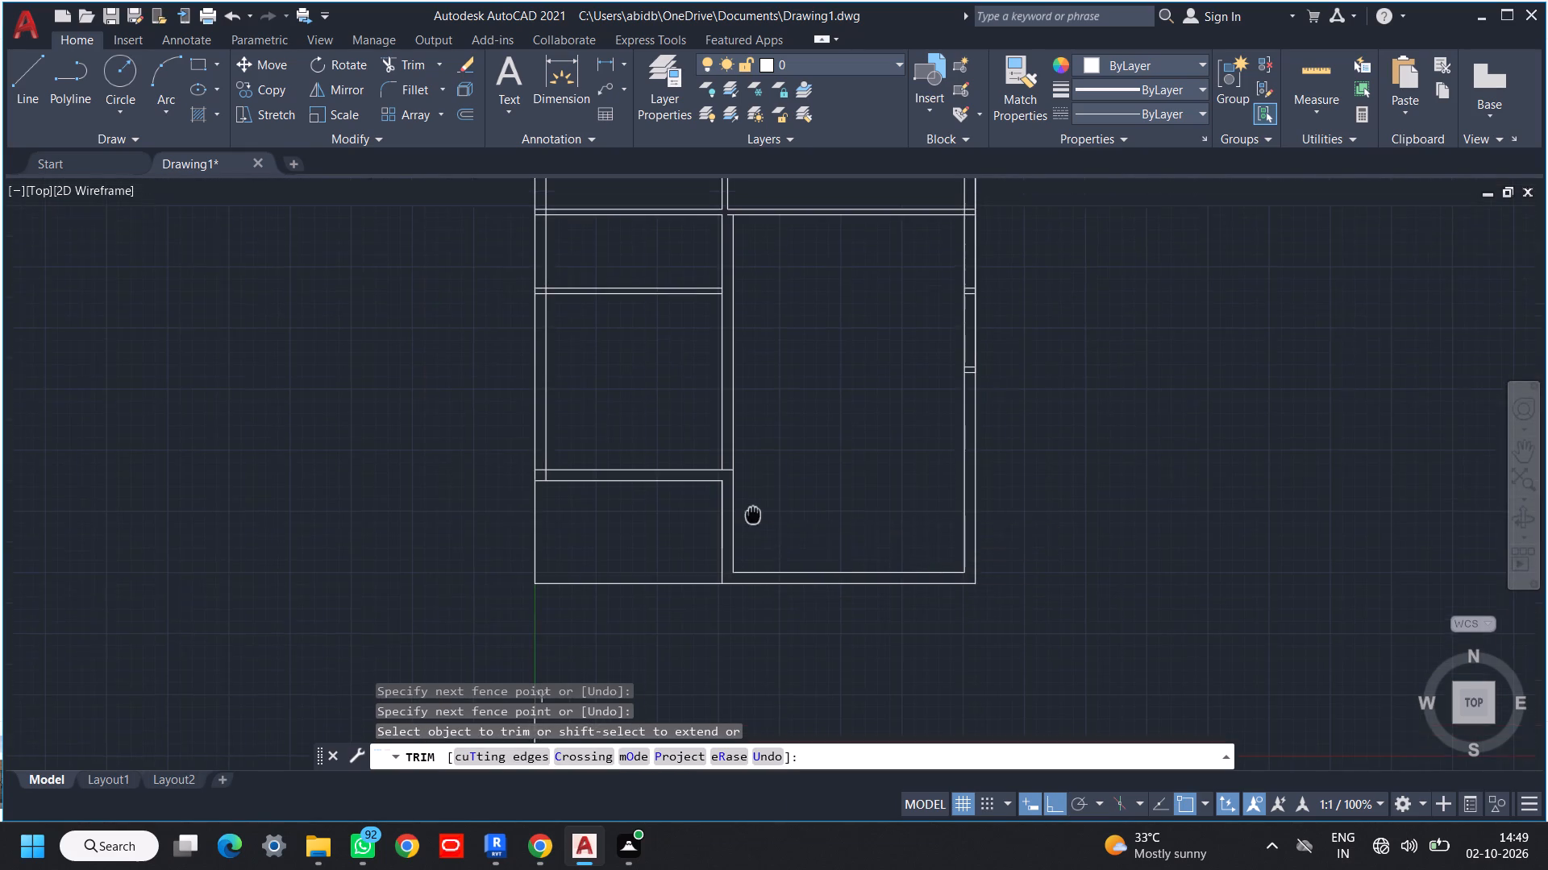
middle_drag(753, 516, 707, 628)
middle_drag(717, 528, 739, 459)
middle_drag(736, 482, 736, 502)
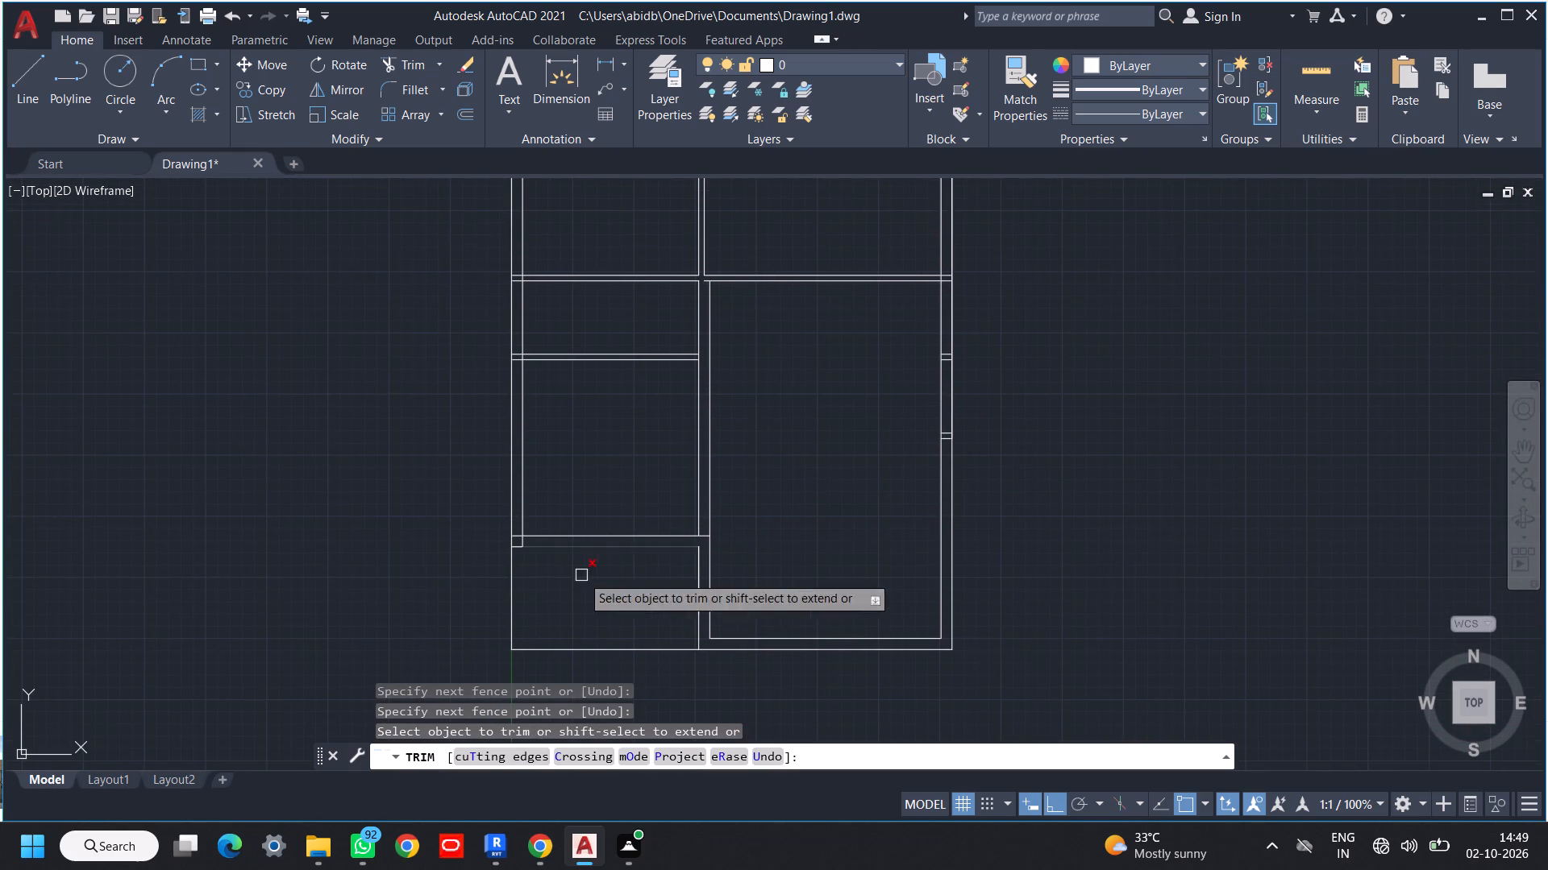
scroll(521, 557, up, 6)
click(344, 329)
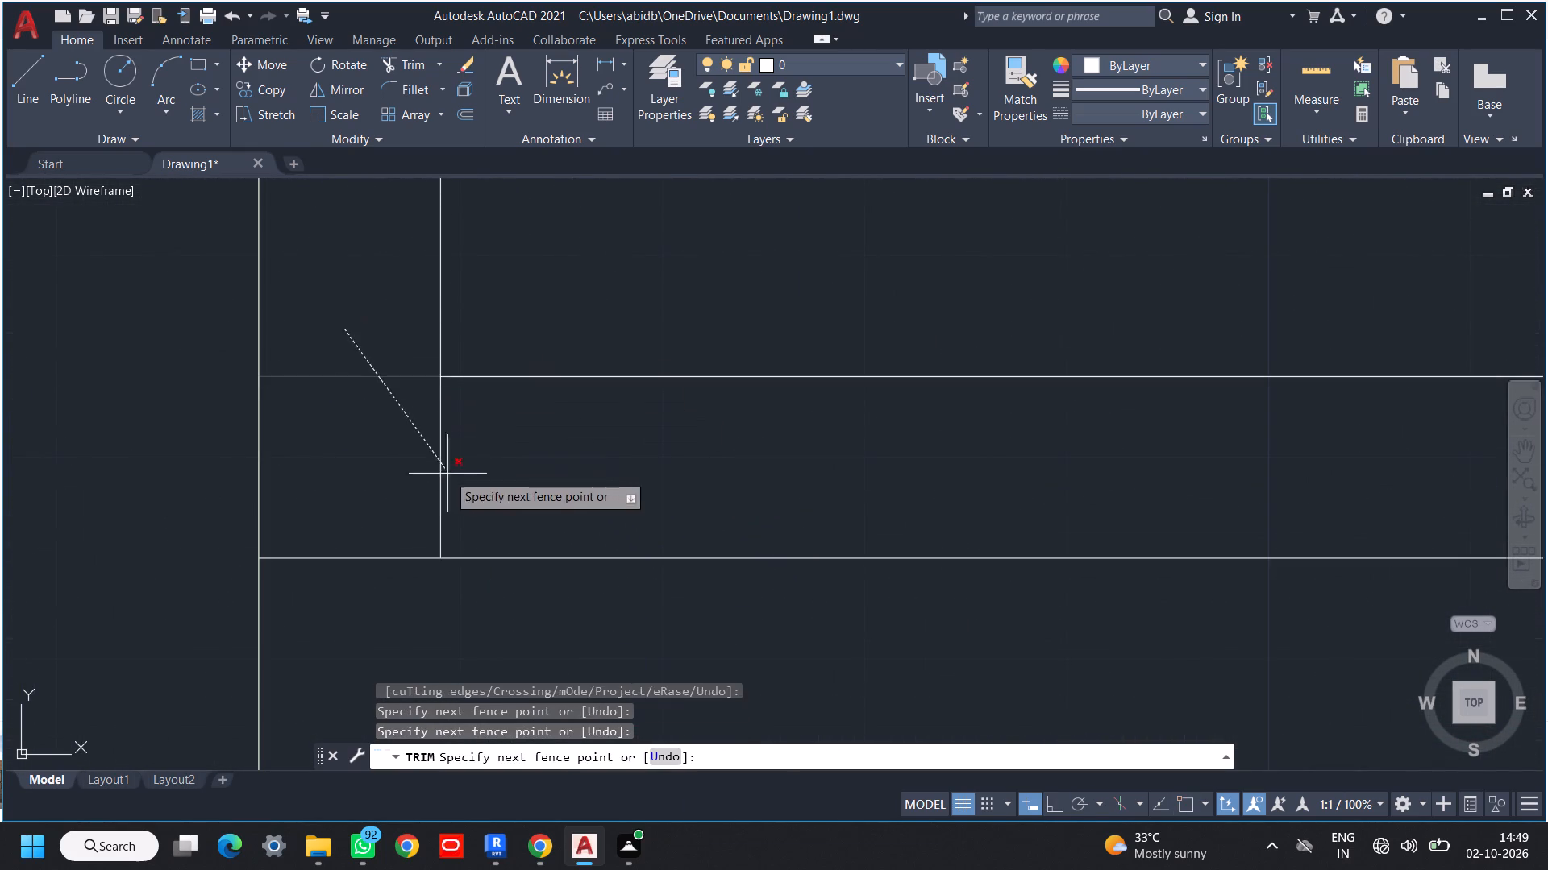
click(461, 490)
Trim the lines of the two upper left-column partitions inside the left outer wall's thickness.
scroll(465, 493, down, 5)
middle_drag(572, 487, 469, 608)
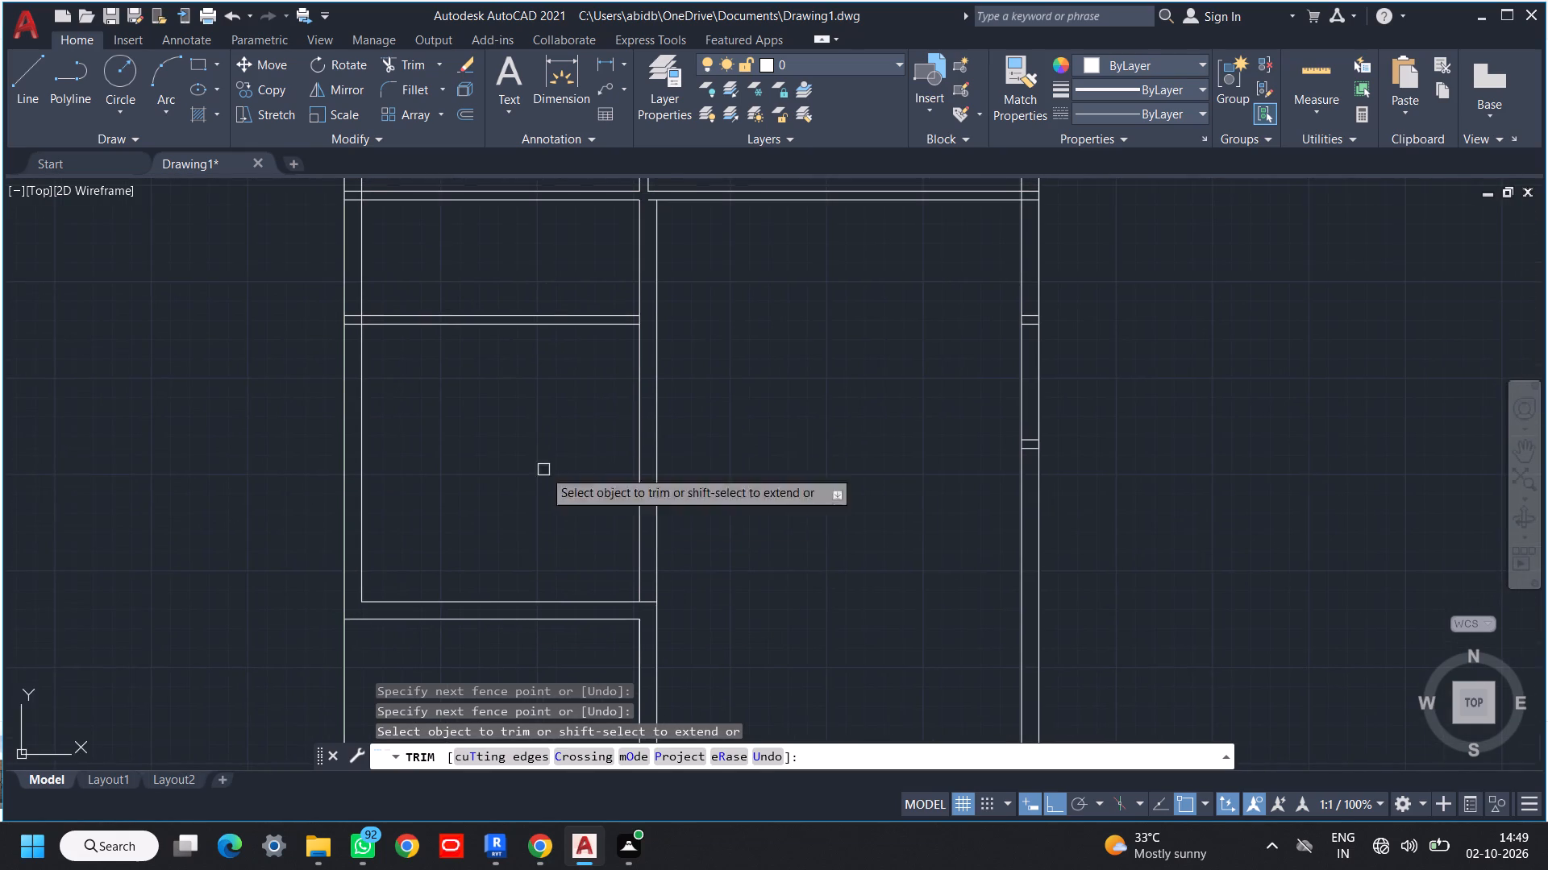
middle_drag(592, 405, 724, 578)
scroll(483, 408, up, 3)
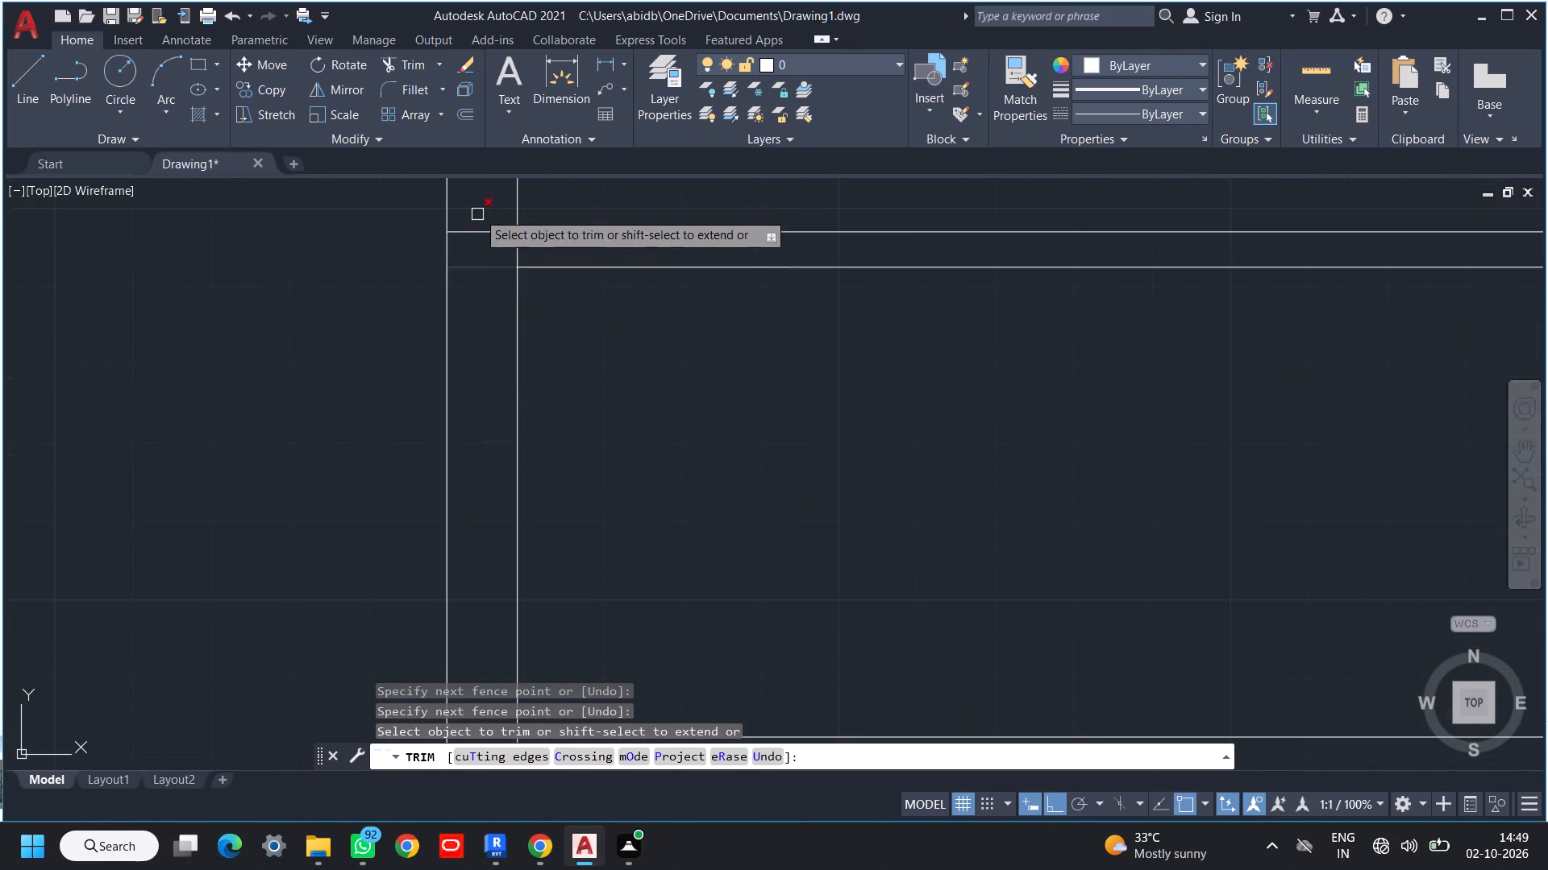
scroll(475, 340, down, 2)
middle_drag(475, 355, 488, 338)
click(486, 255)
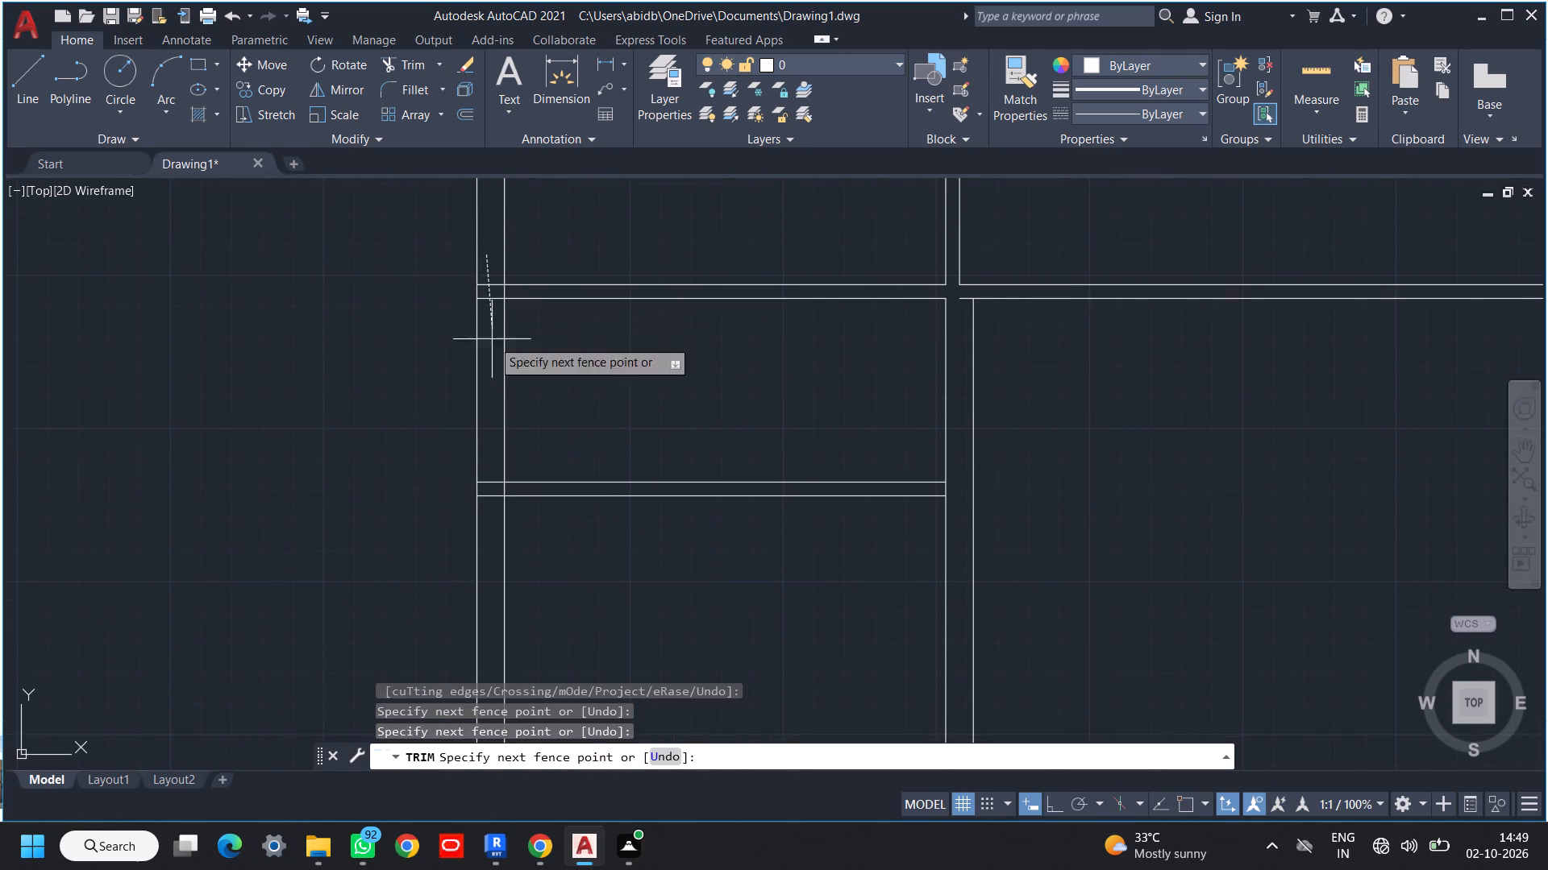
click(491, 522)
Trim the lower partition line's stub inside the middle wall at the top of the large room.
middle_drag(778, 536, 459, 560)
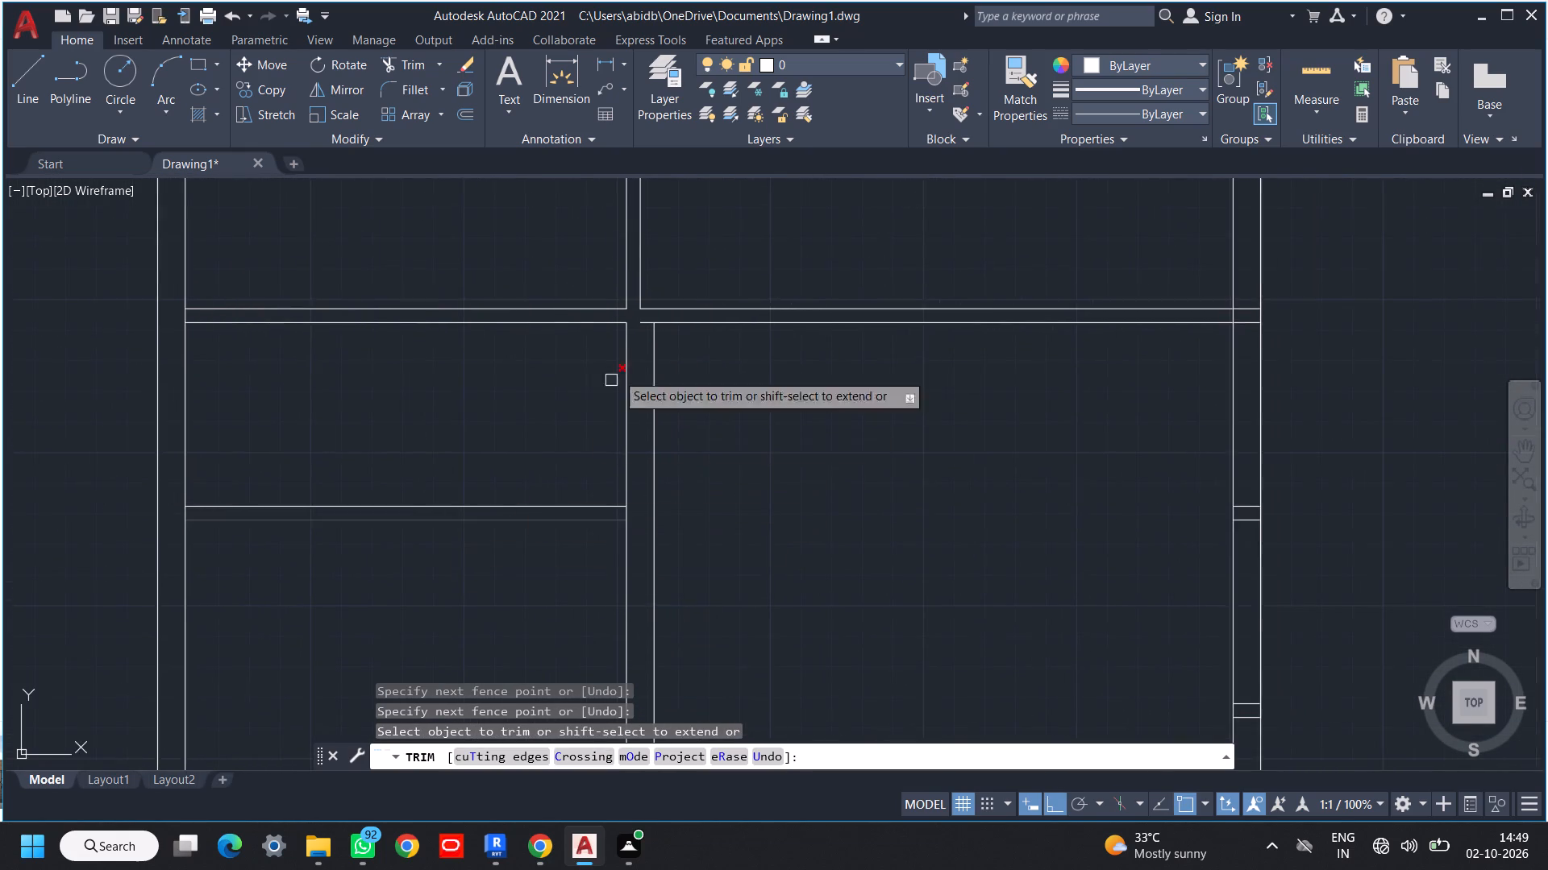
scroll(650, 315, up, 3)
click(650, 315)
click(610, 387)
Offset the middle wall's right face back through the endpoint of the upper partition's right line.
scroll(629, 406, down, 4)
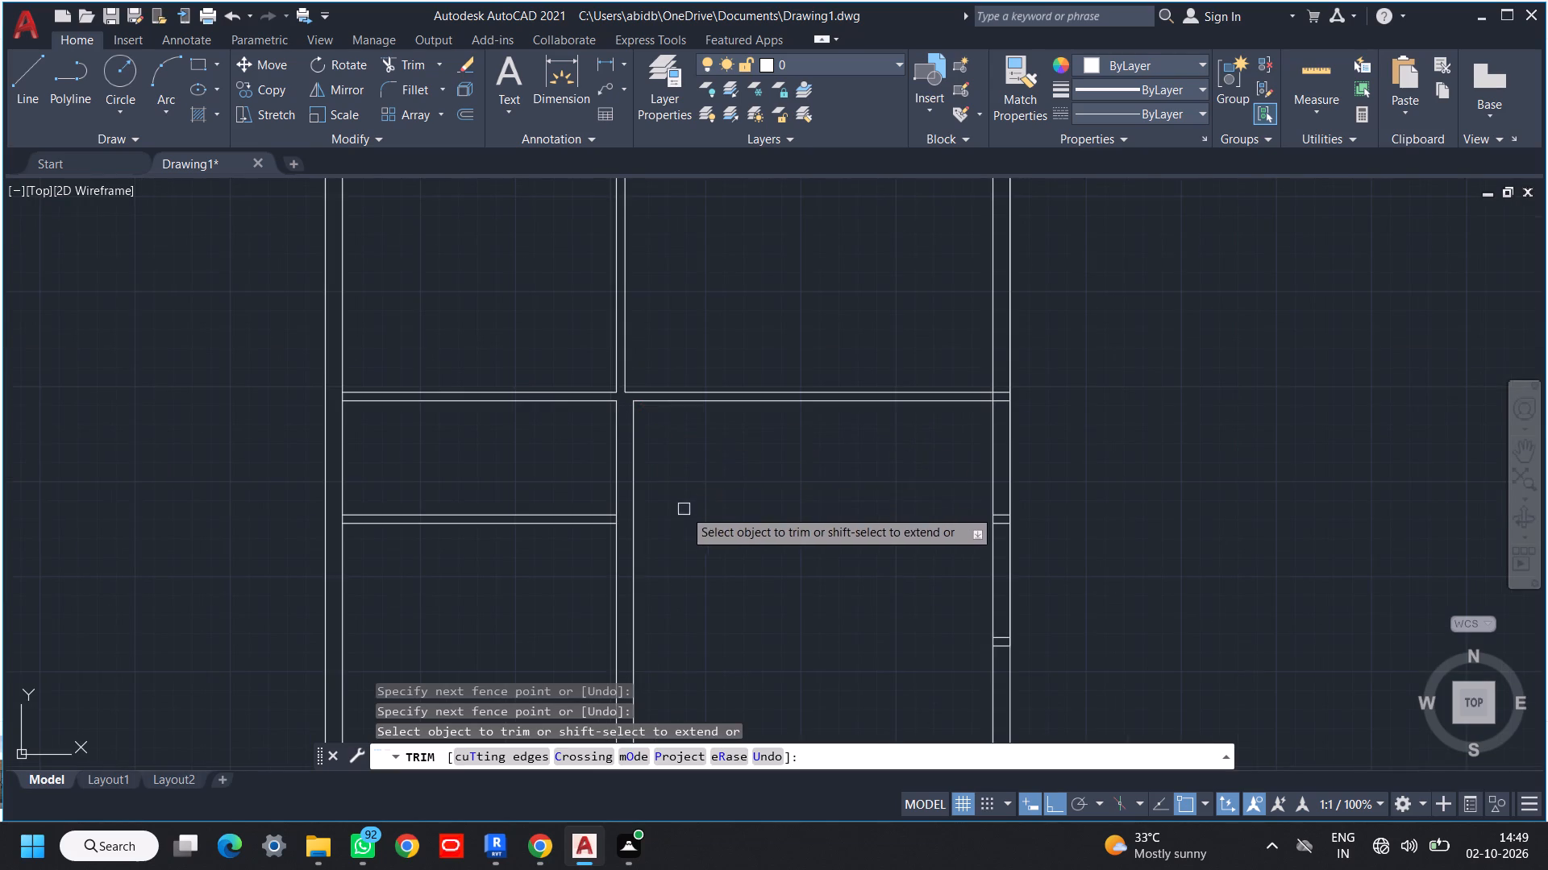
middle_drag(693, 506, 695, 392)
key(Escape)
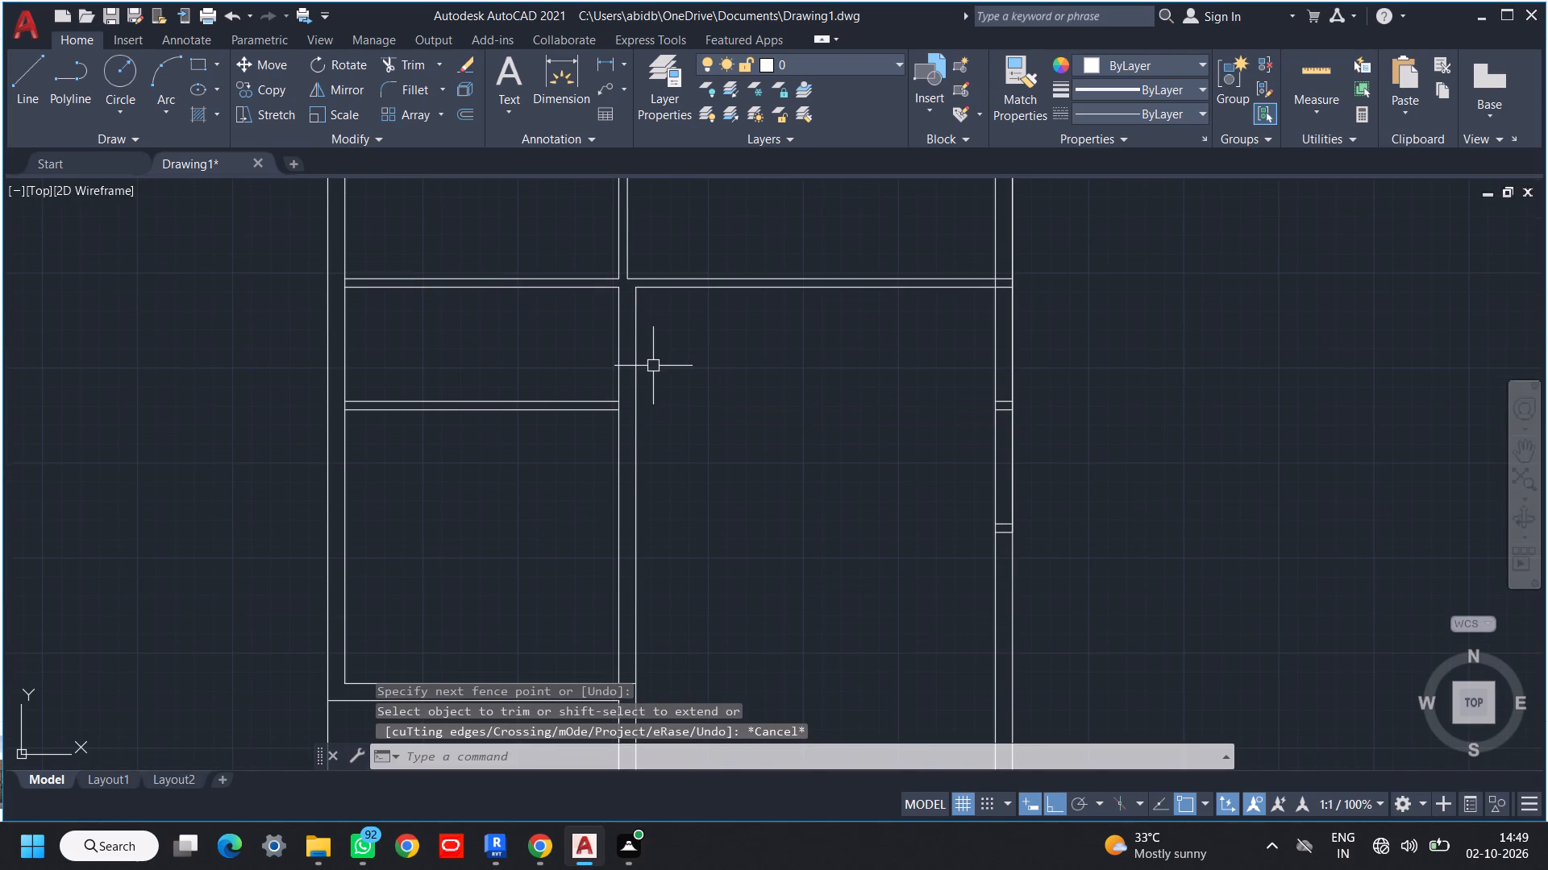
text(o)
key(space)
key(space)
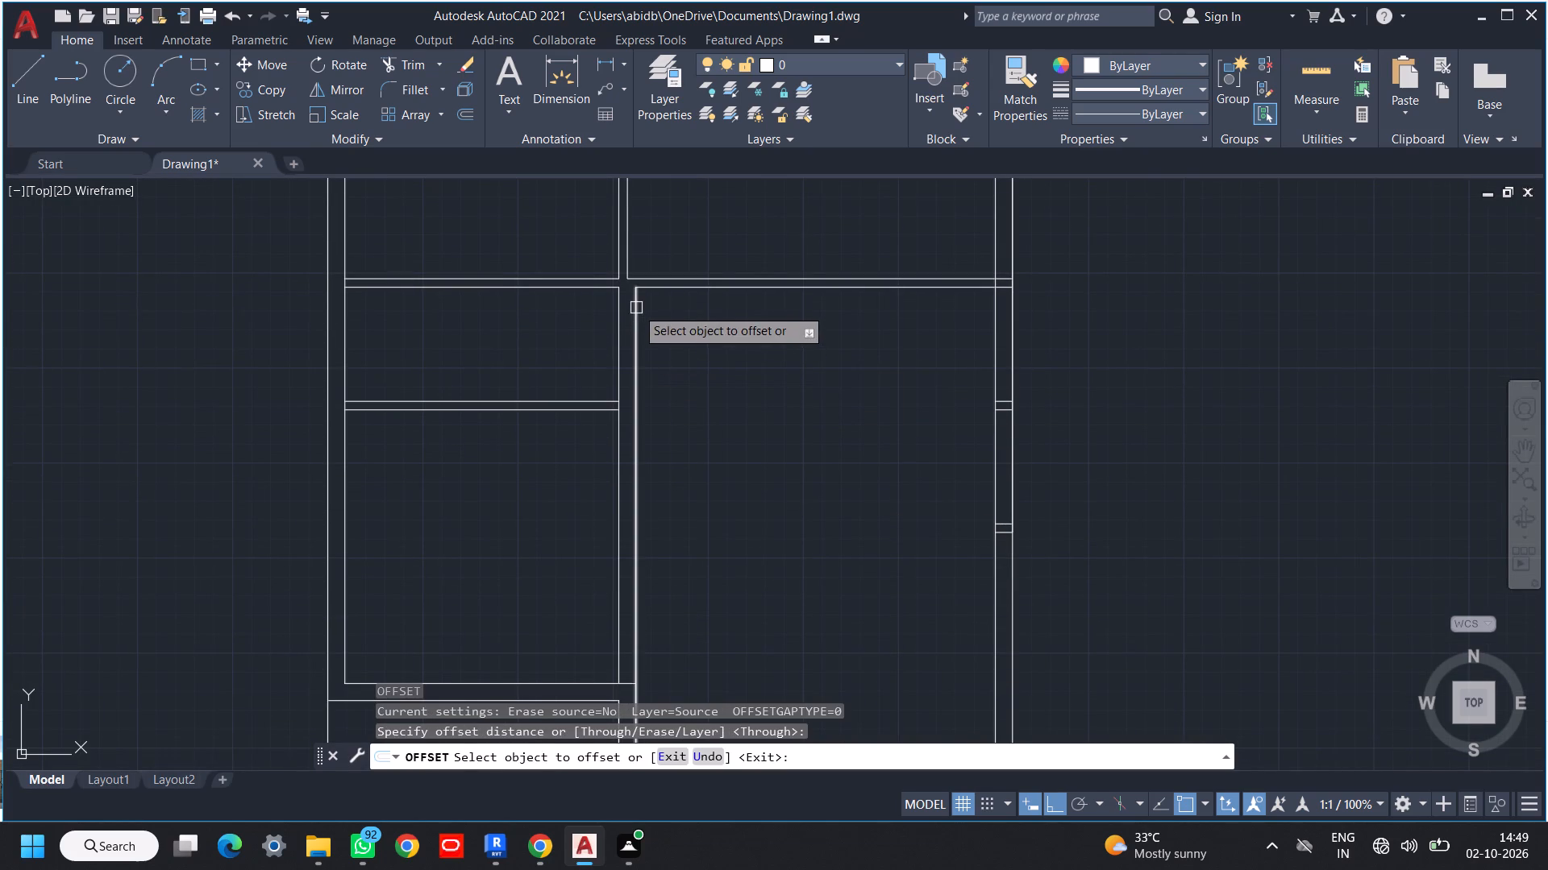
click(636, 308)
click(623, 276)
key(Escape)
key(Escape)
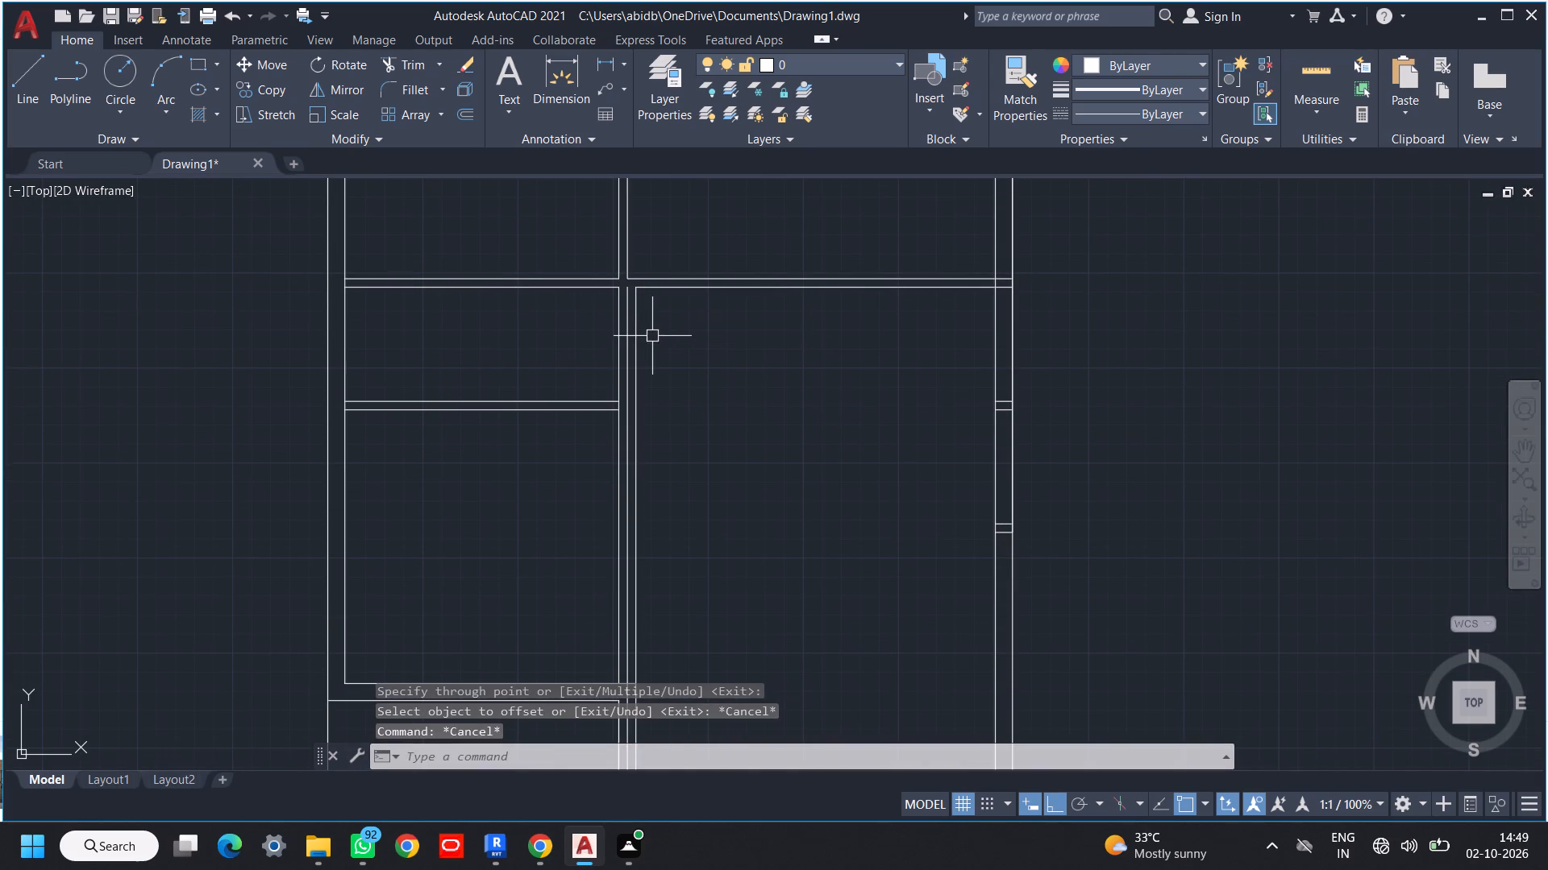
Trim away the middle wall's 9" right face above the front-left space's rear wall.
scroll(648, 317, up, 2)
scroll(646, 425, down, 4)
middle_drag(672, 478, 672, 465)
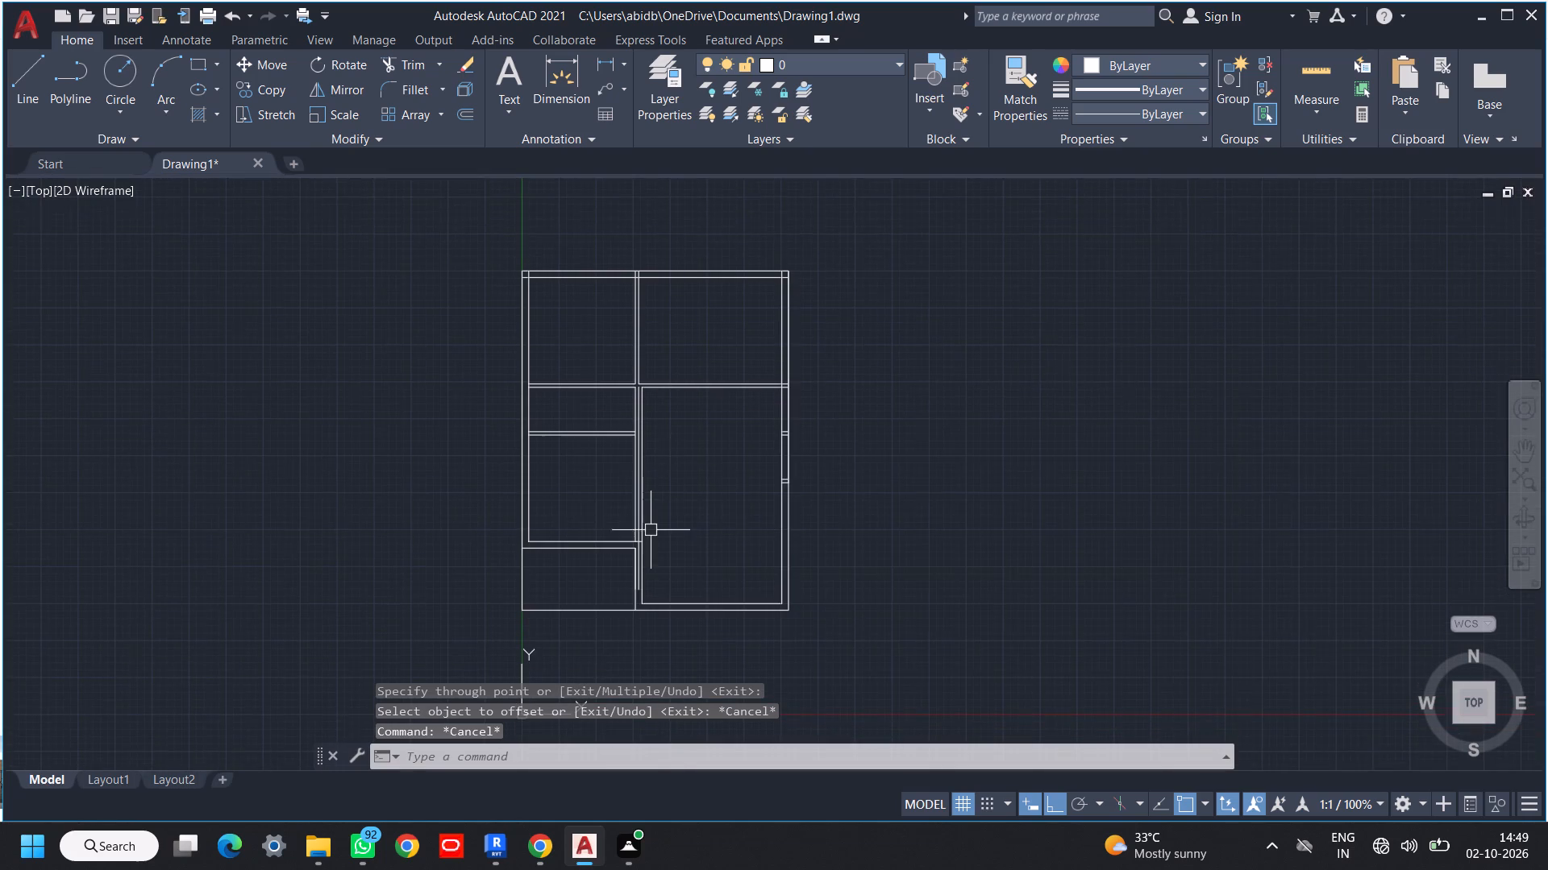
scroll(651, 530, up, 2)
text(tr)
key(space)
key(space)
scroll(637, 541, up, 2)
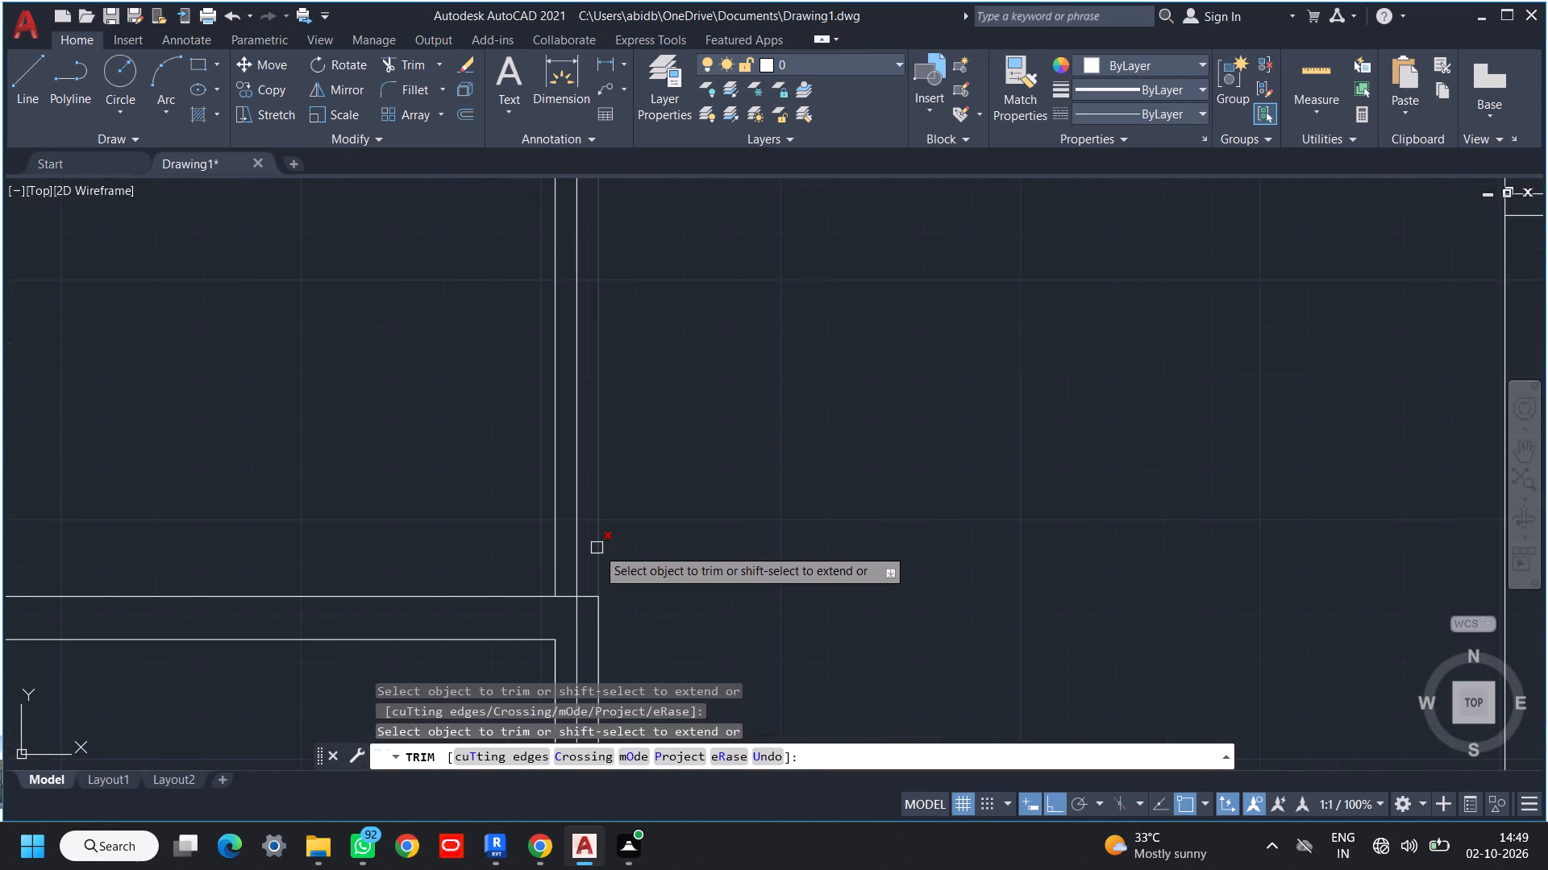
click(597, 548)
Trim the centre line below the rear-wall junction and the horizontal segment crossing the thinner middle wall.
middle_drag(615, 590, 643, 423)
scroll(625, 462, up, 2)
click(589, 433)
click(553, 458)
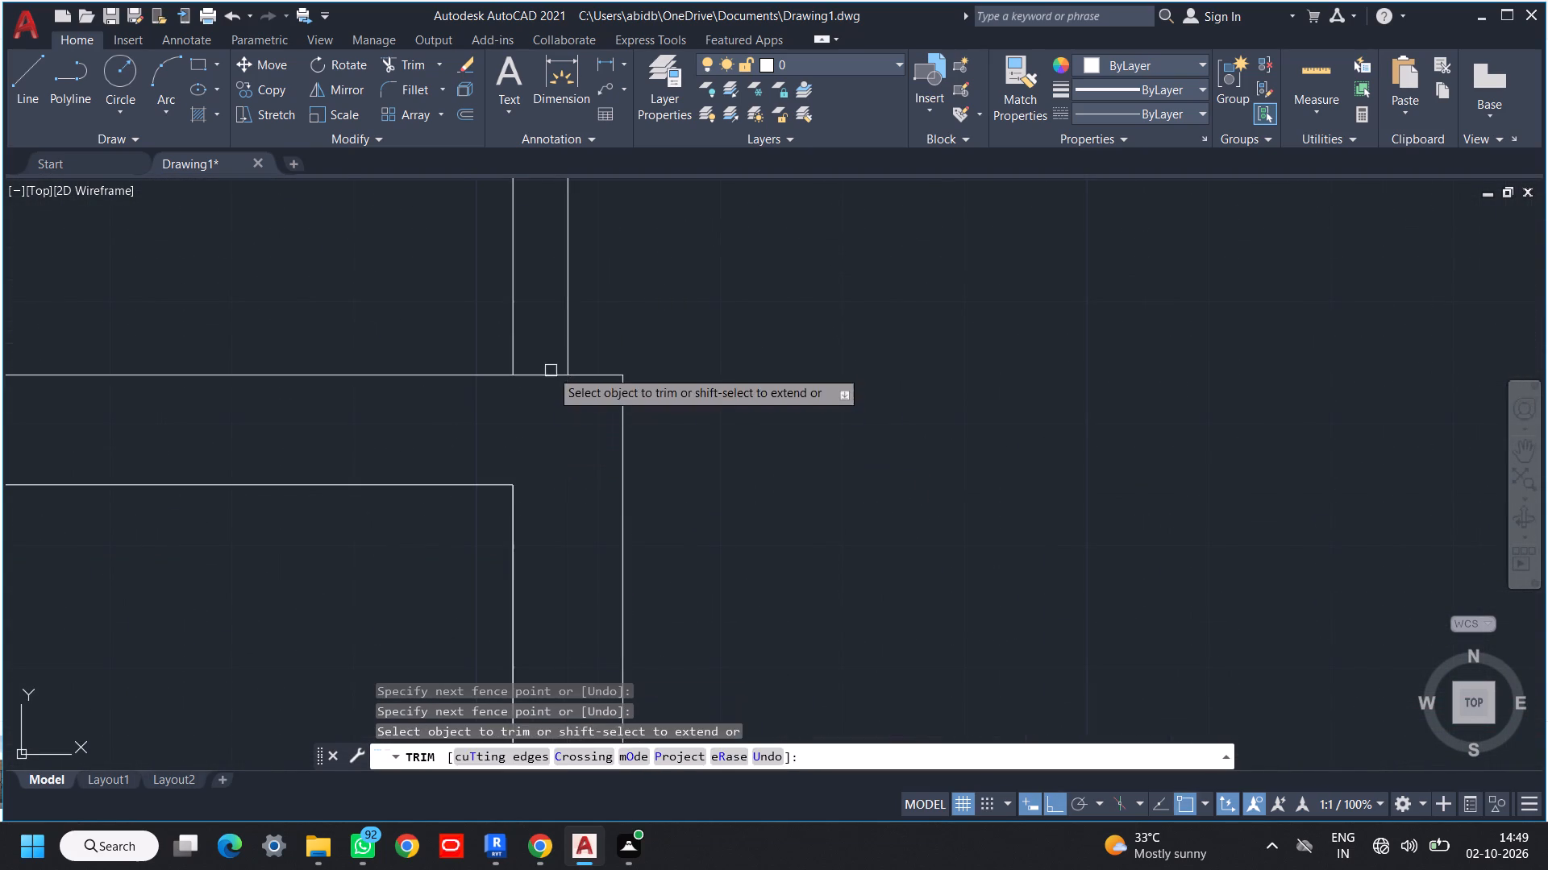
click(549, 334)
click(544, 386)
Extend the thinner middle wall's right line down to the front wall's outer line.
scroll(547, 398, down, 4)
middle_drag(591, 427, 630, 474)
scroll(634, 492, down, 1)
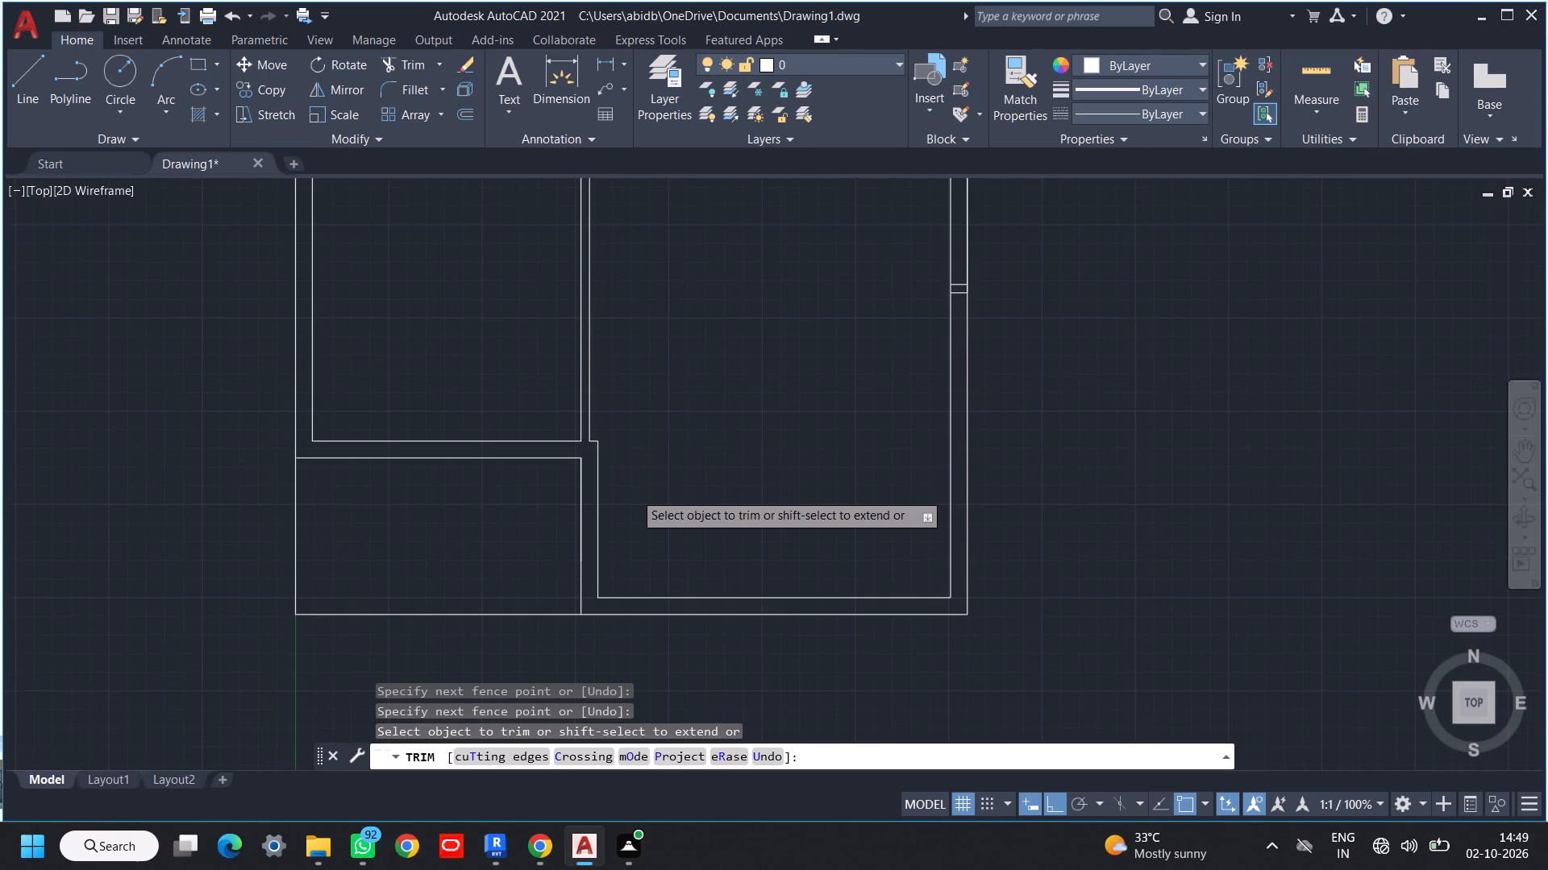
scroll(635, 495, up, 1)
middle_drag(635, 495, 622, 545)
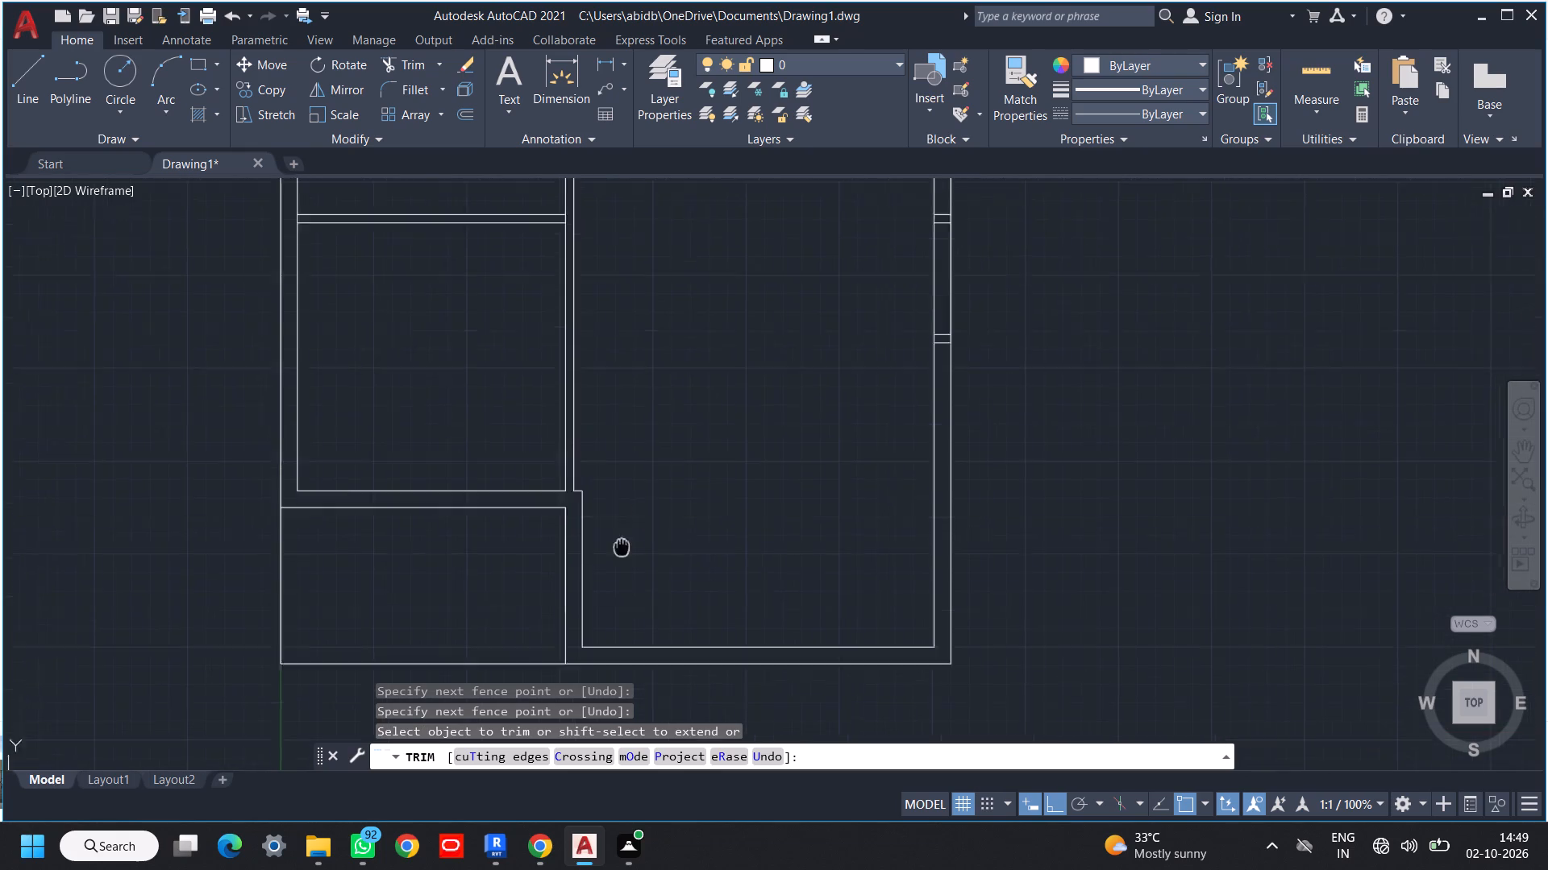
middle_drag(622, 545, 663, 744)
scroll(714, 579, down, 1)
middle_drag(714, 579, 714, 288)
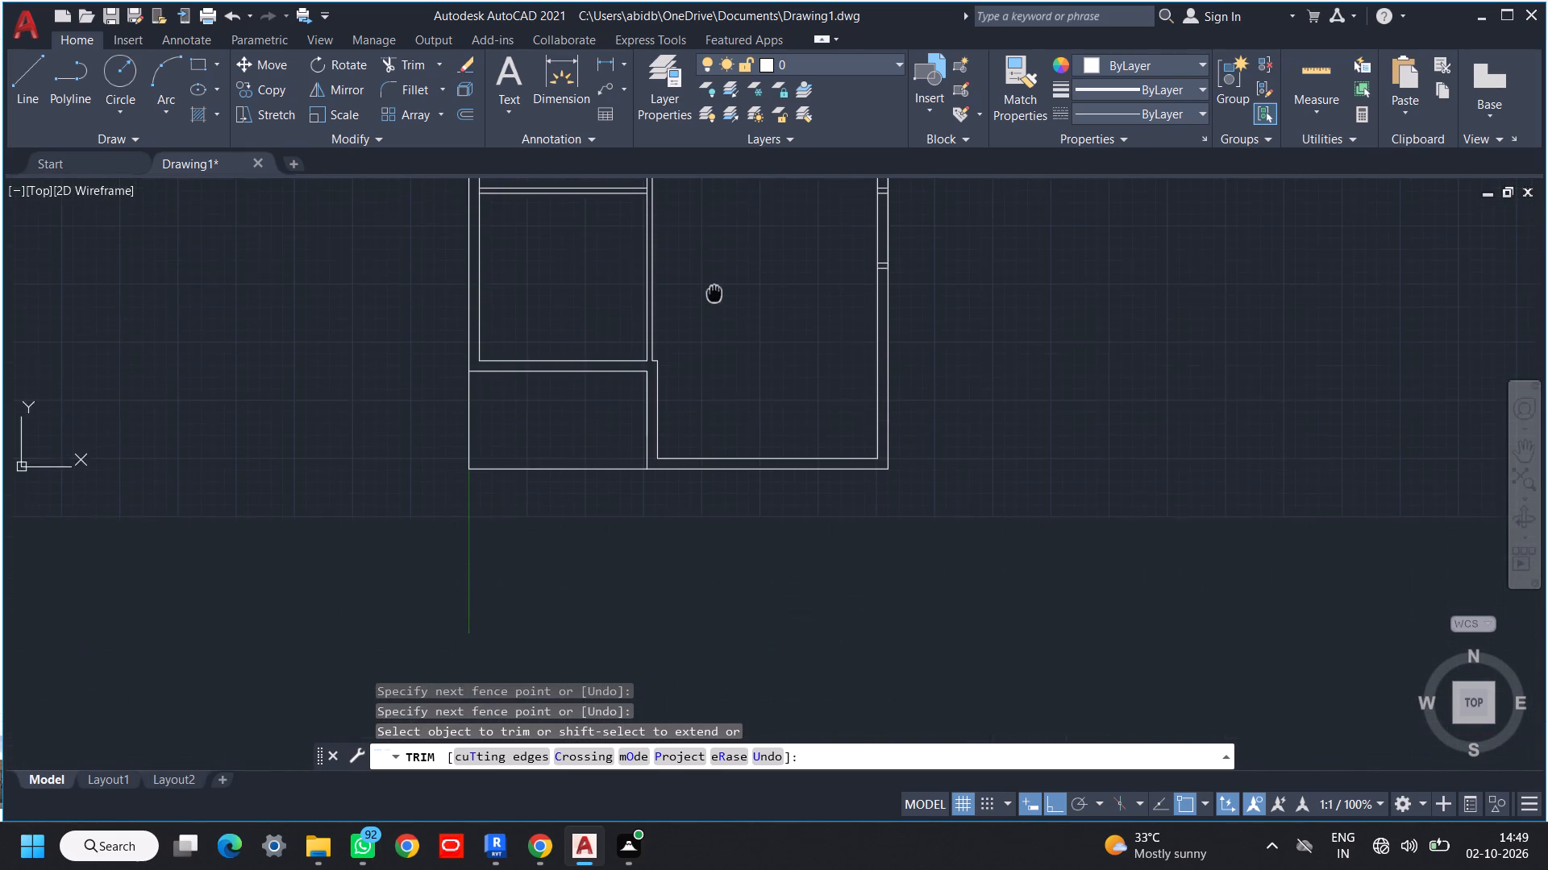
middle_drag(714, 288, 714, 284)
scroll(662, 382, up, 2)
middle_drag(667, 356, 669, 377)
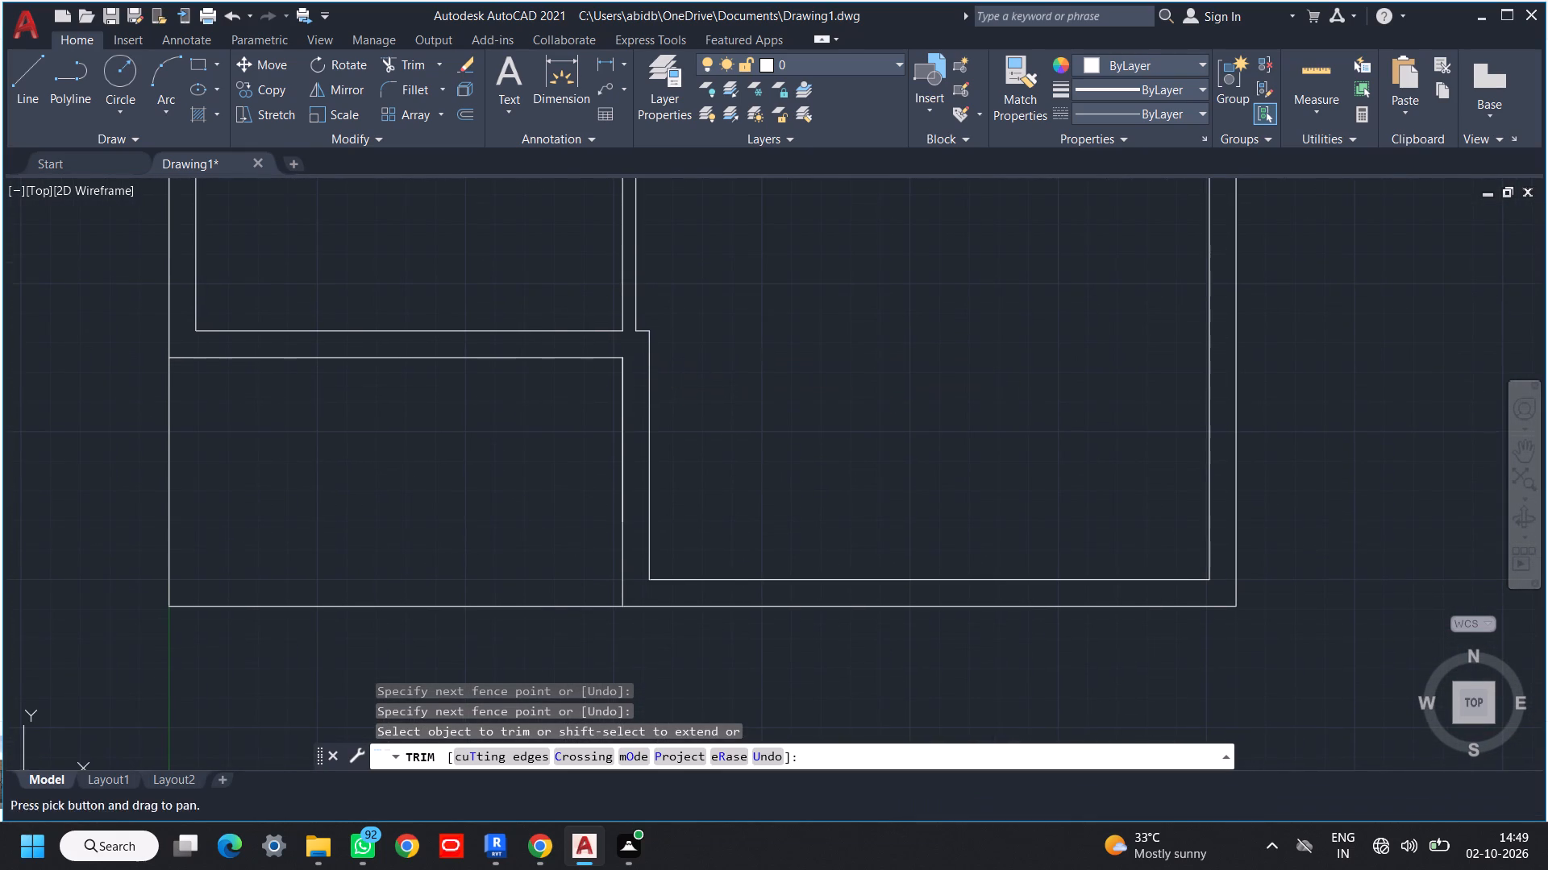
key(Escape)
text(ex)
key(space)
key(space)
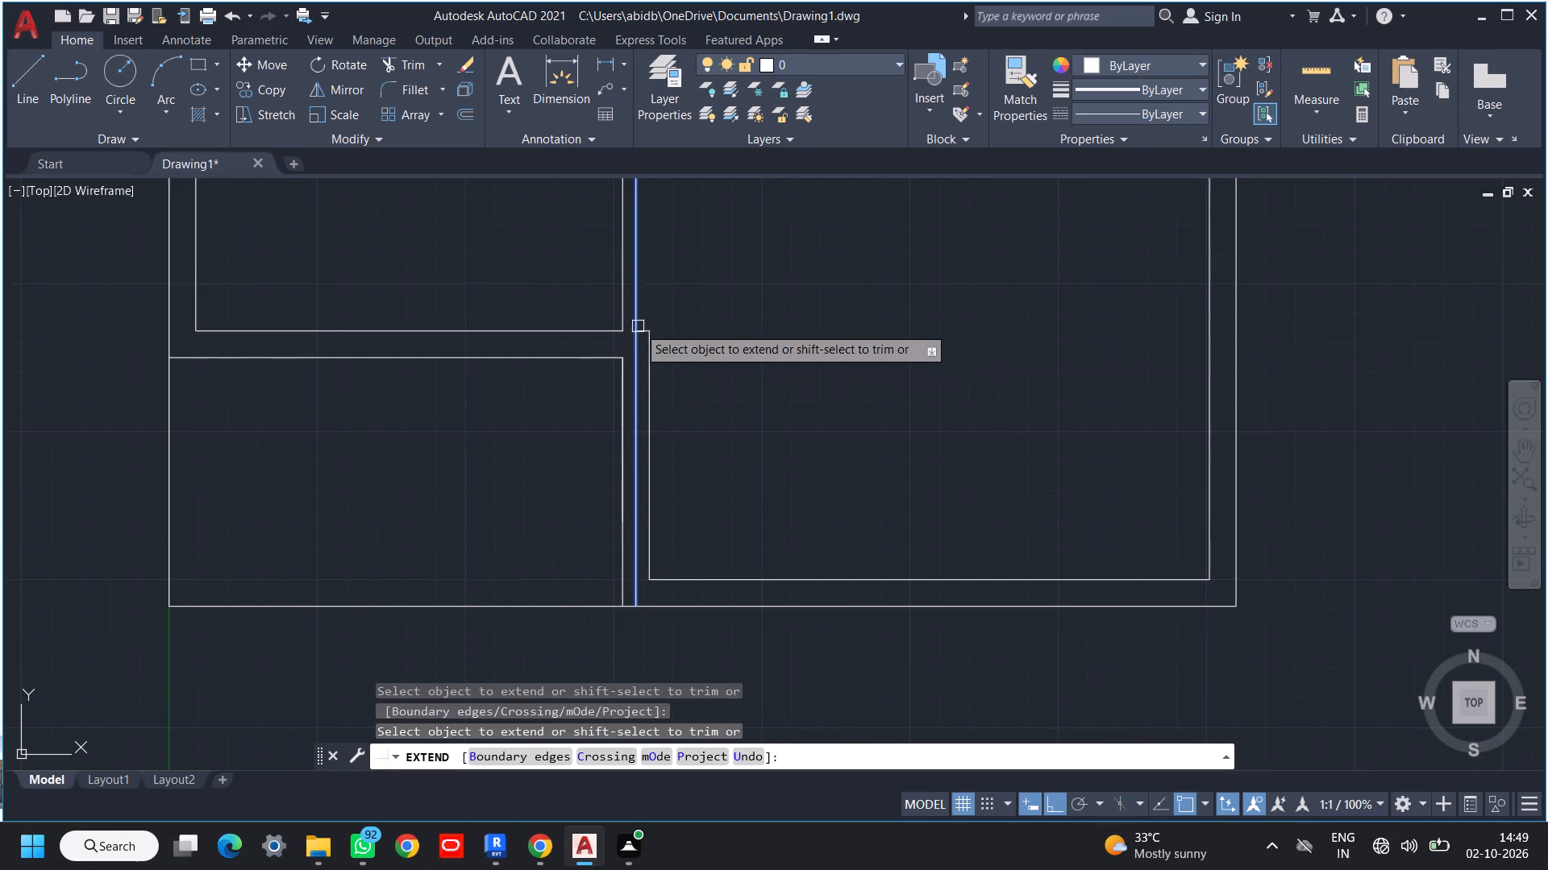
click(630, 313)
key(Escape)
key(Escape)
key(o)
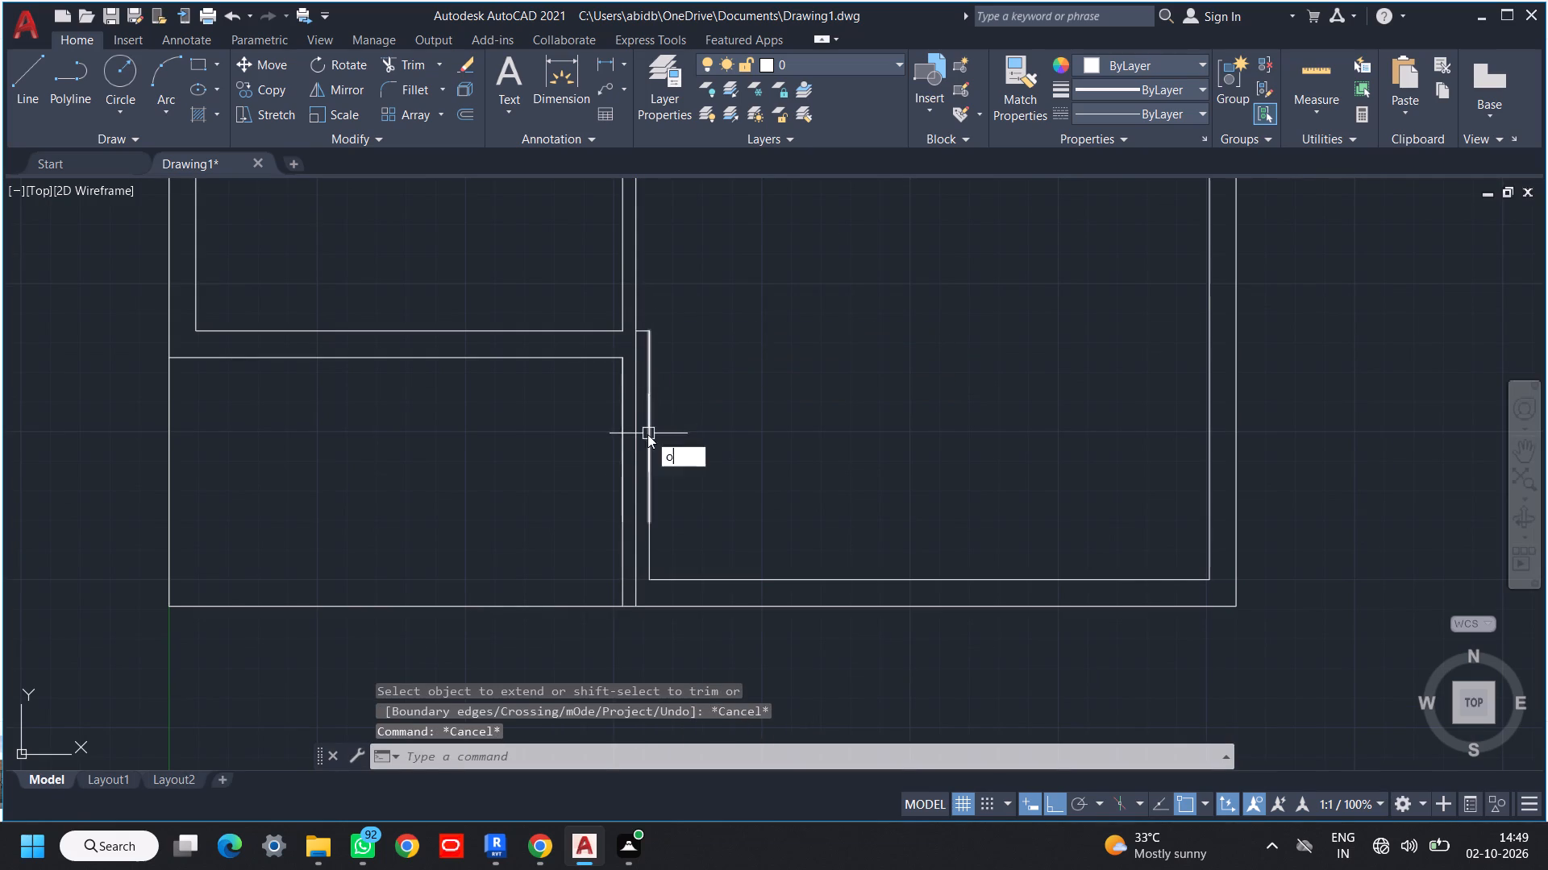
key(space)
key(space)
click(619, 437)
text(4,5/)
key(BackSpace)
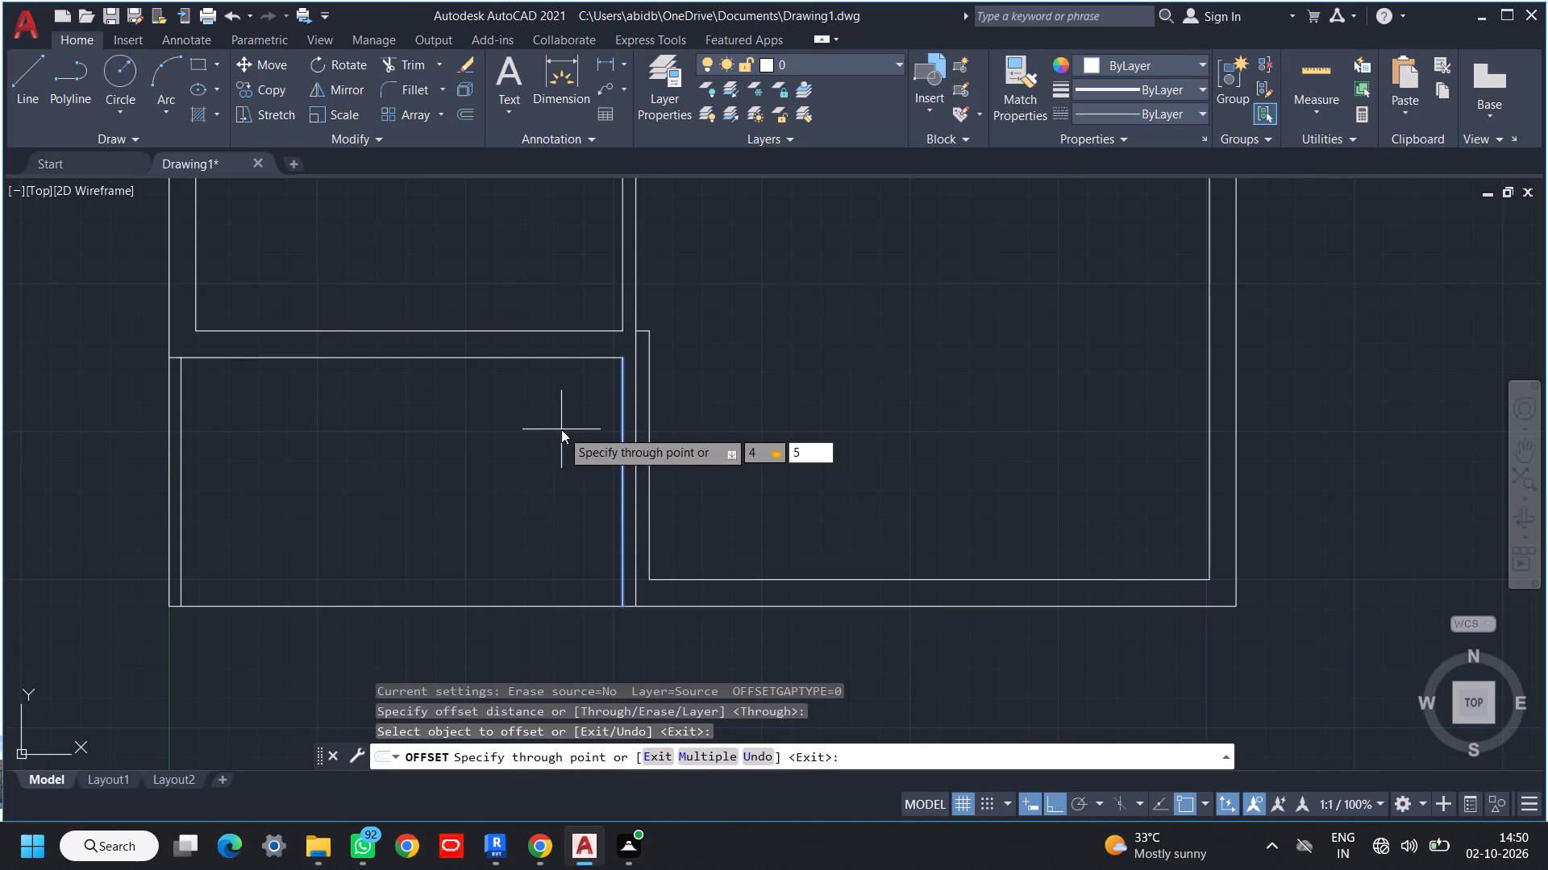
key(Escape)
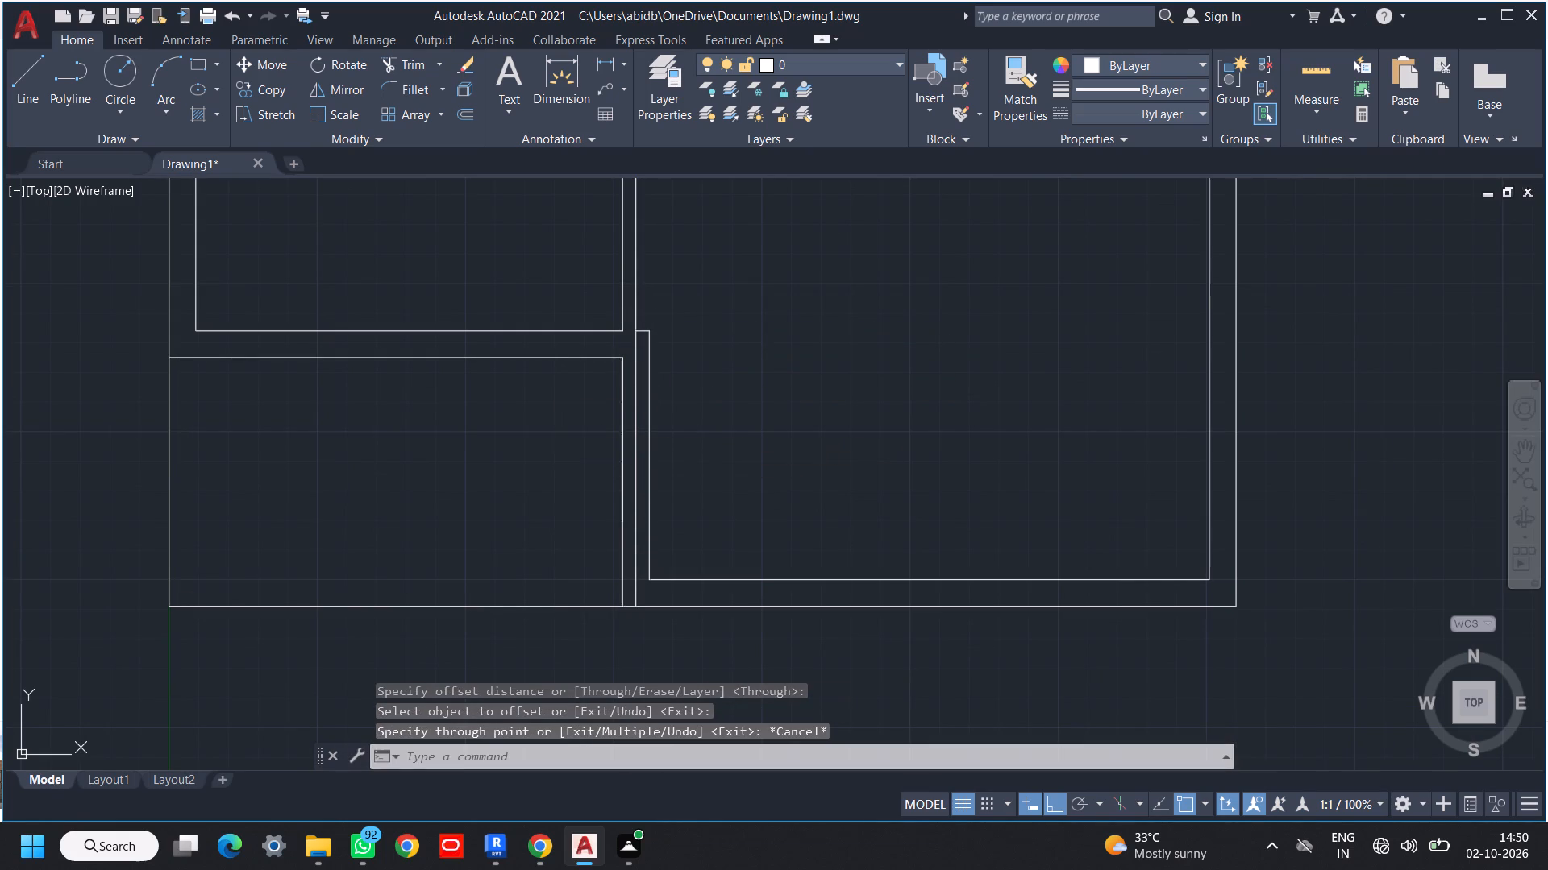
Offset the front-left space's right line 4.5" toward the inside of that space.
scroll(631, 429, up, 1)
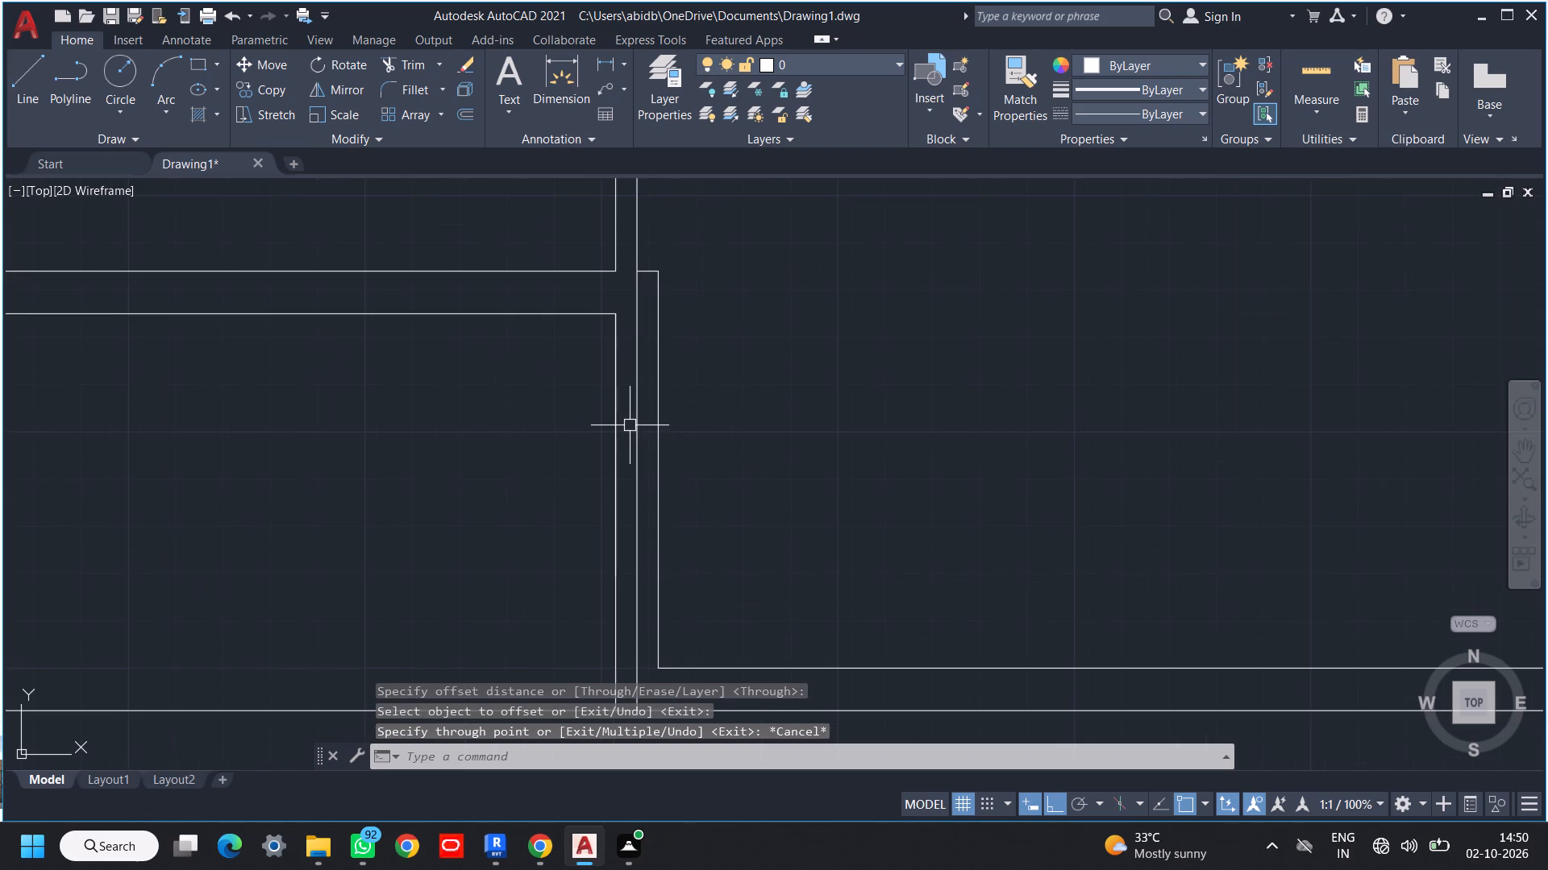
key(o)
key(space)
key(space)
click(620, 429)
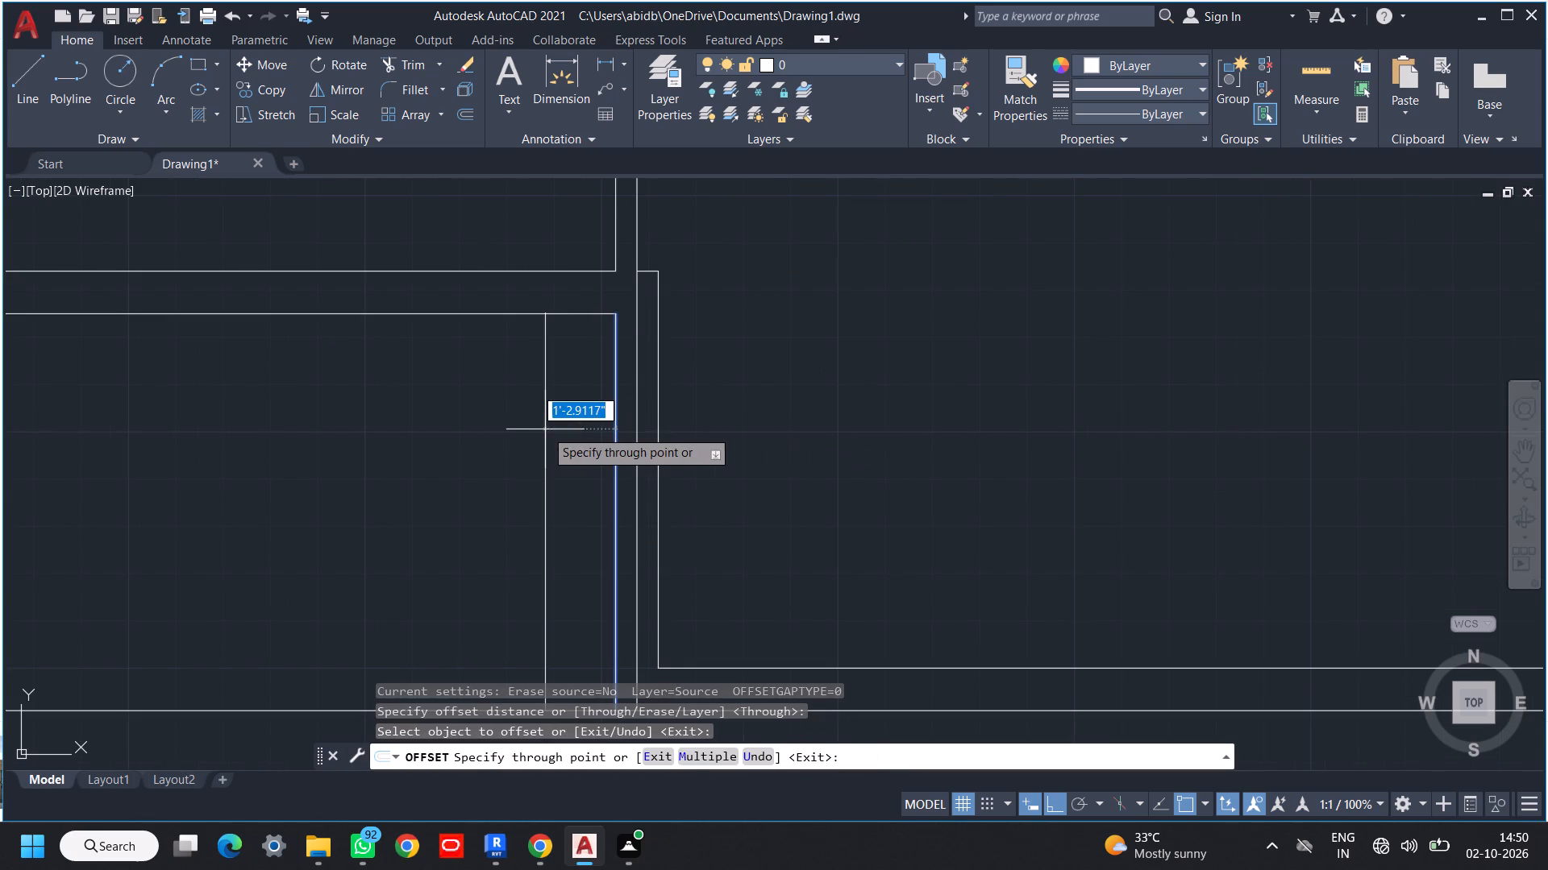
text(4.5")
key(Return)
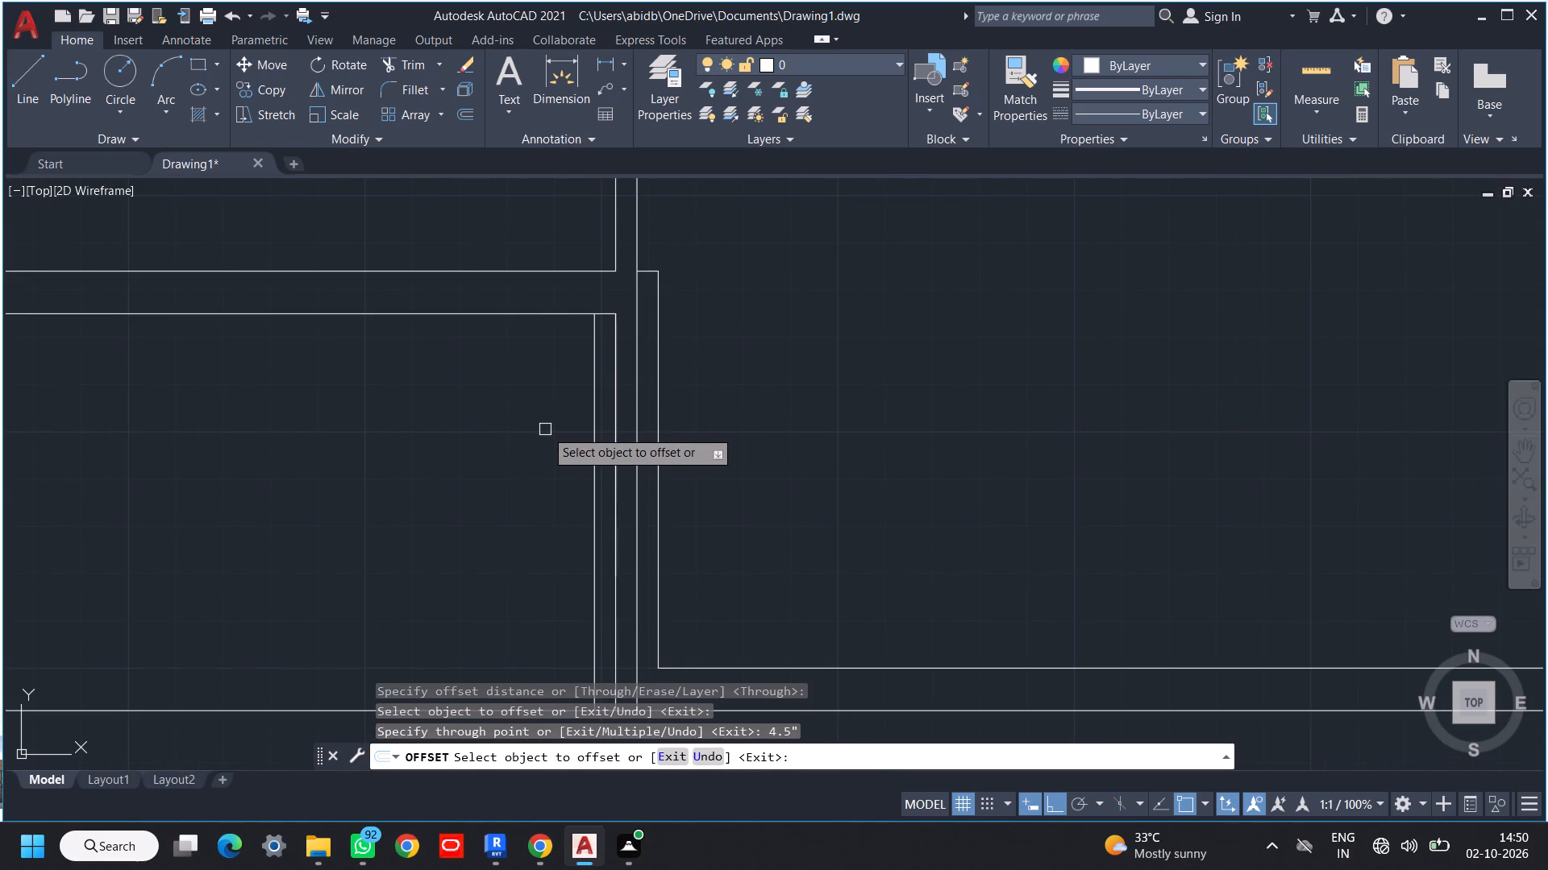
key(Escape)
key(Escape)
Trim away the short horizontal jog beside the middle wall and the stepped wall face running down from it.
middle_drag(584, 490, 553, 390)
scroll(567, 419, down, 1)
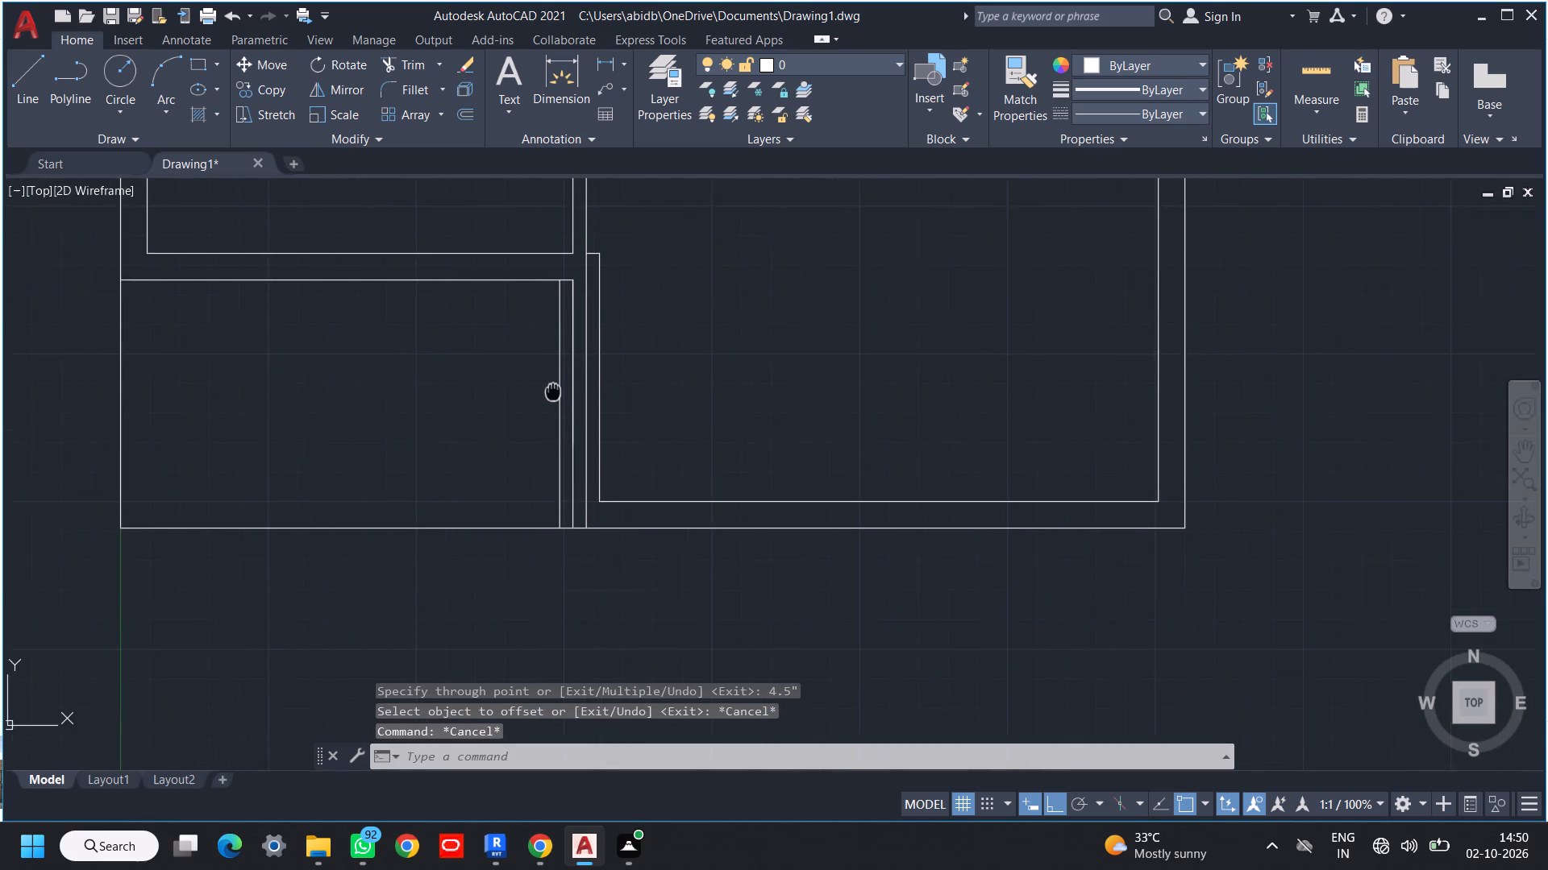
middle_drag(553, 390, 526, 421)
text(tr)
key(space)
key(space)
scroll(560, 305, up, 2)
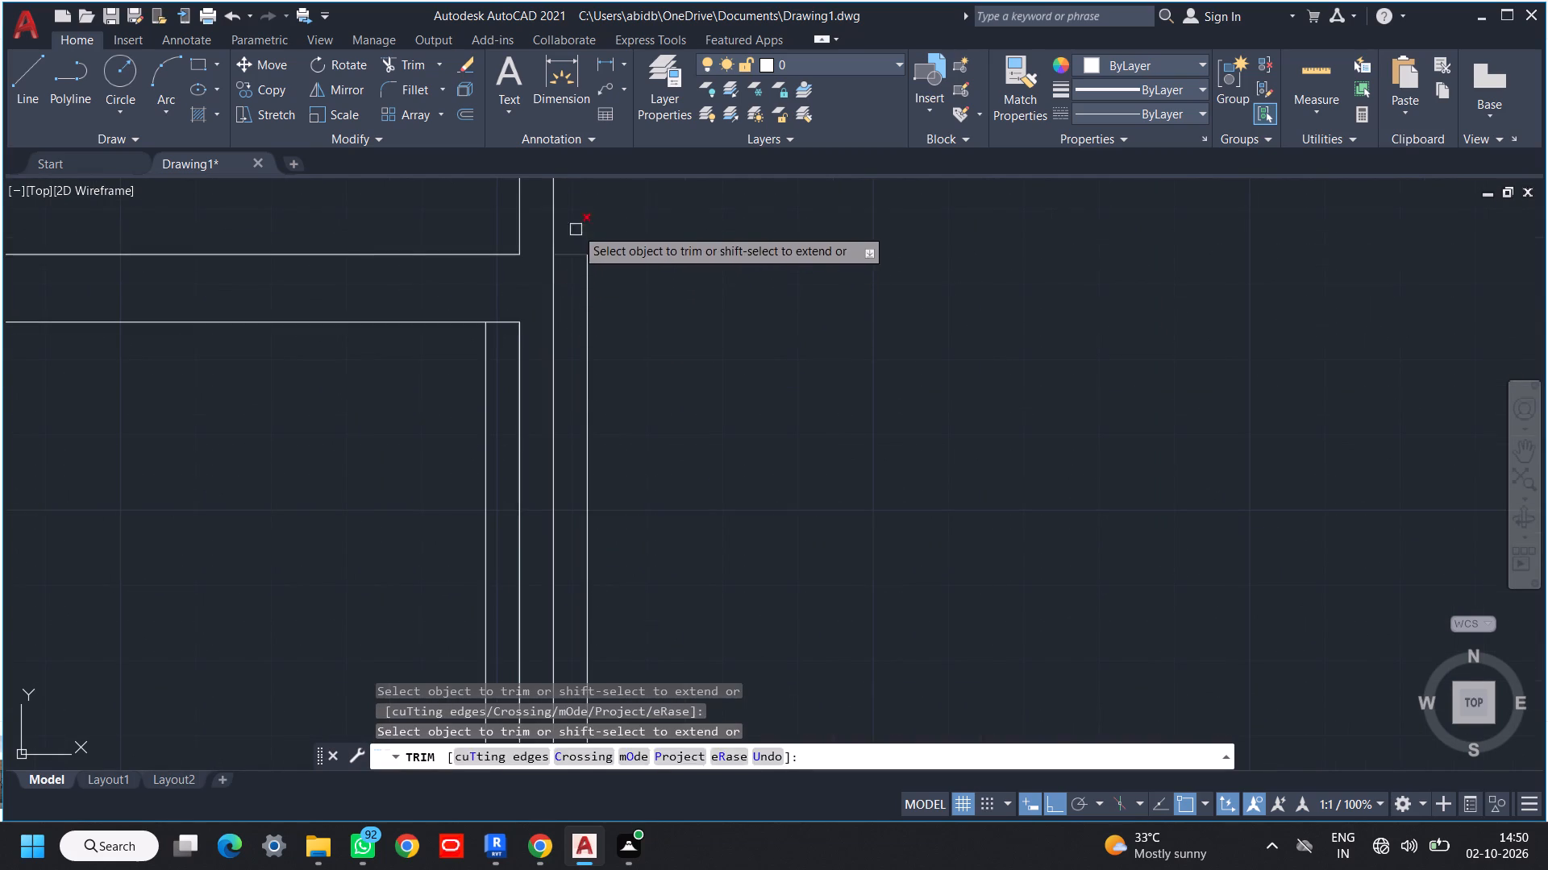
click(576, 225)
click(584, 360)
click(602, 424)
click(582, 453)
Trim the front-left space's old right line, the rear-wall line end beyond the new line, and the leftover stepped-face stub near the front wall.
scroll(582, 459, down, 1)
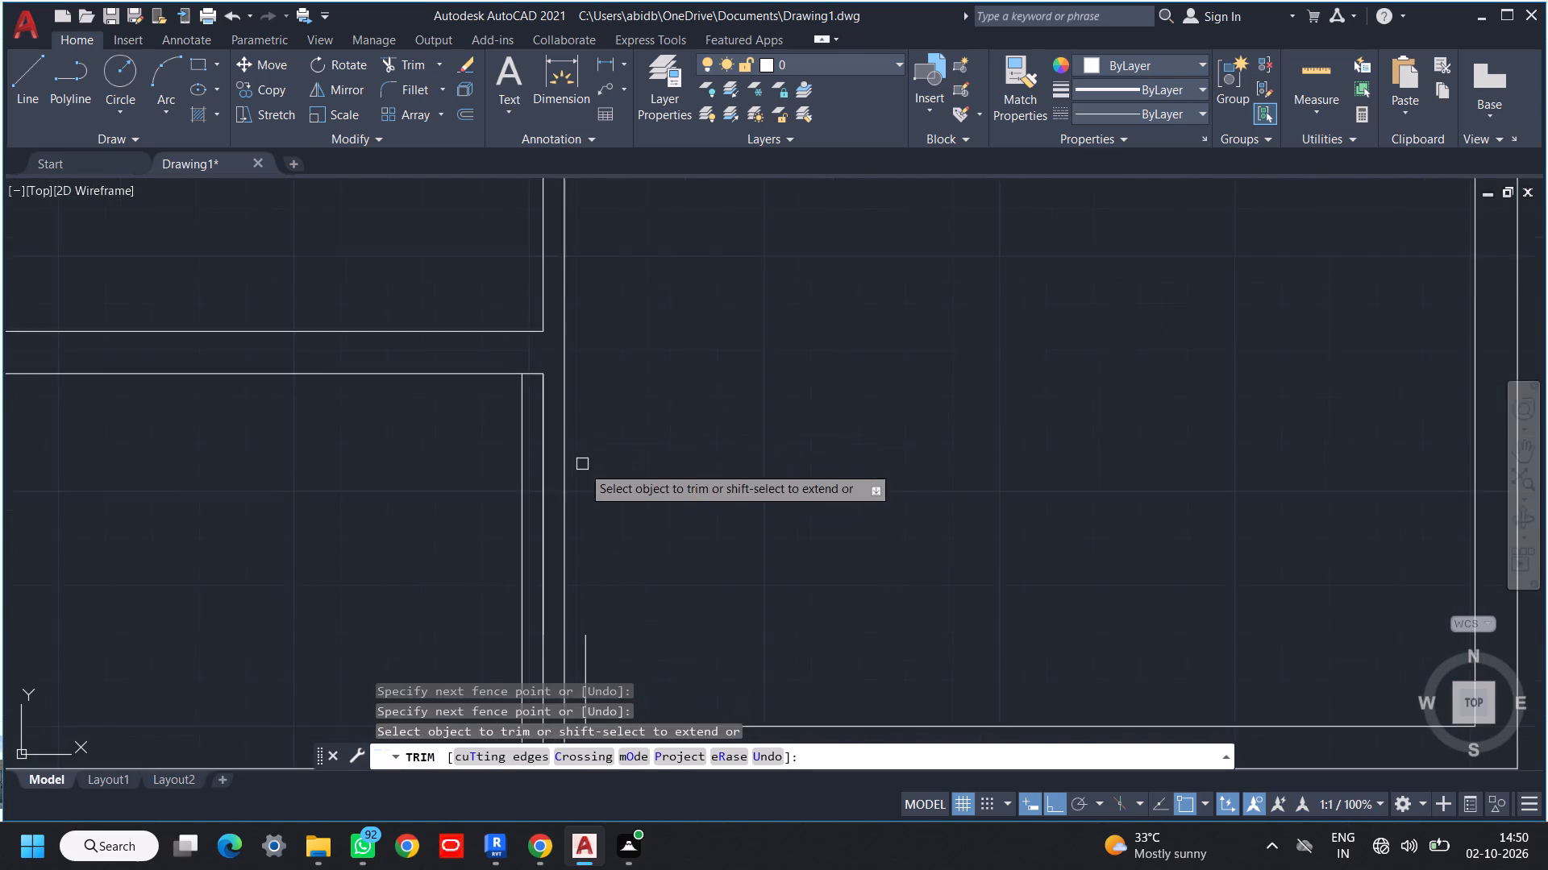
middle_drag(584, 460, 597, 328)
scroll(568, 246, up, 2)
click(495, 210)
click(543, 328)
scroll(547, 366, down, 2)
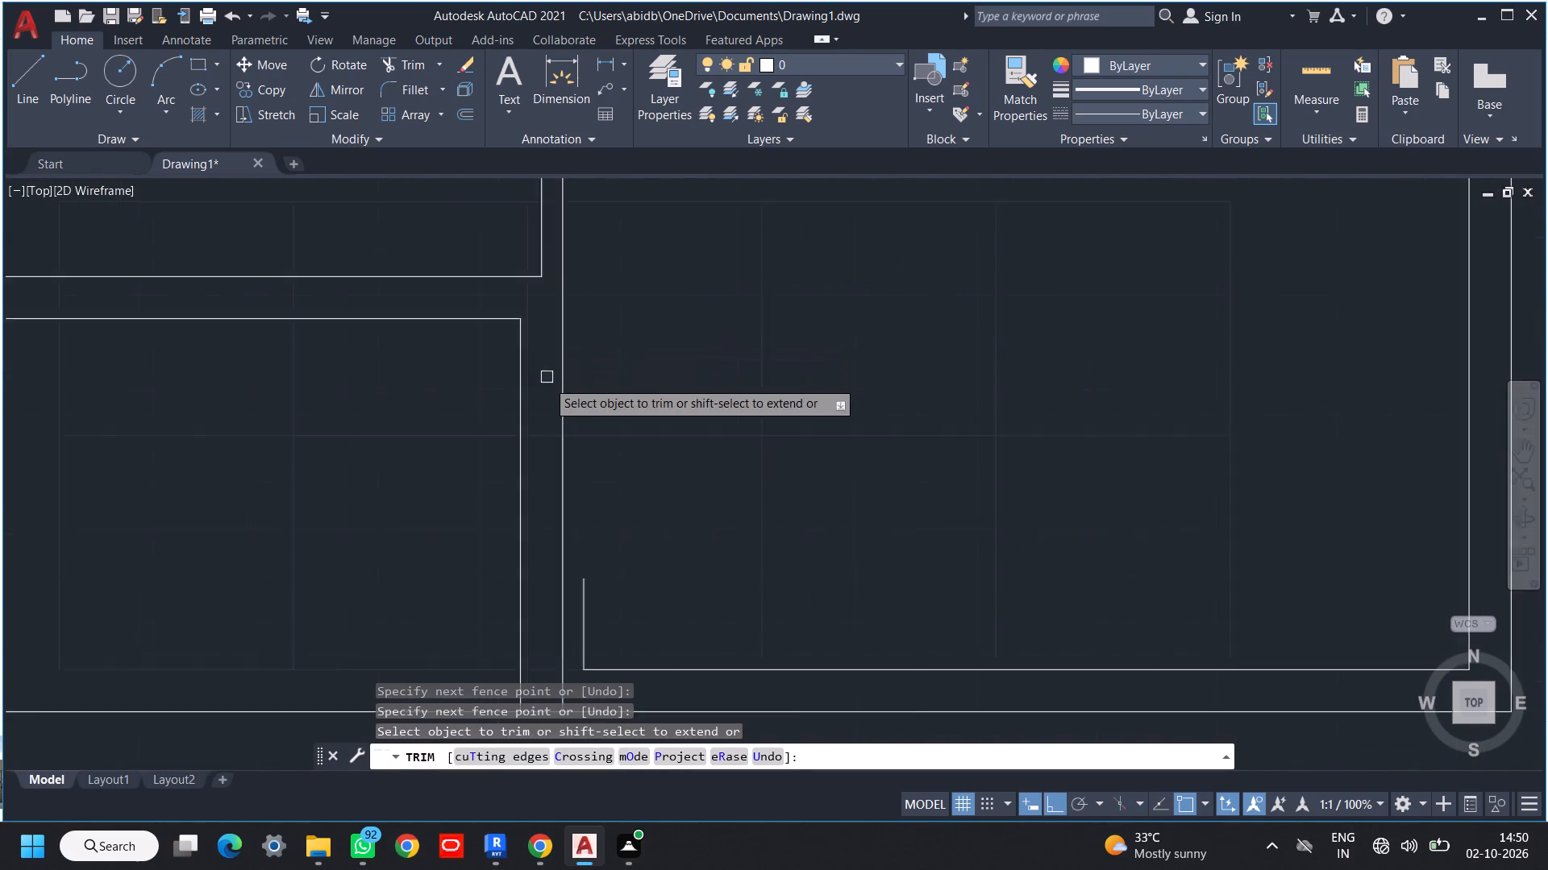
scroll(547, 384, down, 1)
middle_drag(596, 491, 594, 336)
scroll(584, 379, up, 3)
click(581, 372)
click(489, 438)
scroll(575, 425, down, 3)
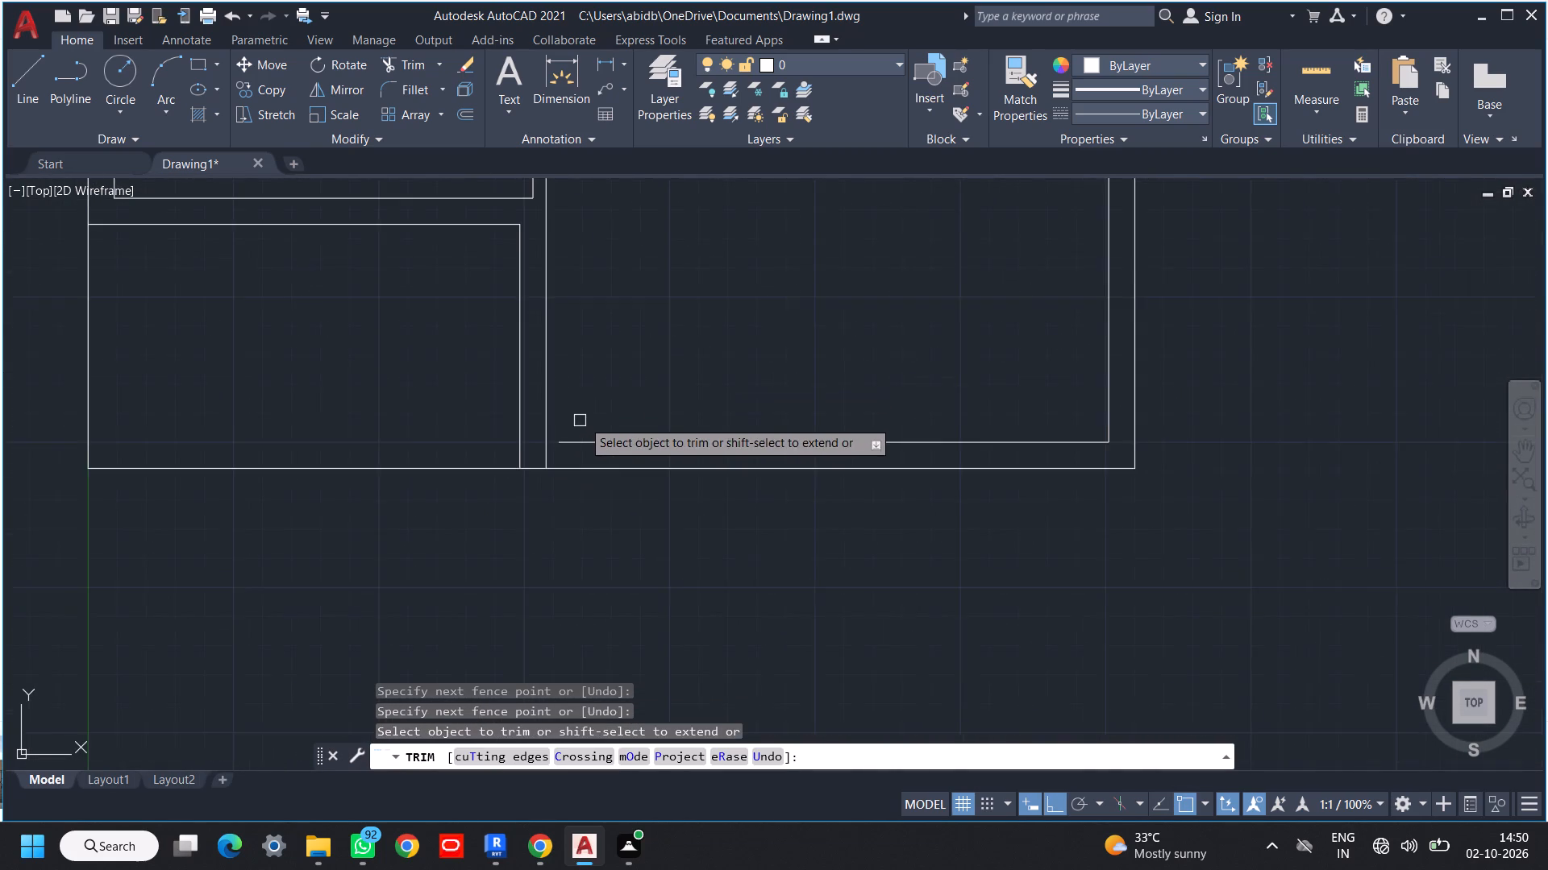
middle_drag(593, 416, 597, 449)
key(Escape)
Extend the front wall's inner line to the middle wall's right line.
text(ex)
key(space)
key(space)
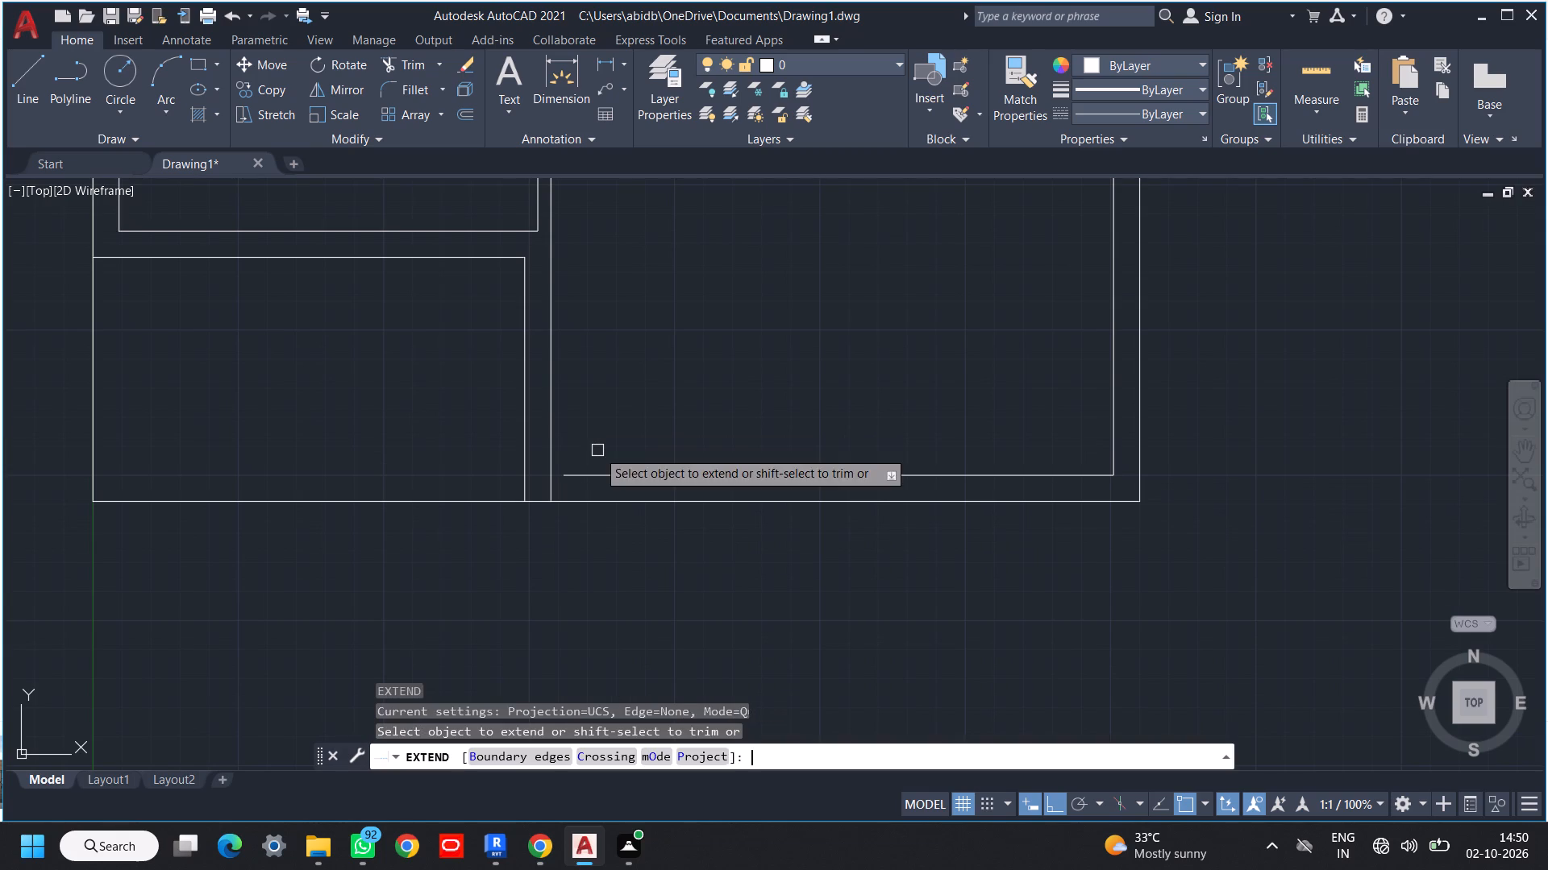
click(585, 479)
key(Escape)
Trim the middle wall's right line where it crosses the front wall's thickness.
text(tr)
key(space)
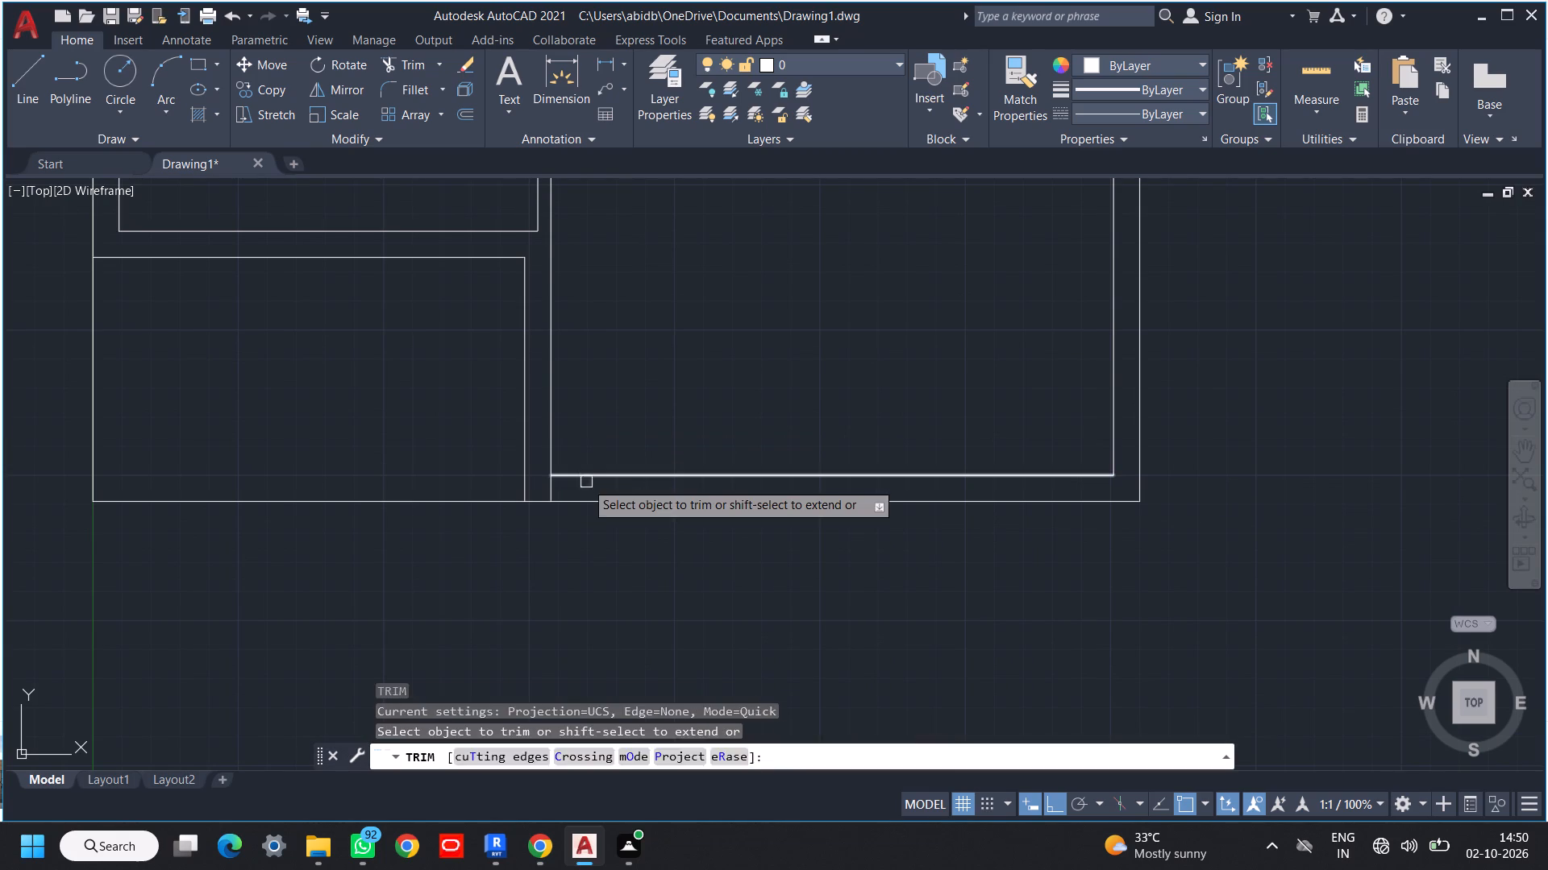
key(space)
scroll(579, 487, up, 3)
click(579, 486)
click(418, 486)
scroll(522, 440, down, 4)
middle_drag(581, 382, 620, 563)
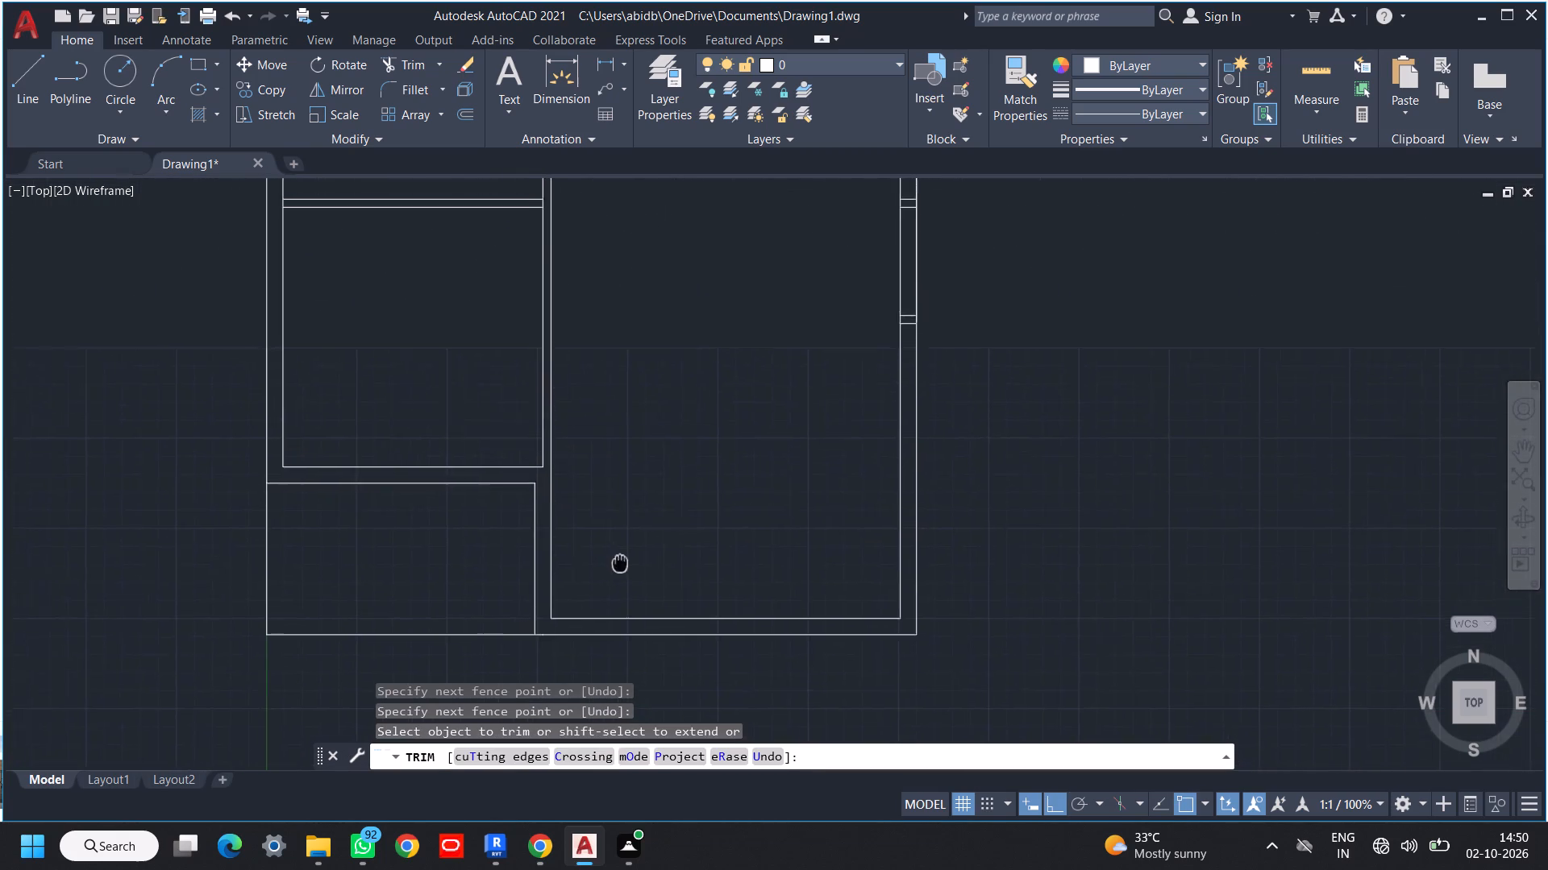
middle_drag(620, 563, 639, 638)
key(Escape)
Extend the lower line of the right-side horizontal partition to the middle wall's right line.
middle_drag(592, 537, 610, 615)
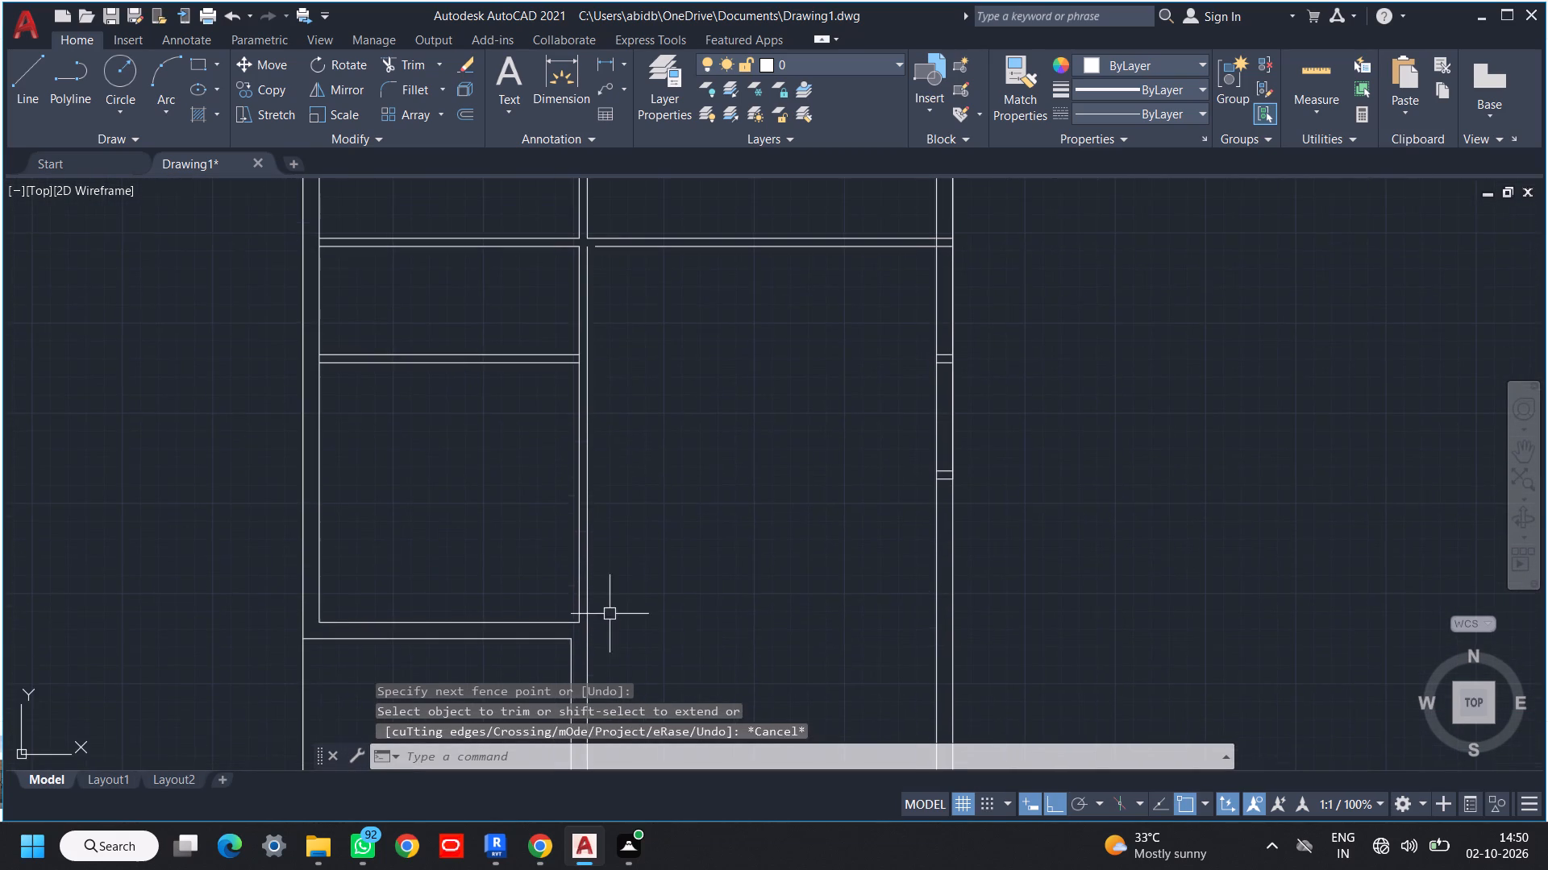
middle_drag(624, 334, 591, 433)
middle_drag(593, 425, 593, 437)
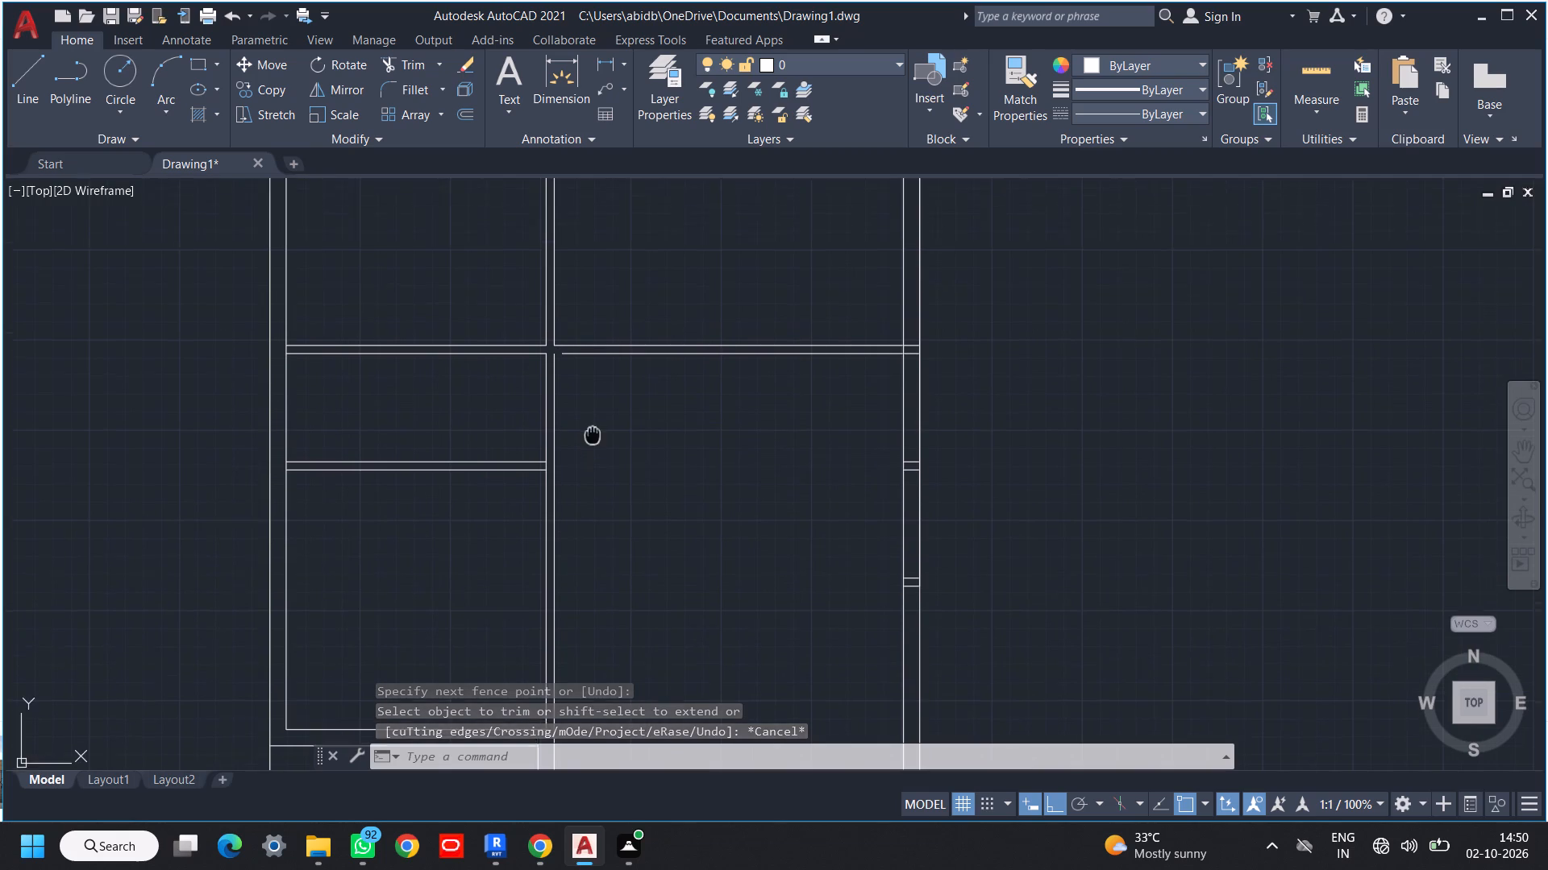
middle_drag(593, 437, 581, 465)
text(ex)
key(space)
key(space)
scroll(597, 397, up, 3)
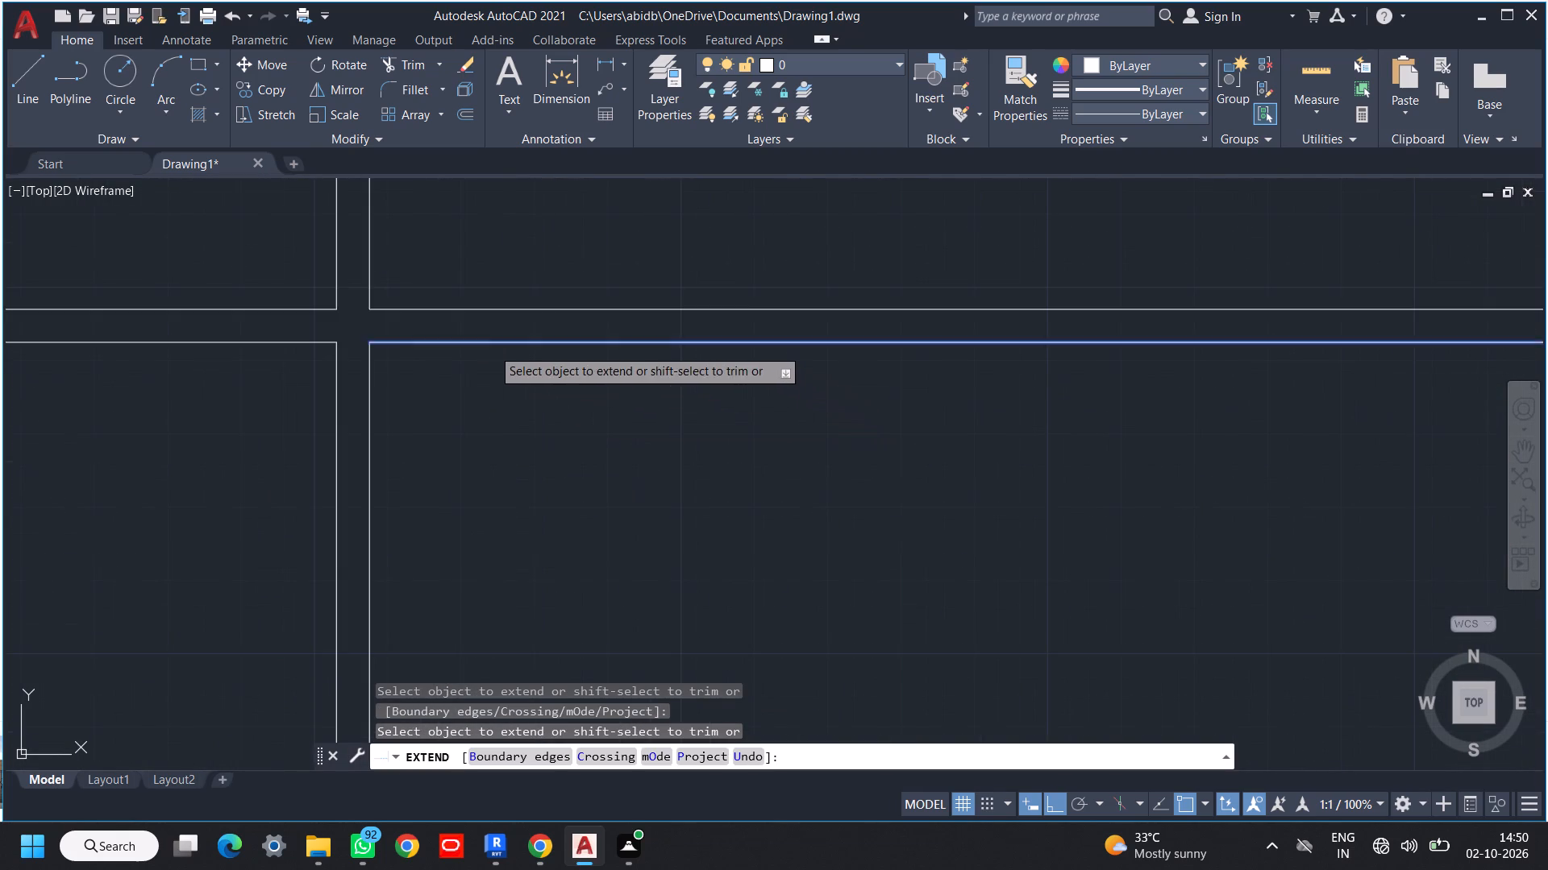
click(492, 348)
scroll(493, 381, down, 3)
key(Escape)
Delete both lines of the horizontal partition running from the middle wall to the right outer wall.
middle_drag(516, 458, 536, 545)
scroll(536, 549, down, 1)
middle_drag(532, 545, 484, 528)
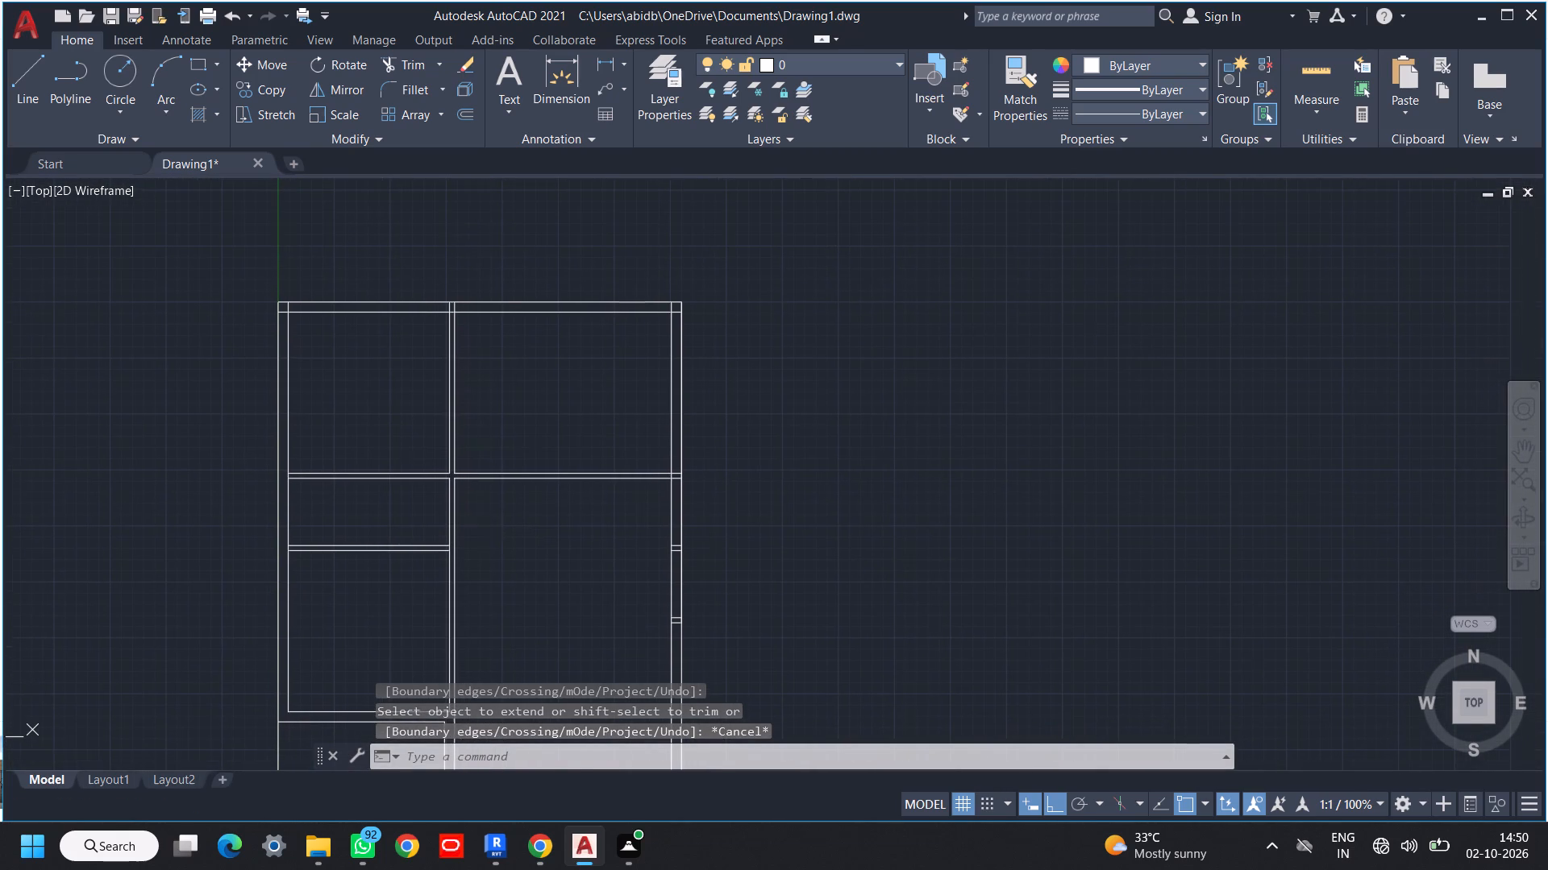
click(548, 431)
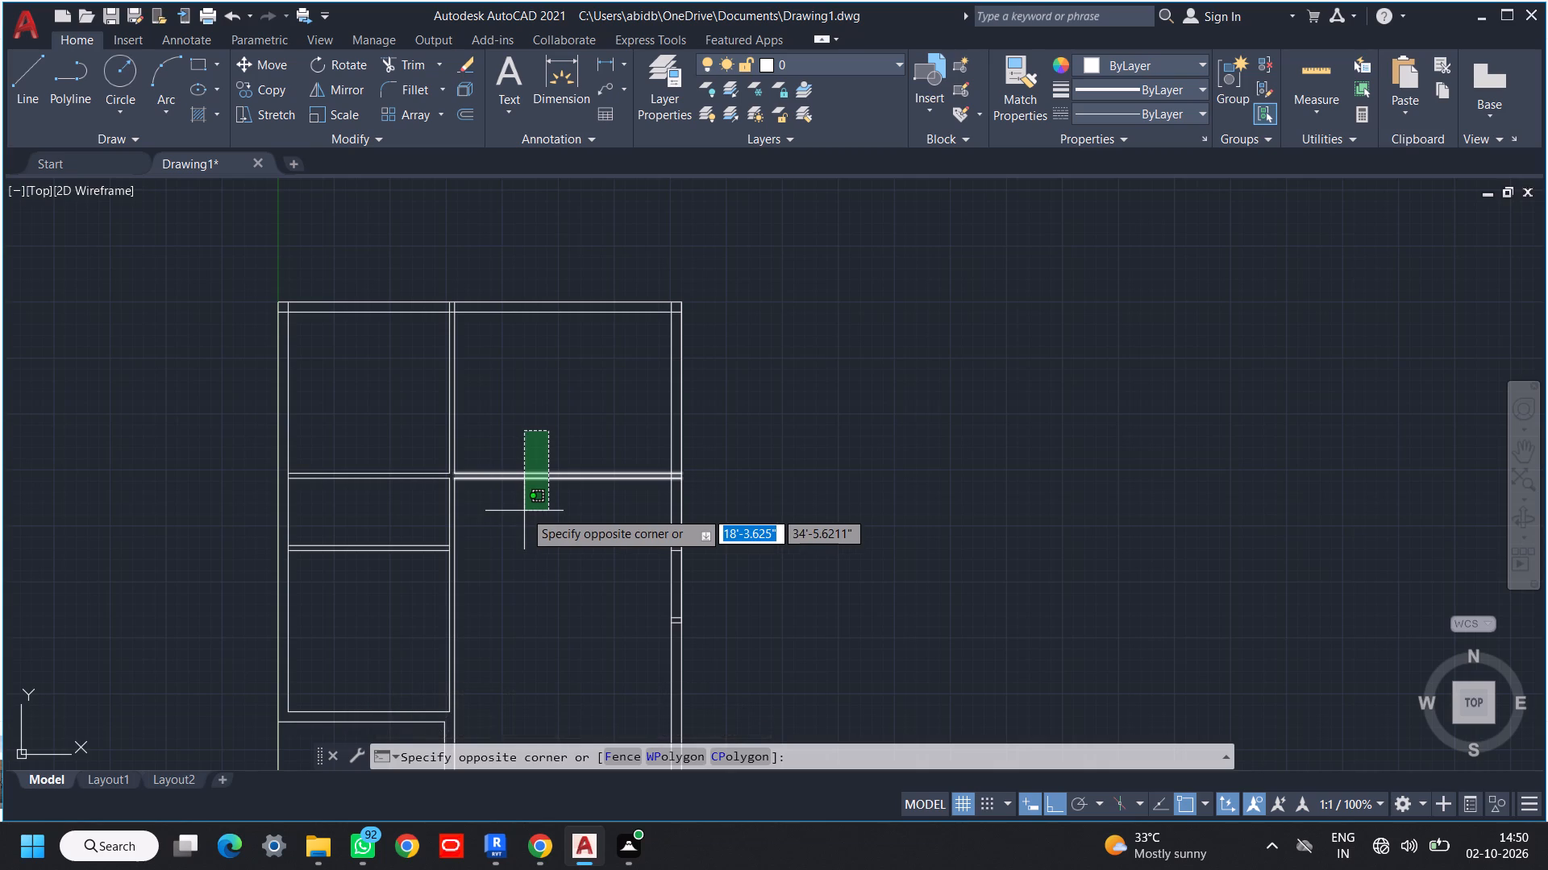
click(524, 511)
key(Delete)
Offset the rear wall's outer line 6' into the plan.
text(o)
key(space)
key(space)
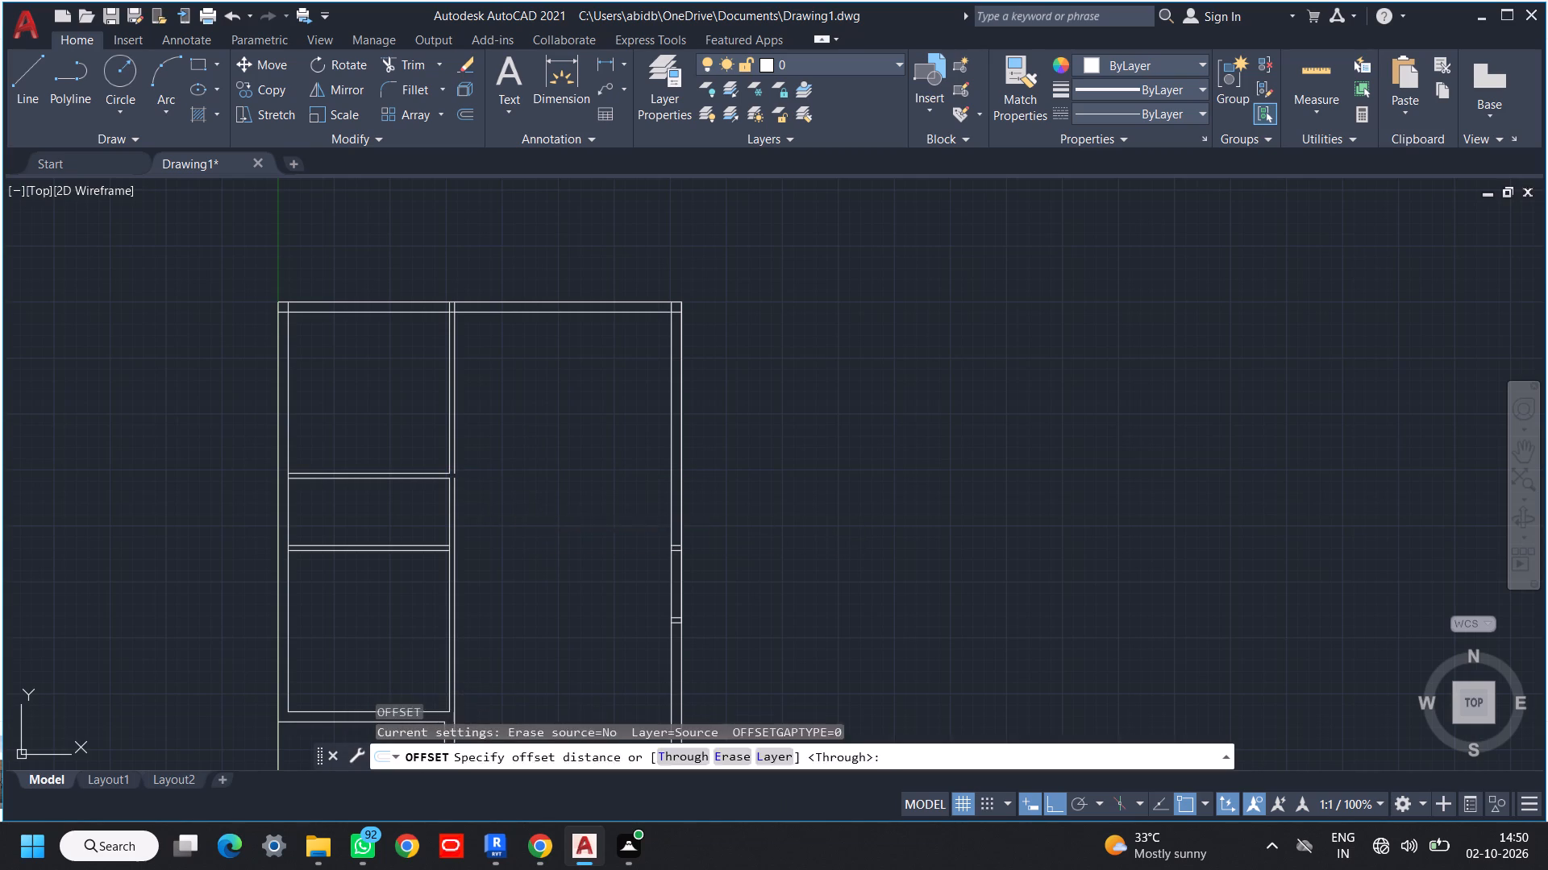
click(547, 300)
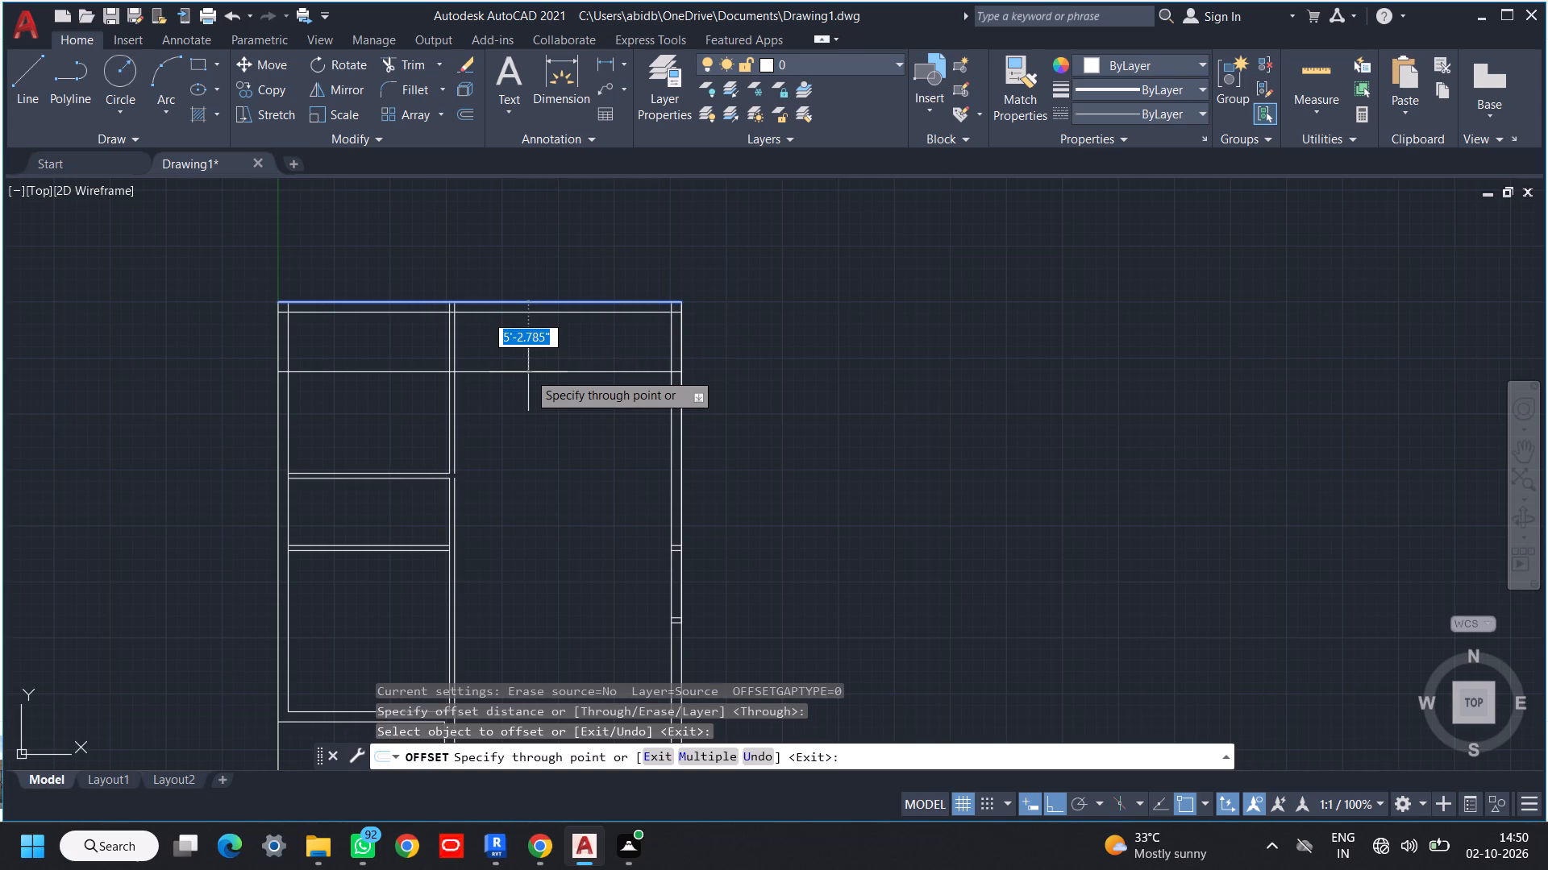
text(6')
key(Return)
Offset the new horizontal line 9" further into the plan to form a wall.
middle_drag(538, 453, 533, 351)
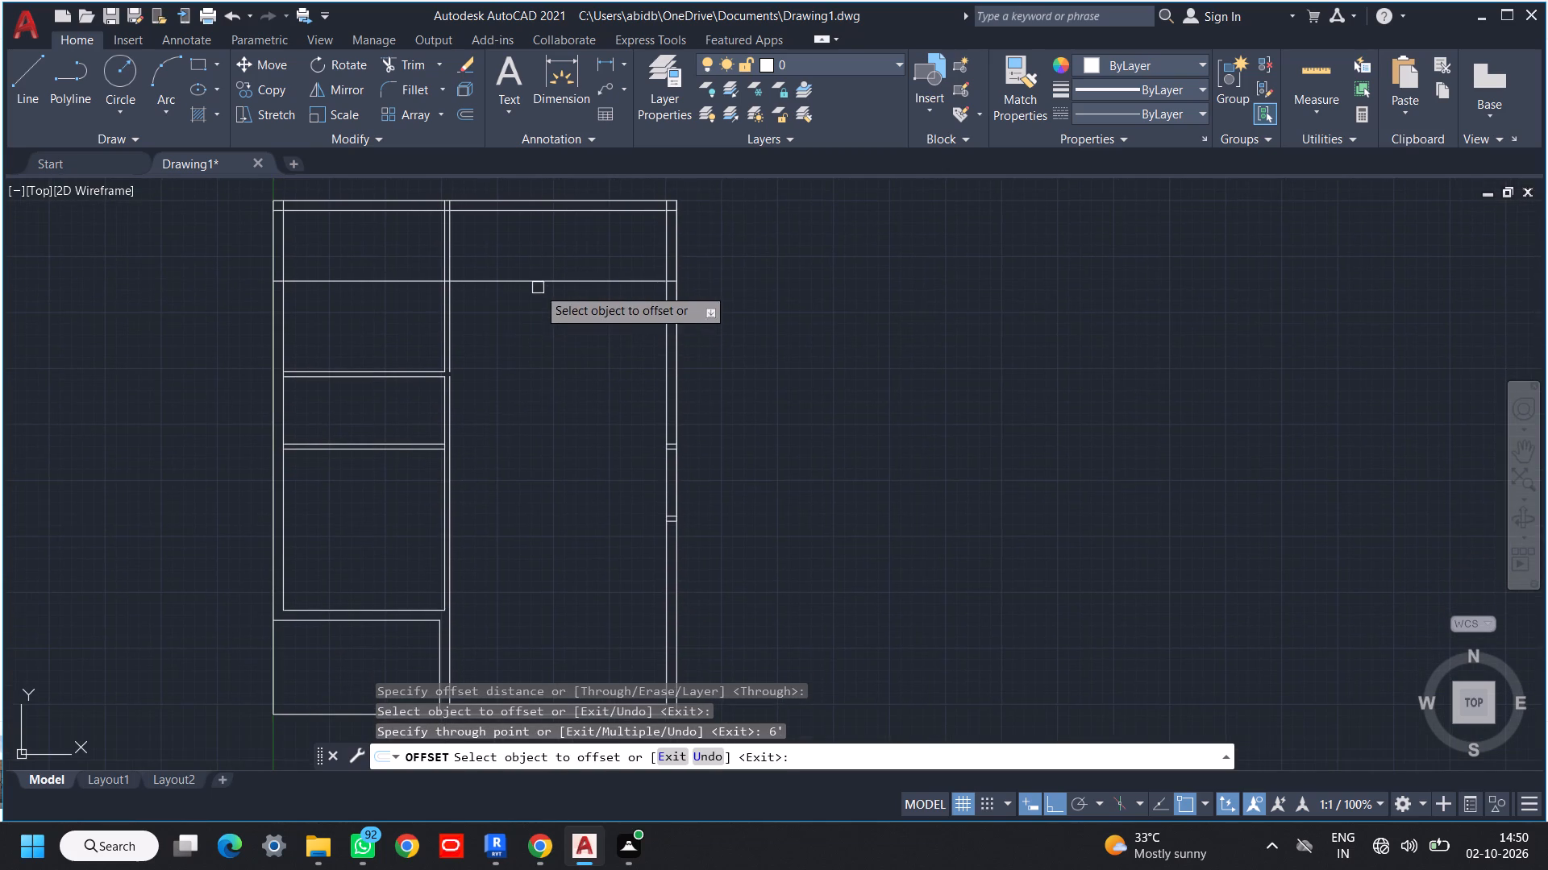
click(539, 284)
text(9")
key(Return)
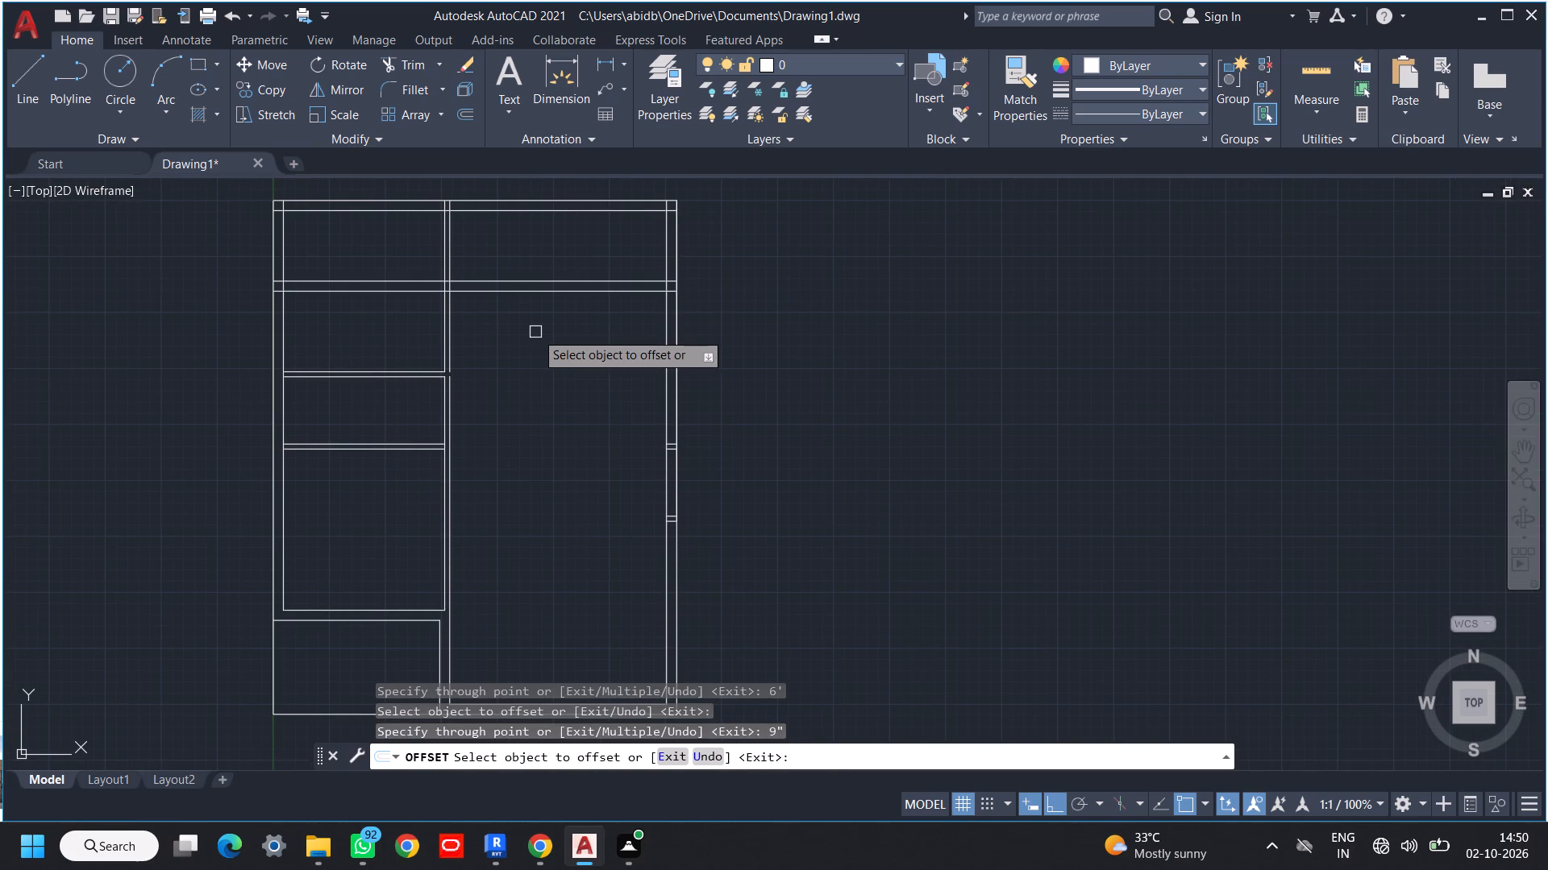
key(Escape)
key(Escape)
Trim the new wall's two lines where they cross the rear-left room and the left outer wall.
text(tr)
key(space)
key(space)
click(395, 238)
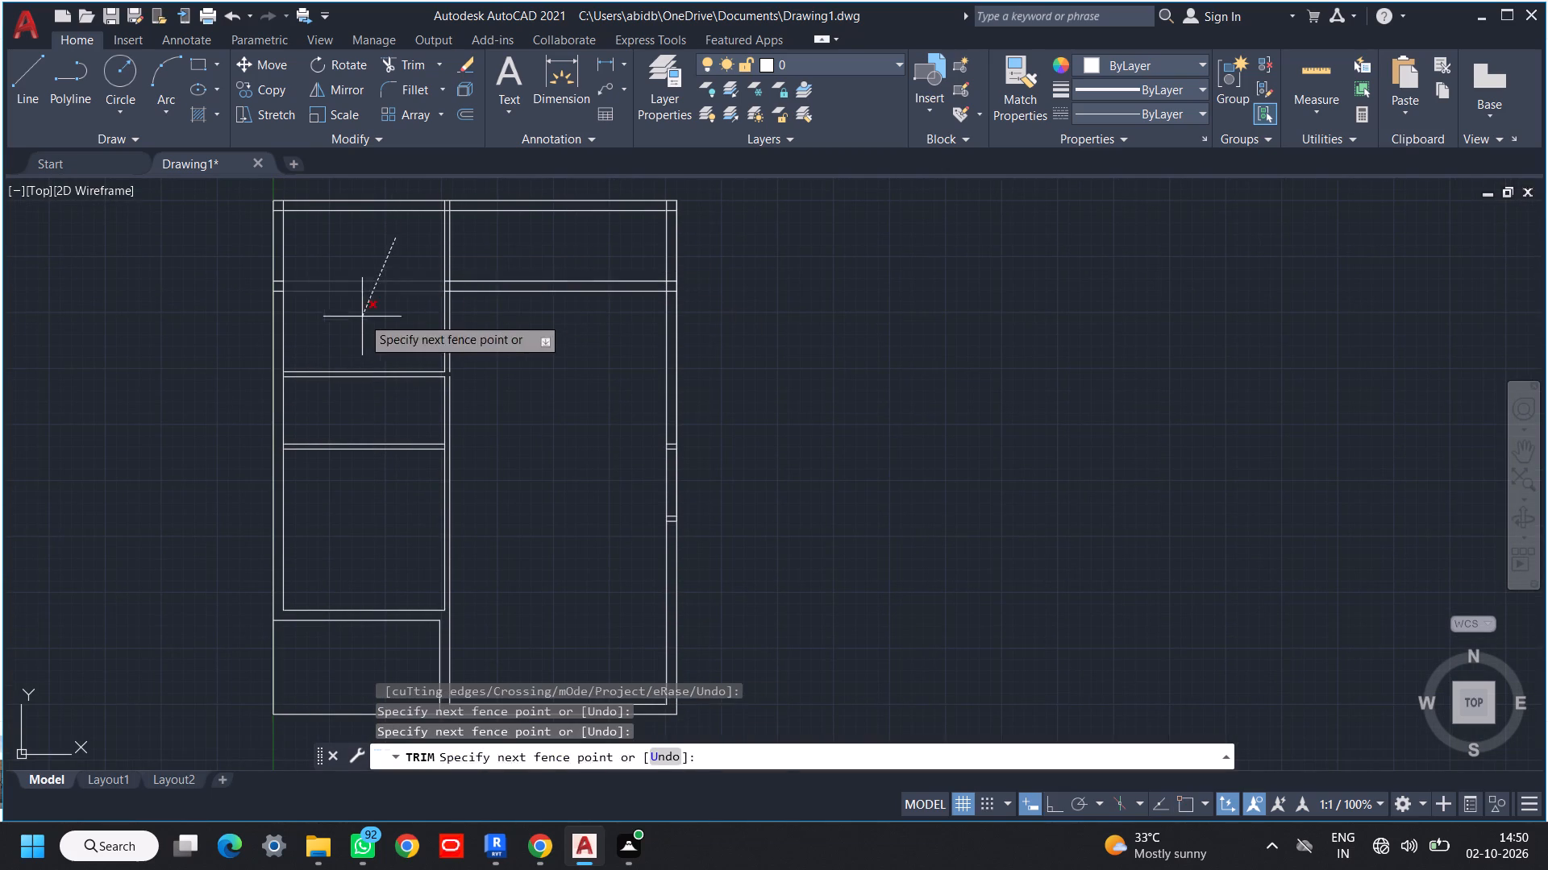
click(360, 322)
scroll(278, 284, up, 3)
click(268, 240)
click(268, 348)
scroll(374, 335, down, 3)
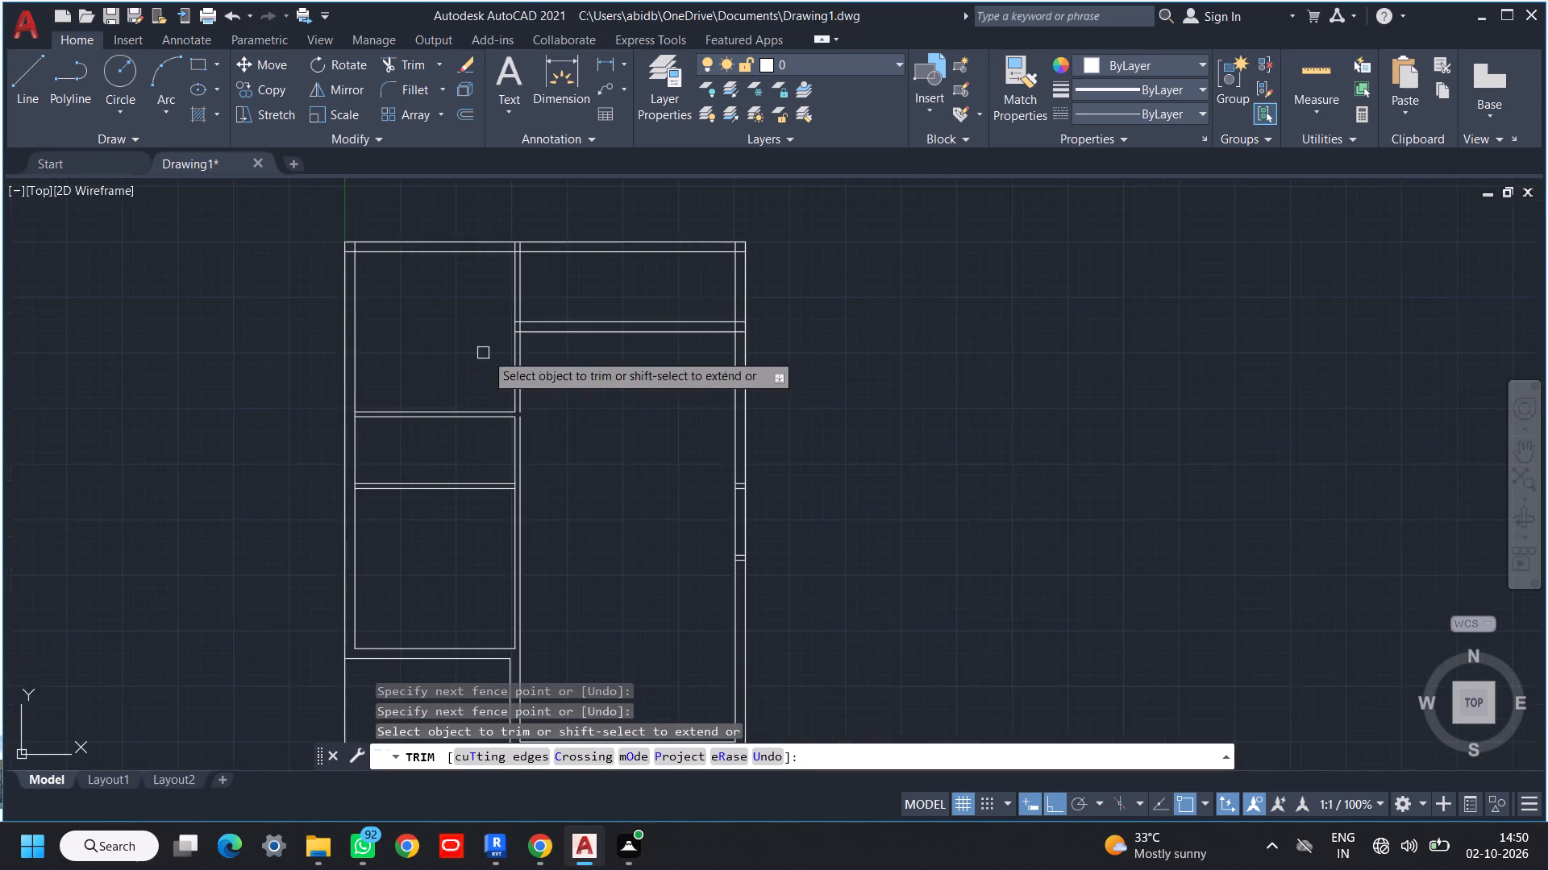
Trim the new wall's two line ends inside the middle wall's thickness.
middle_drag(485, 353, 414, 337)
scroll(460, 307, up, 4)
click(402, 285)
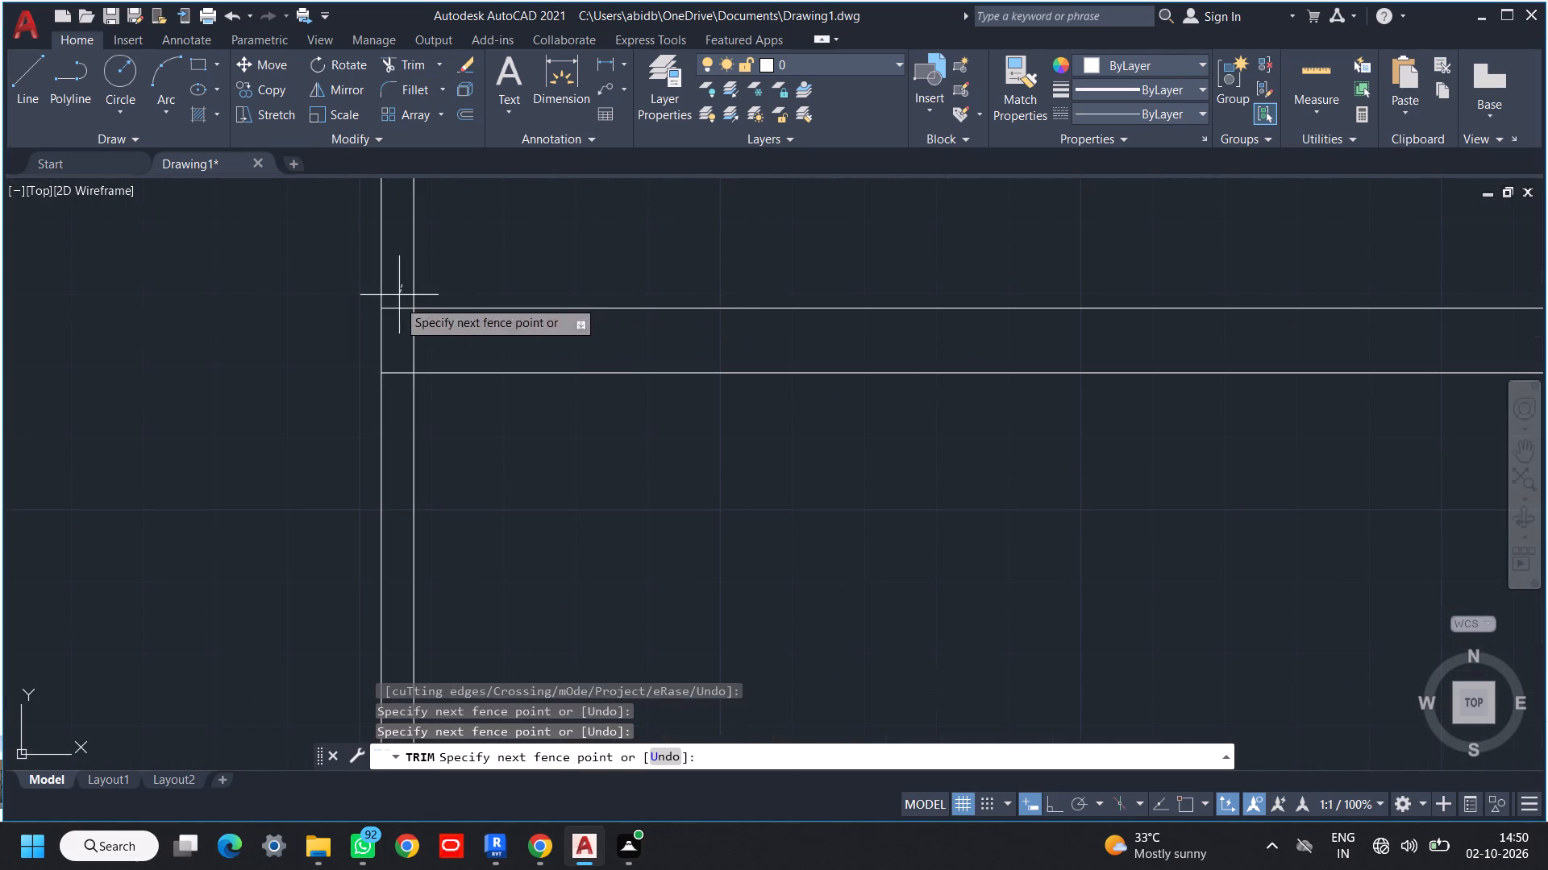
click(392, 402)
scroll(398, 393, down, 3)
Trim away the rear wall's inner line right of the middle wall and the right wall's inner line above the new 9" wall.
middle_drag(419, 359, 435, 383)
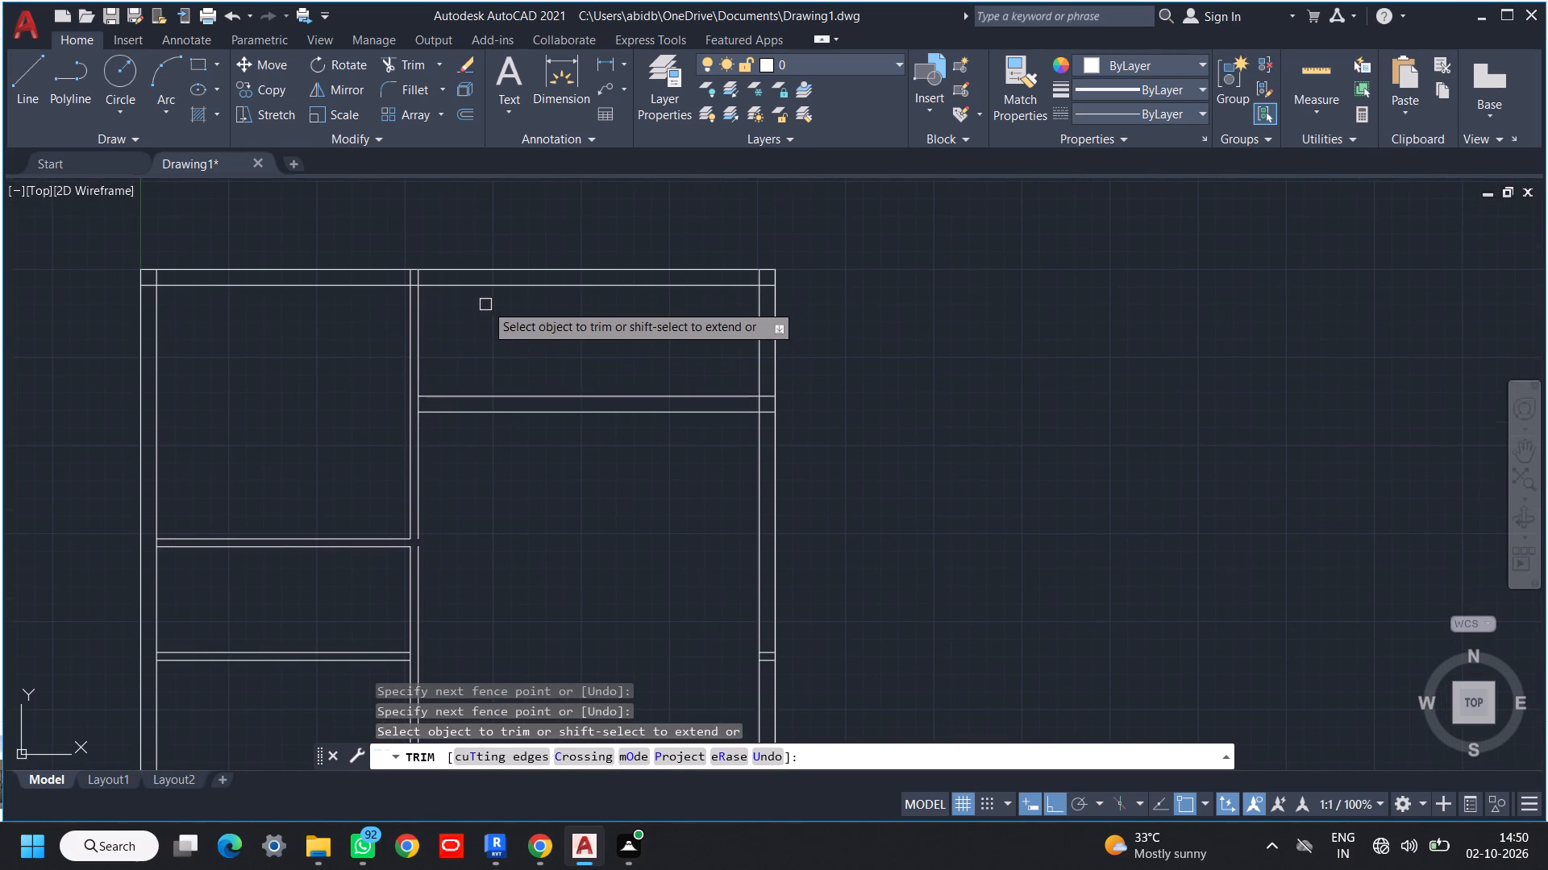
click(496, 283)
scroll(755, 286, up, 3)
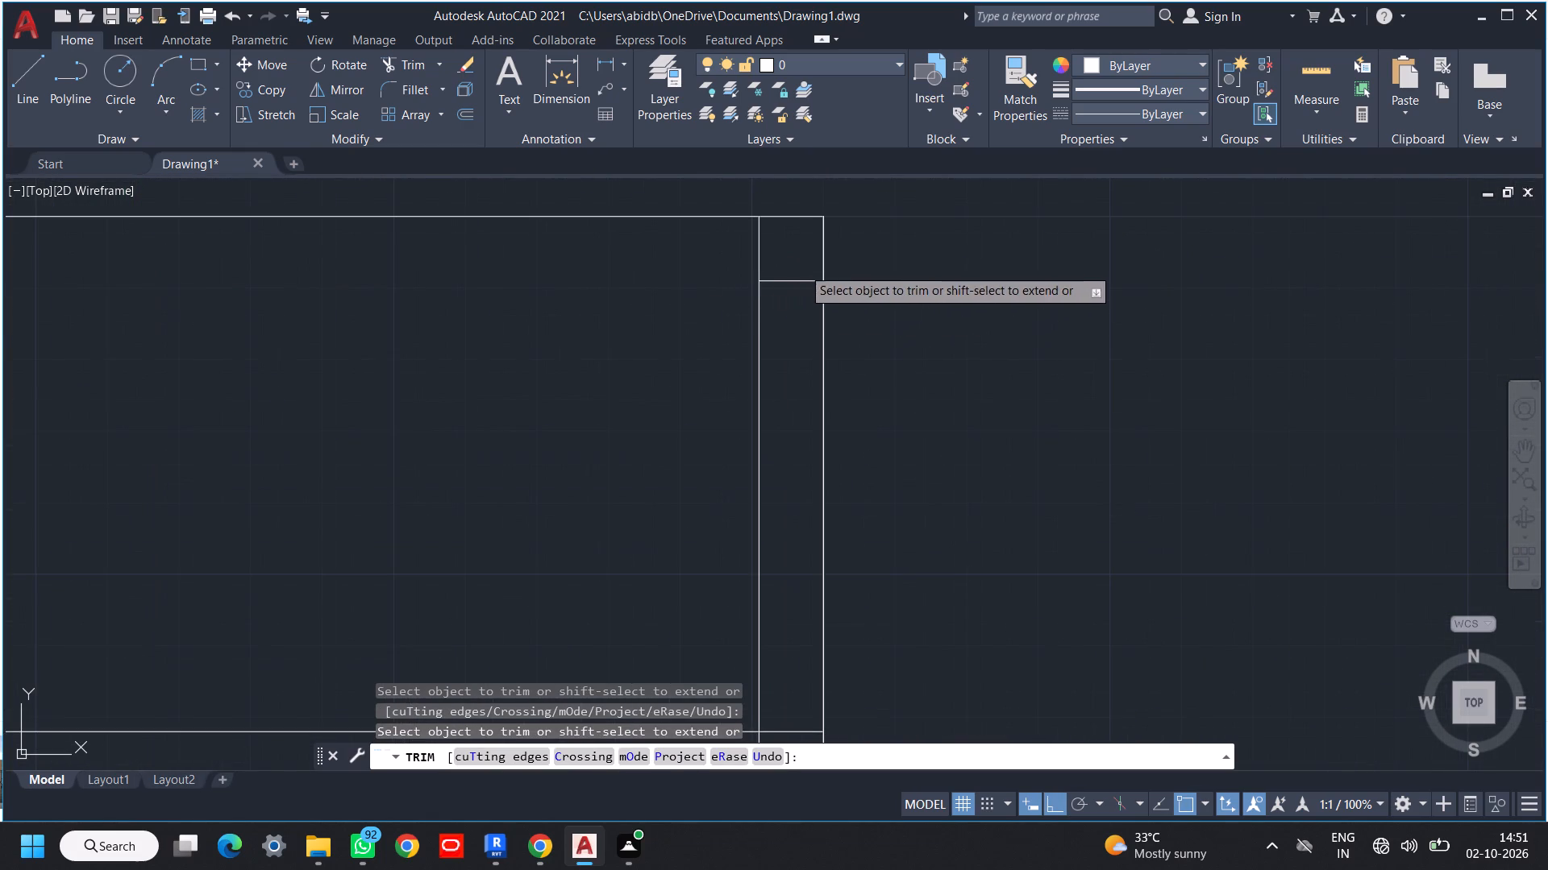
click(802, 267)
click(729, 372)
scroll(683, 364, down, 2)
middle_drag(647, 392, 868, 407)
key(Escape)
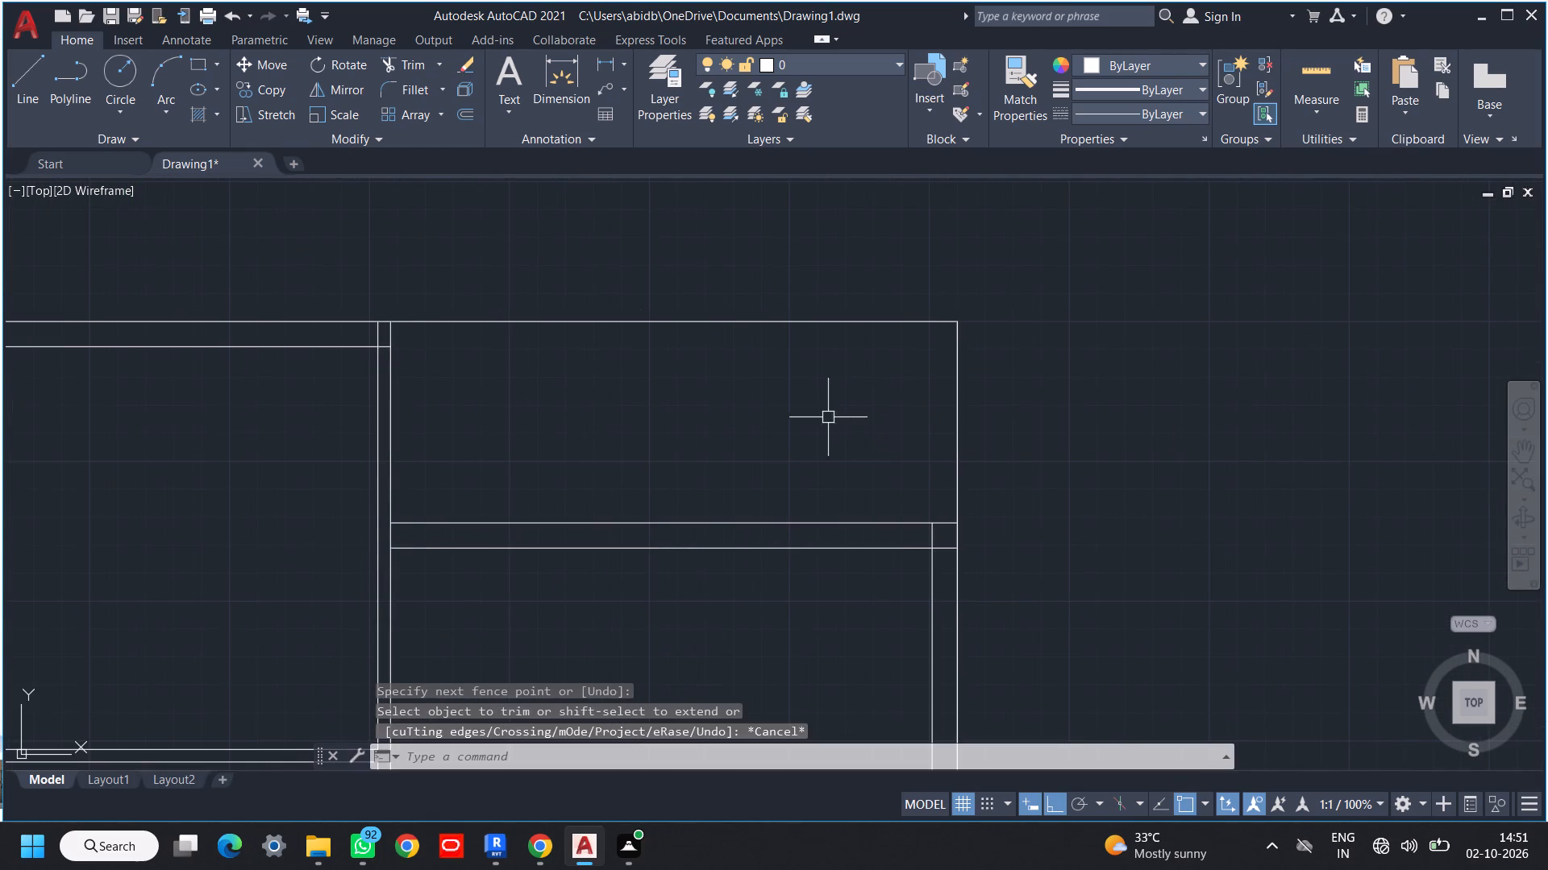
Offset the middle wall's right line 4.5" to the right, into the rear-right space.
text(o)
key(space)
key(space)
scroll(413, 417, up, 2)
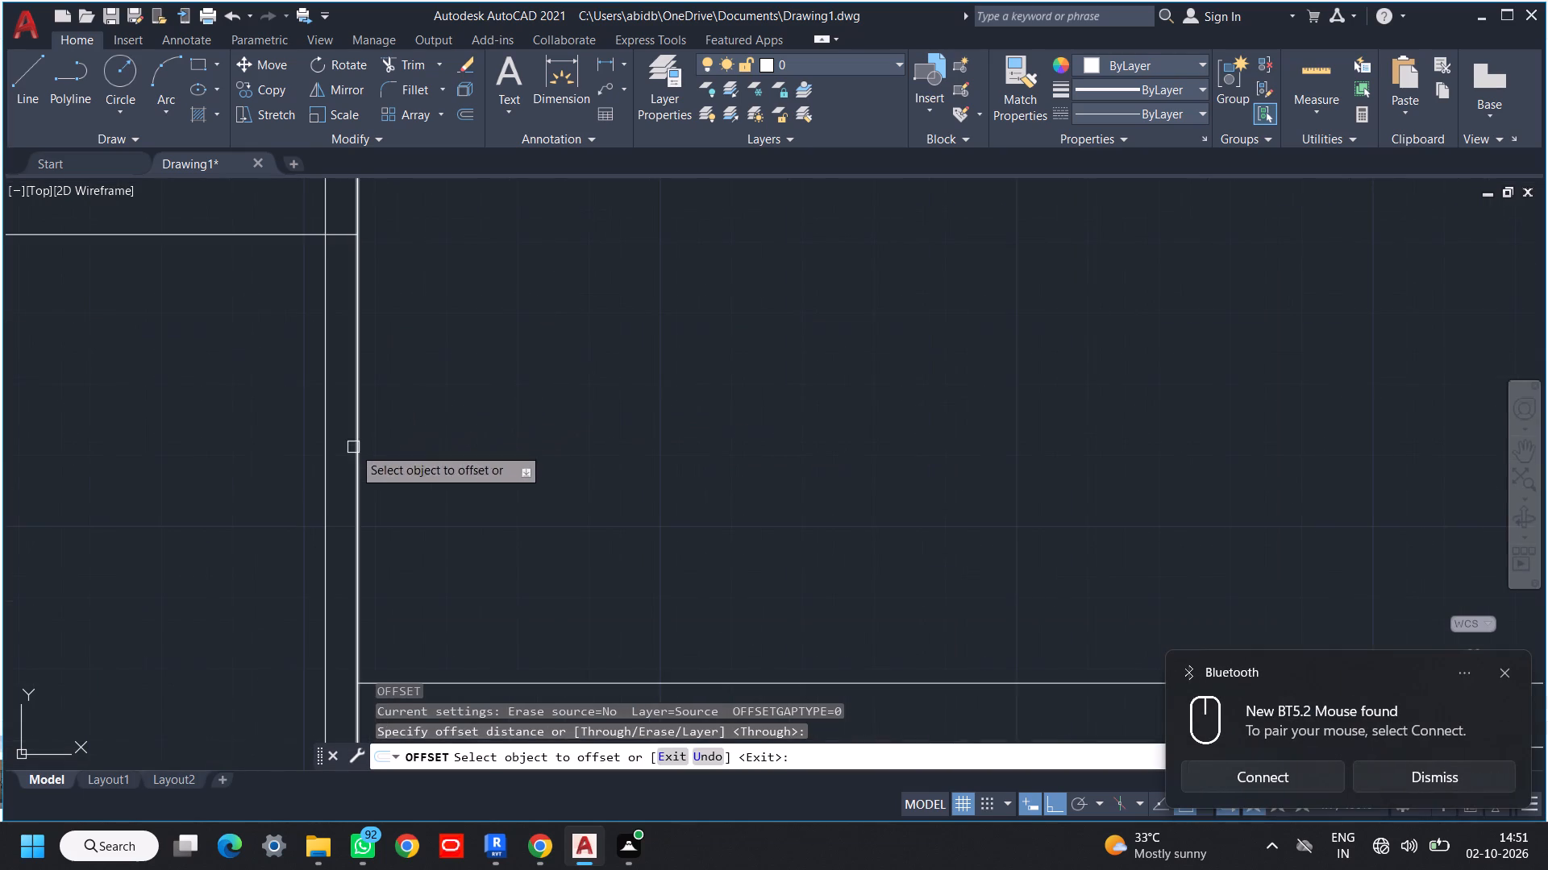
click(353, 447)
text(4.5")
key(Return)
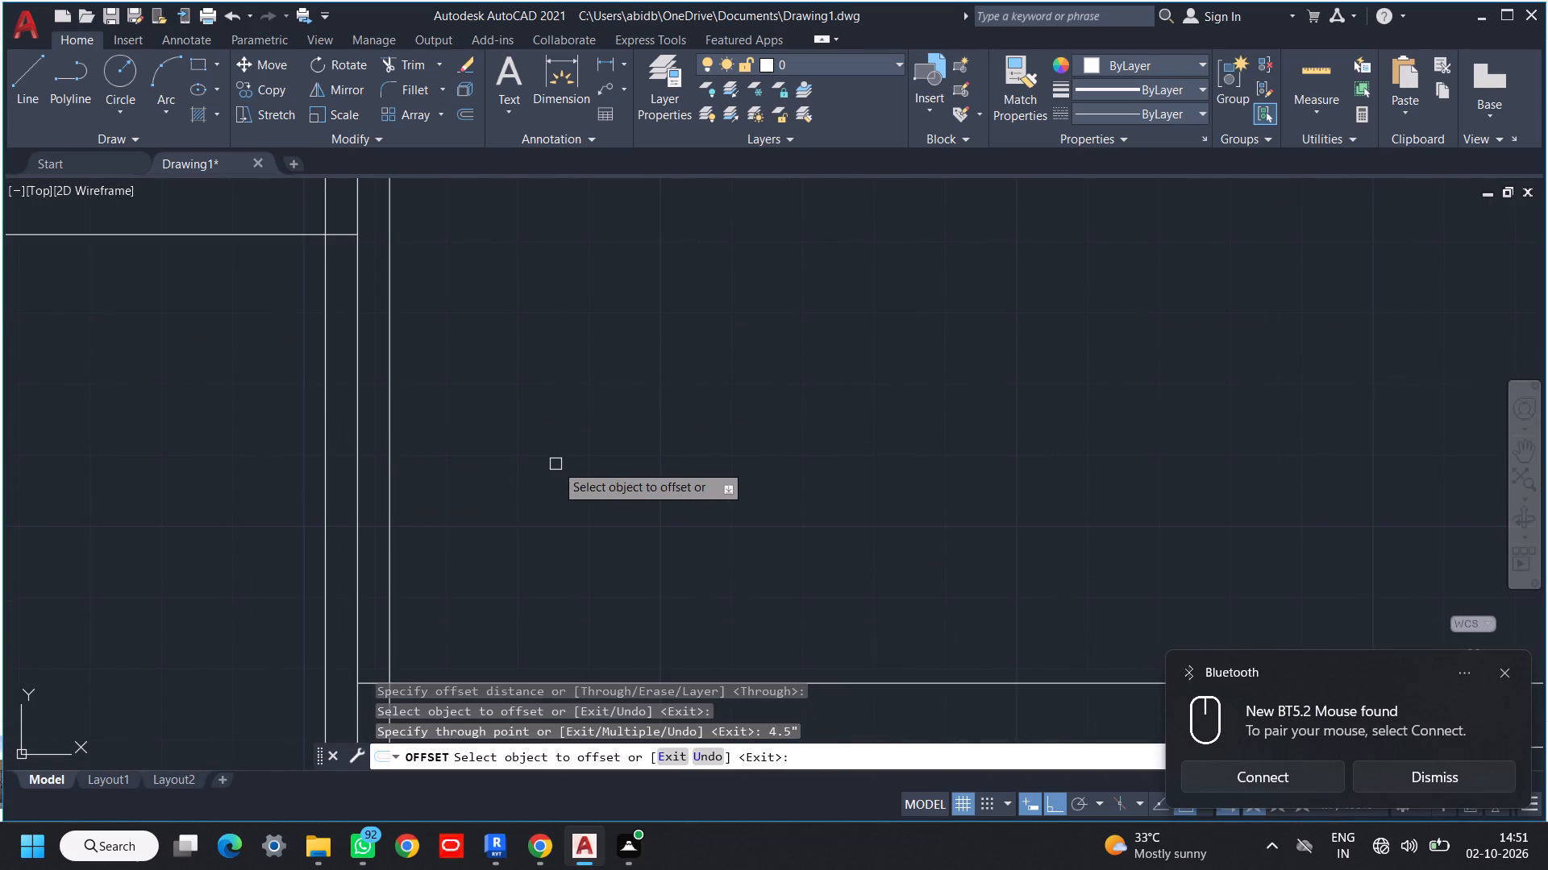
scroll(556, 464, down, 2)
middle_drag(556, 464, 570, 461)
key(Escape)
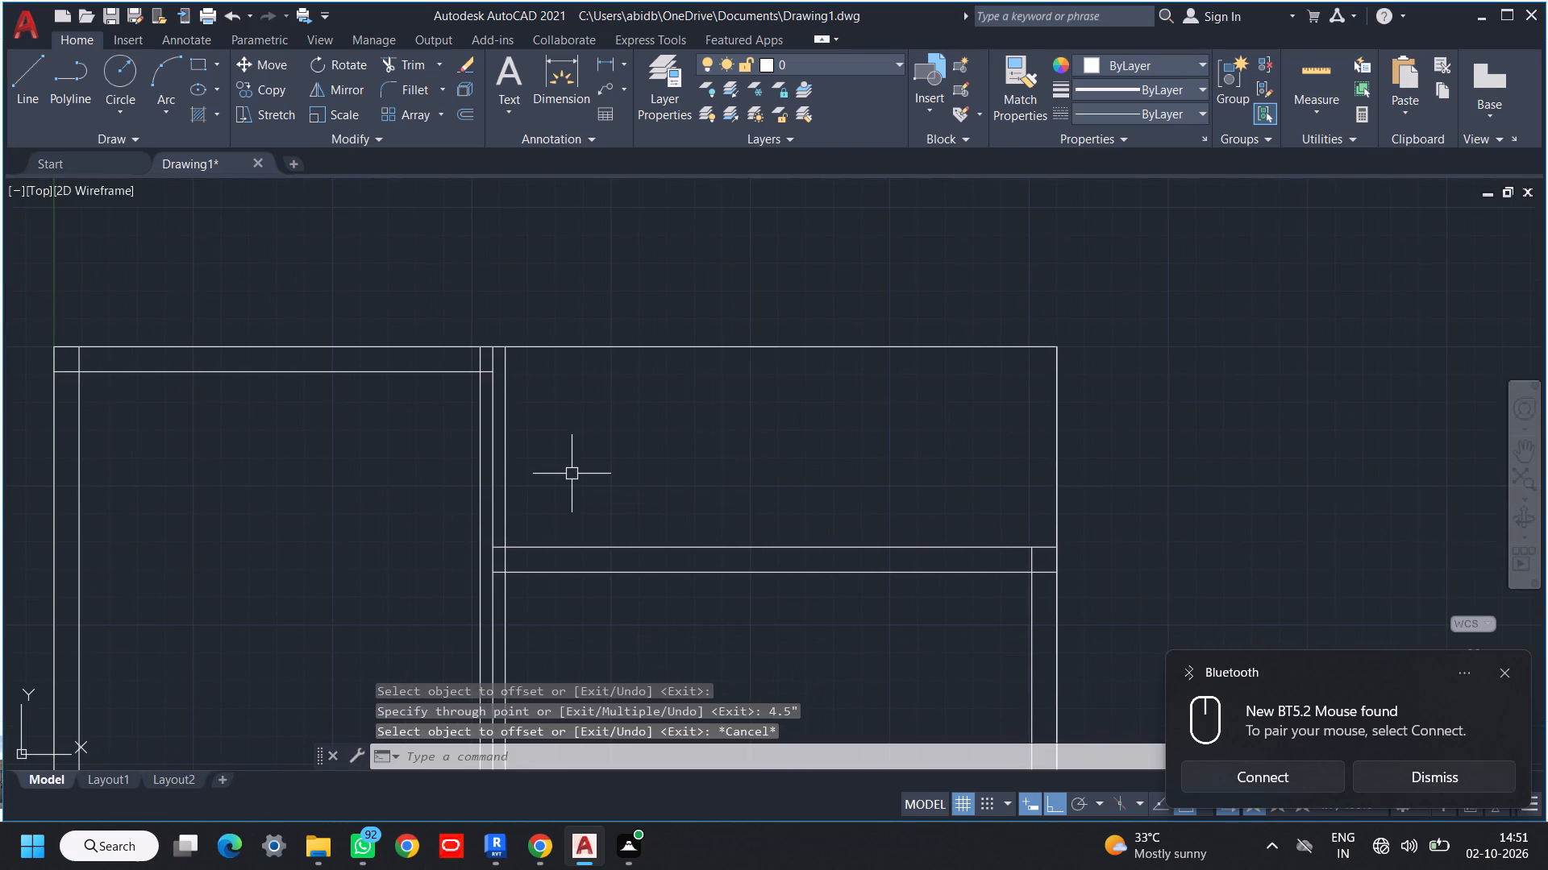
Trim the new 4.5" offset line across and below the horizontal 9" wall.
key(t)
key(r)
key(space)
key(space)
scroll(515, 561, up, 3)
click(513, 565)
click(439, 574)
scroll(450, 574, down, 1)
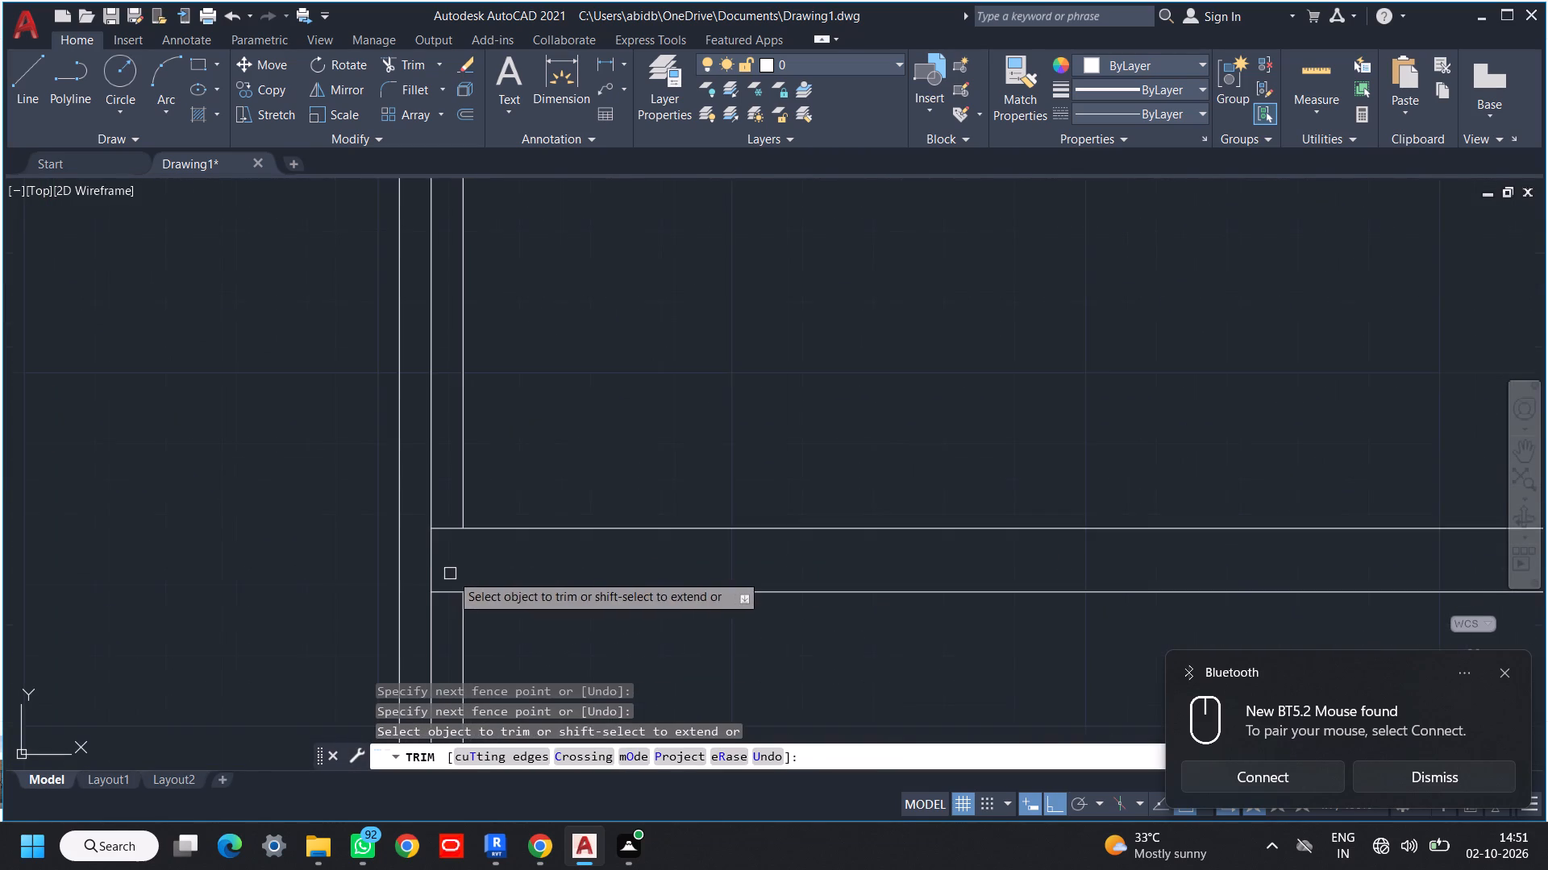
middle_drag(461, 565, 467, 547)
click(512, 635)
click(441, 640)
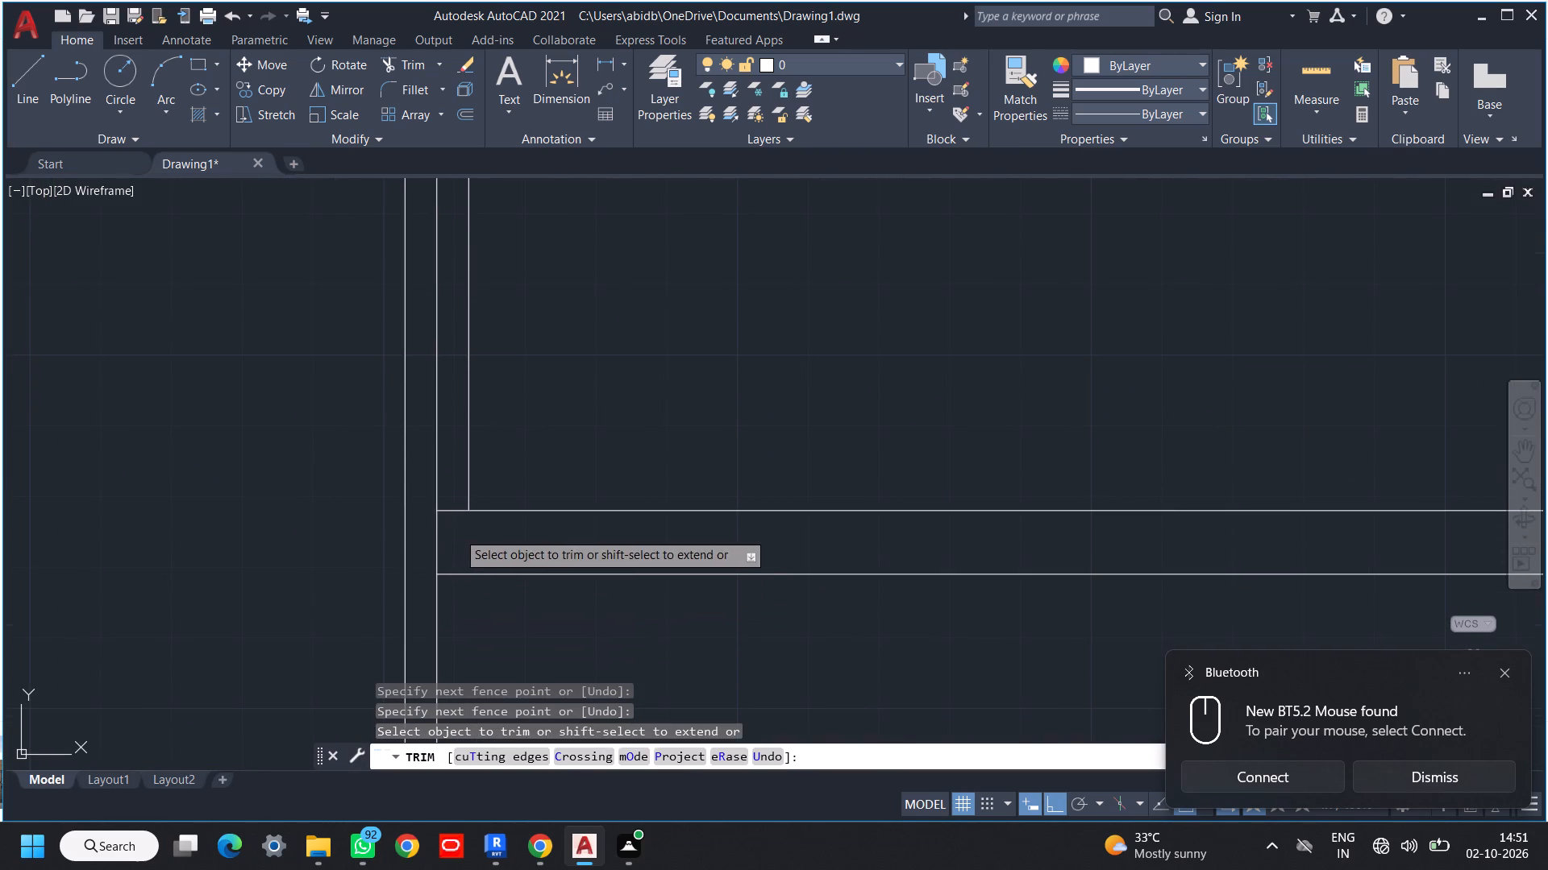
Trim away the middle wall's original 4.5" right line above the lower line of the horizontal 9" wall.
click(457, 532)
click(428, 542)
scroll(441, 506, up, 3)
drag(447, 465, 449, 474)
click(439, 549)
click(450, 481)
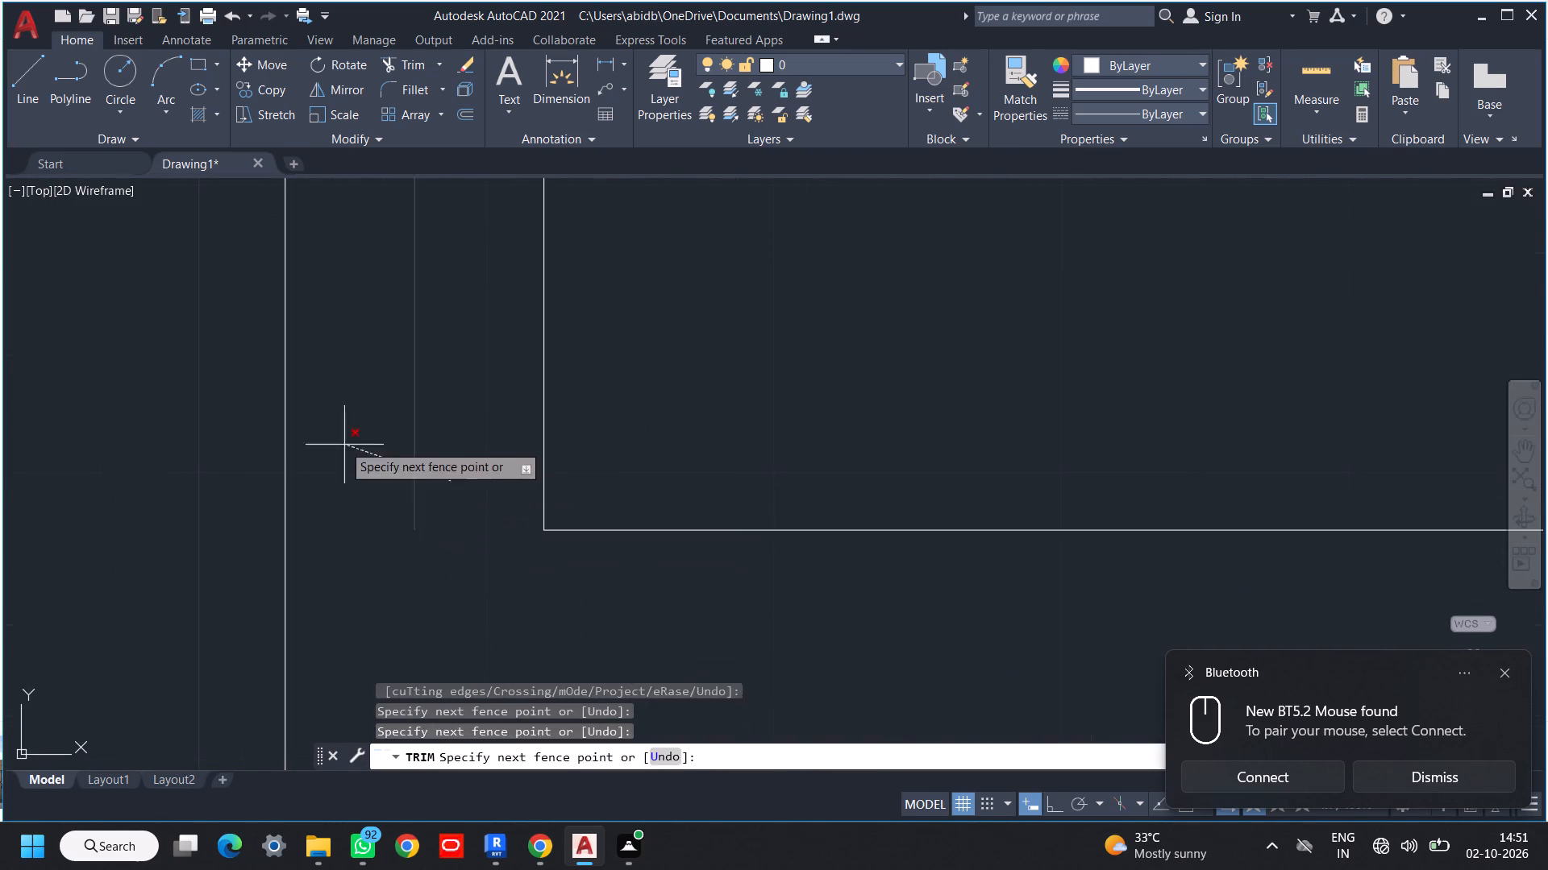
click(343, 444)
Trim the overlapping line ends where the middle wall's left line meets the rear wall's inner line.
scroll(367, 458, down, 4)
middle_drag(371, 458, 464, 760)
scroll(482, 513, up, 3)
click(296, 363)
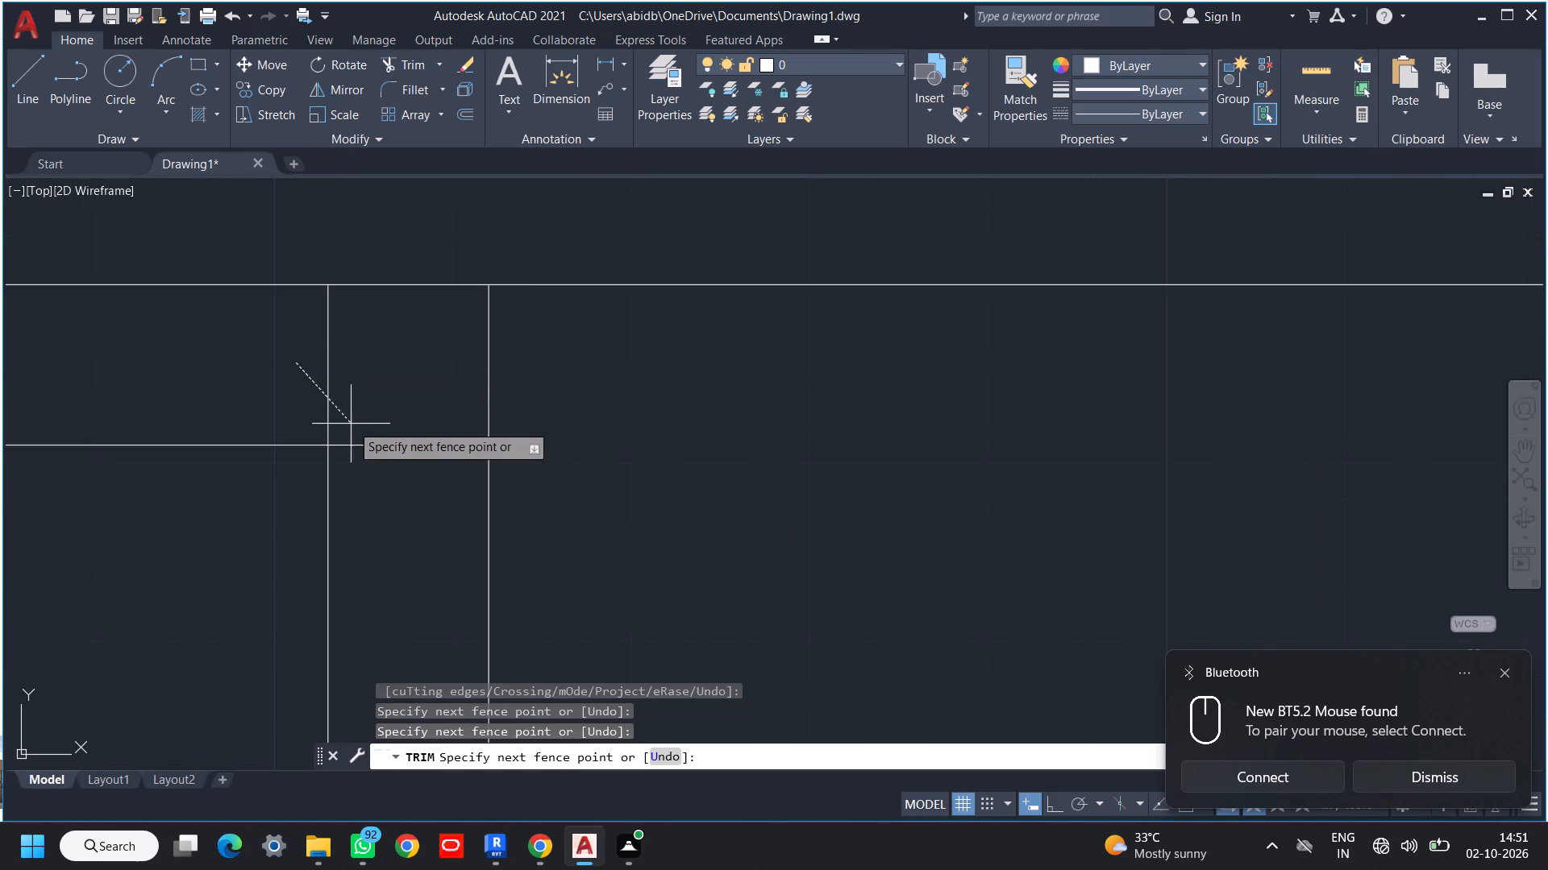
click(377, 465)
scroll(419, 467, down, 3)
Trim the line ends where the horizontal 9" wall's lower line meets the right wall's inner line.
middle_drag(585, 531, 536, 265)
middle_drag(1267, 479, 929, 400)
scroll(899, 408, up, 3)
click(726, 410)
click(893, 557)
scroll(886, 557, down, 5)
middle_drag(782, 586, 764, 441)
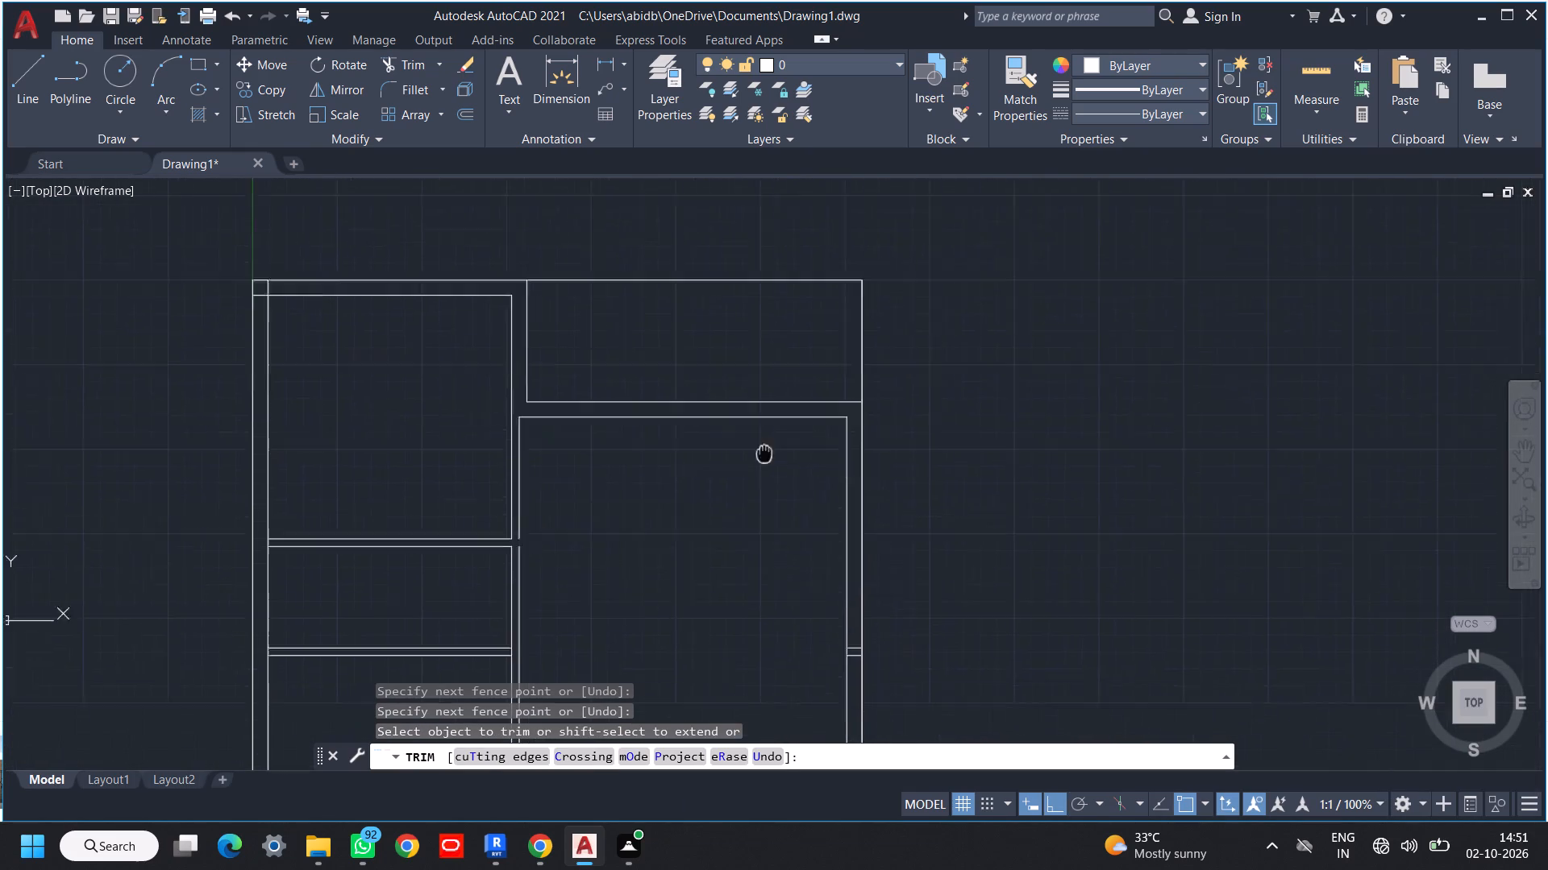
Extend the middle wall's right line to close the gap beside the rear 4.5" partition.
middle_drag(764, 441, 753, 358)
key(Escape)
text(ex)
key(space)
key(space)
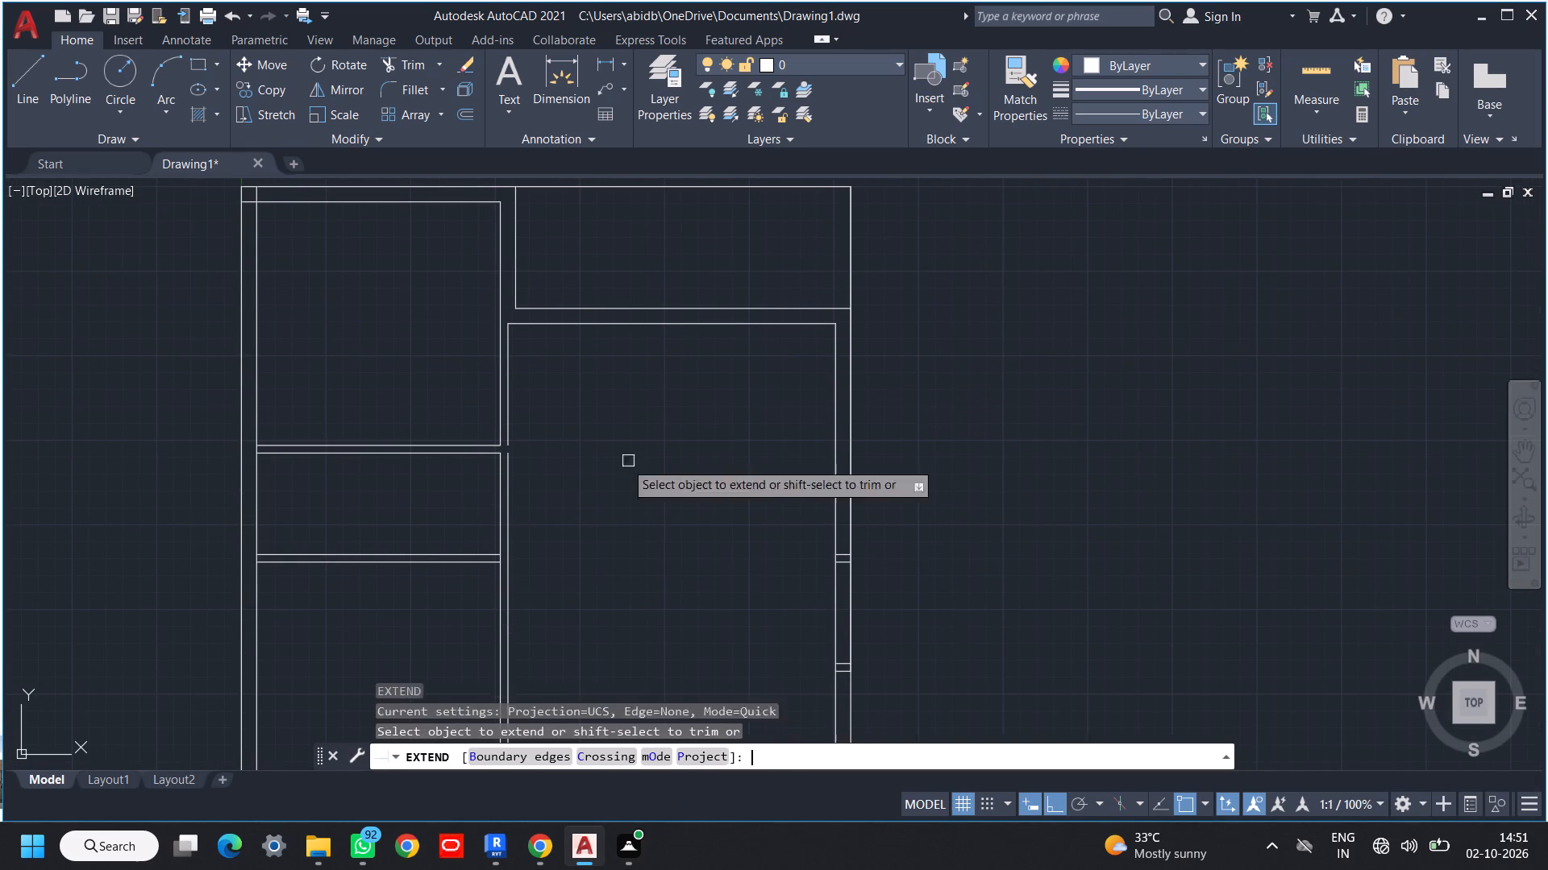
scroll(502, 449, up, 1)
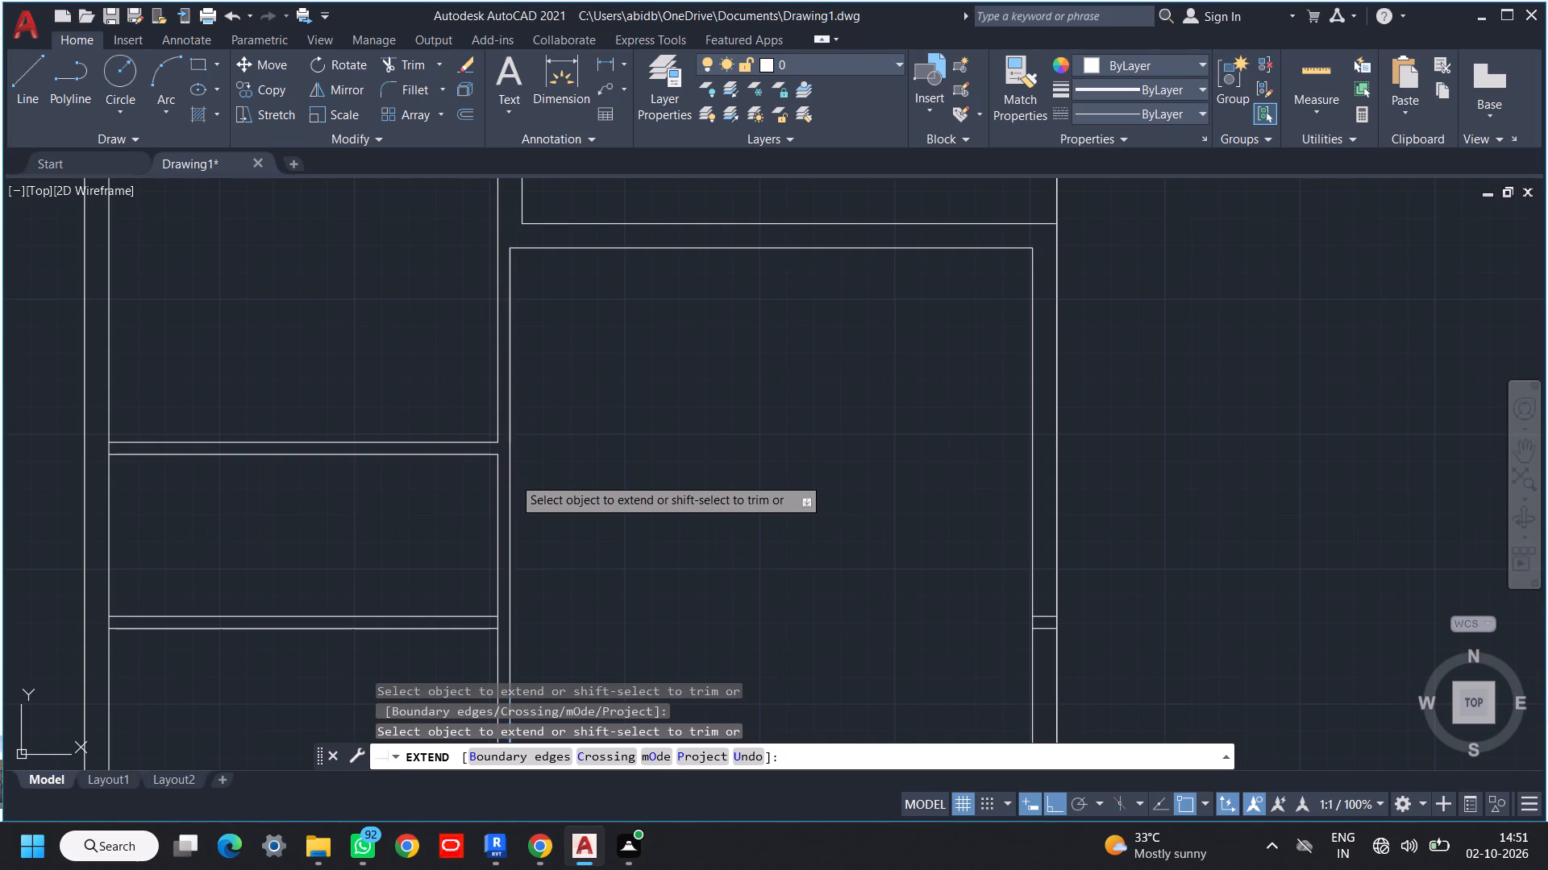
click(513, 477)
scroll(716, 480, down, 2)
middle_drag(730, 493, 662, 400)
key(Escape)
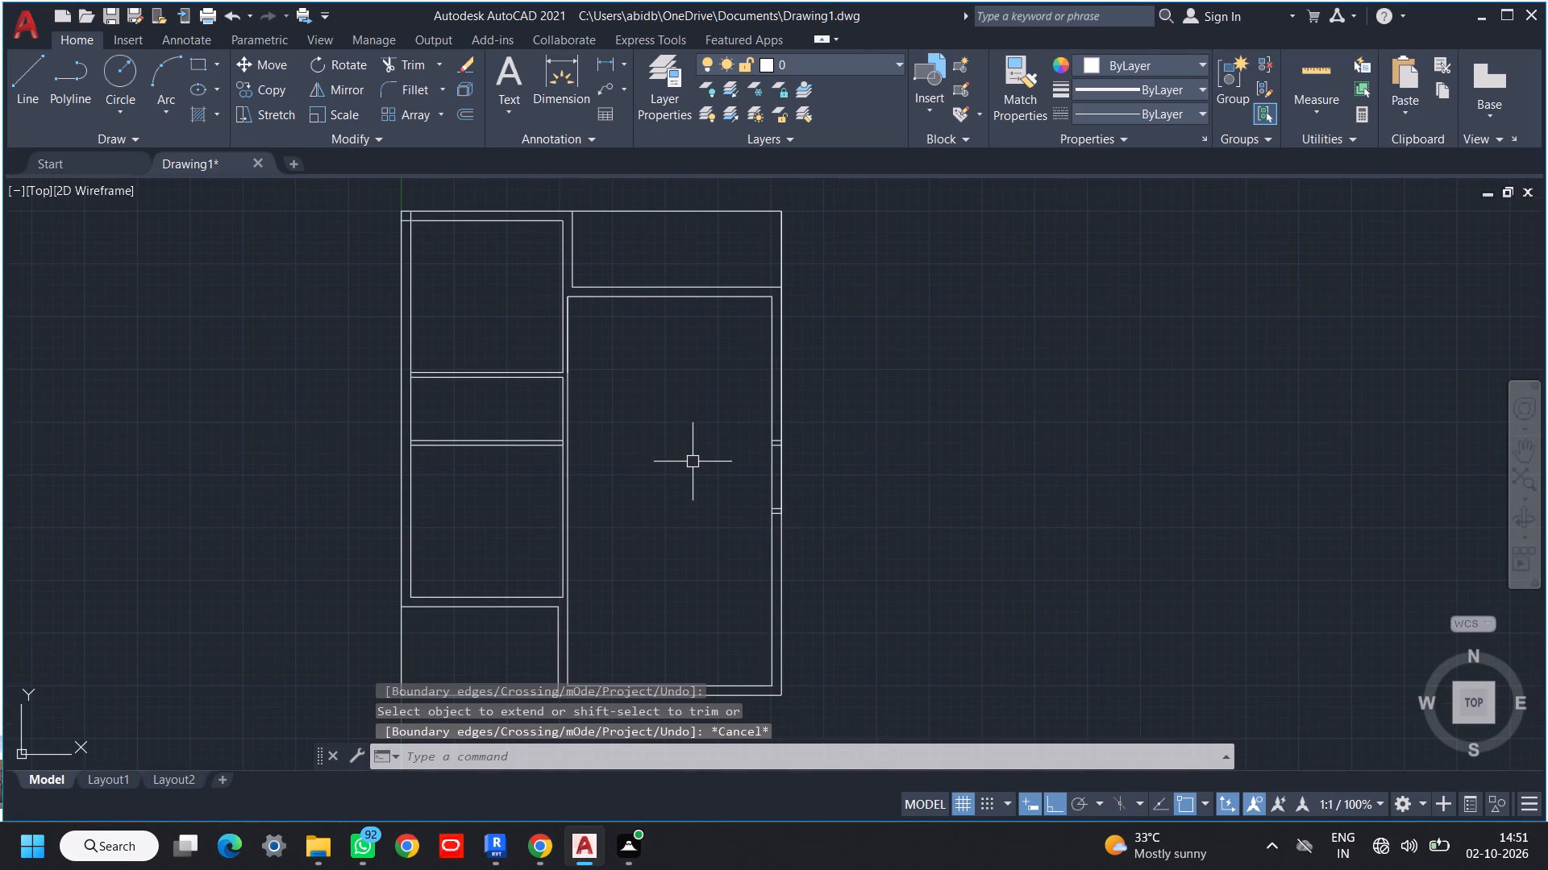
Offset the rear-right space's left wall line through the midpoint of the horizontal 9" wall's upper line.
middle_drag(689, 493, 663, 483)
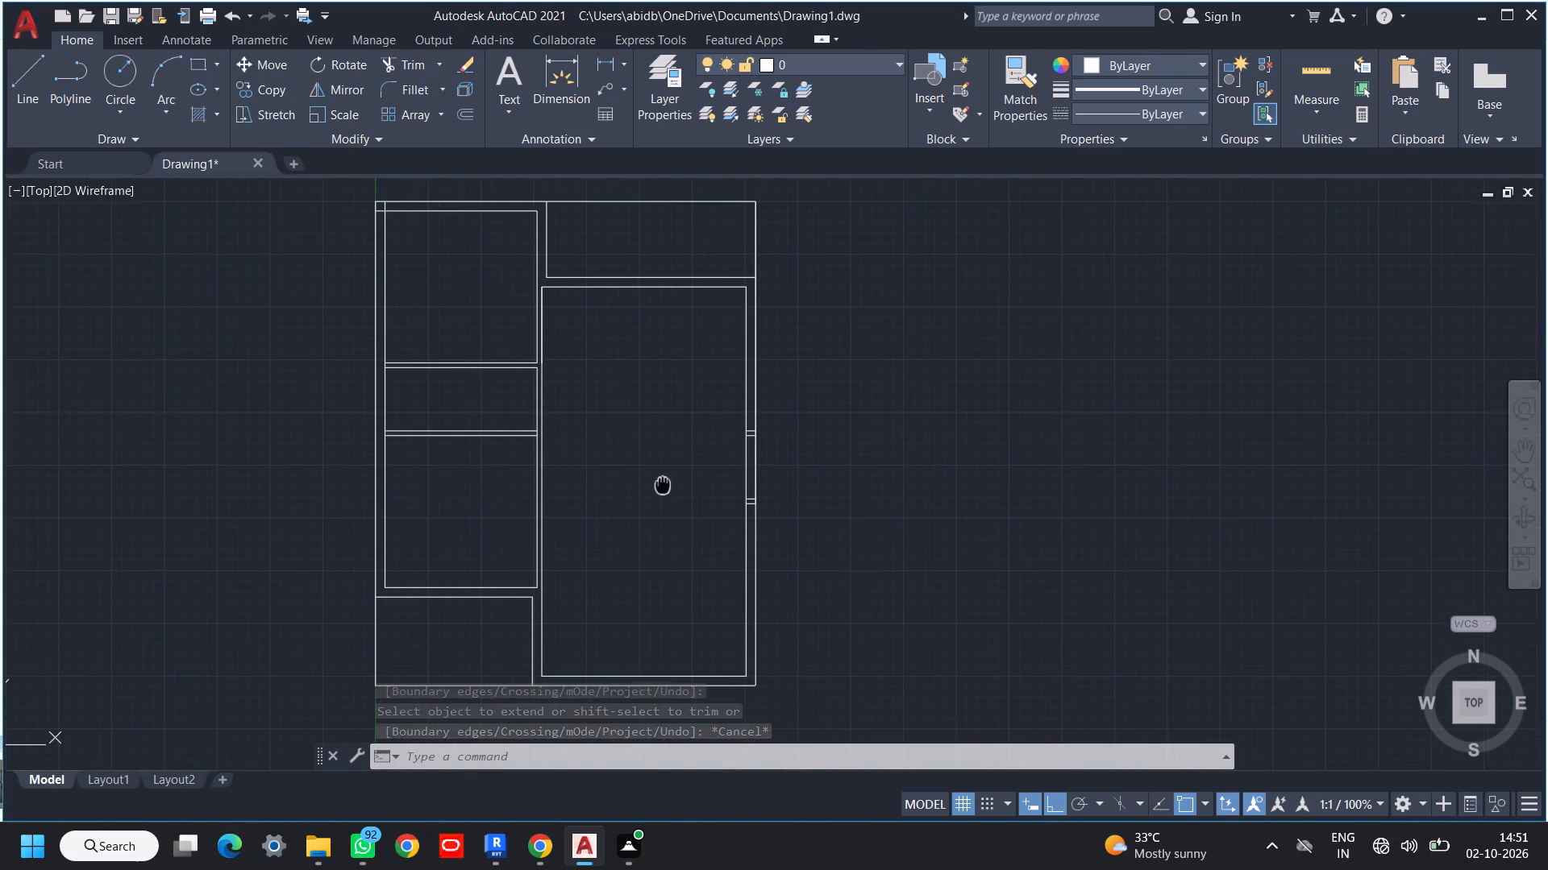
middle_drag(663, 483, 674, 512)
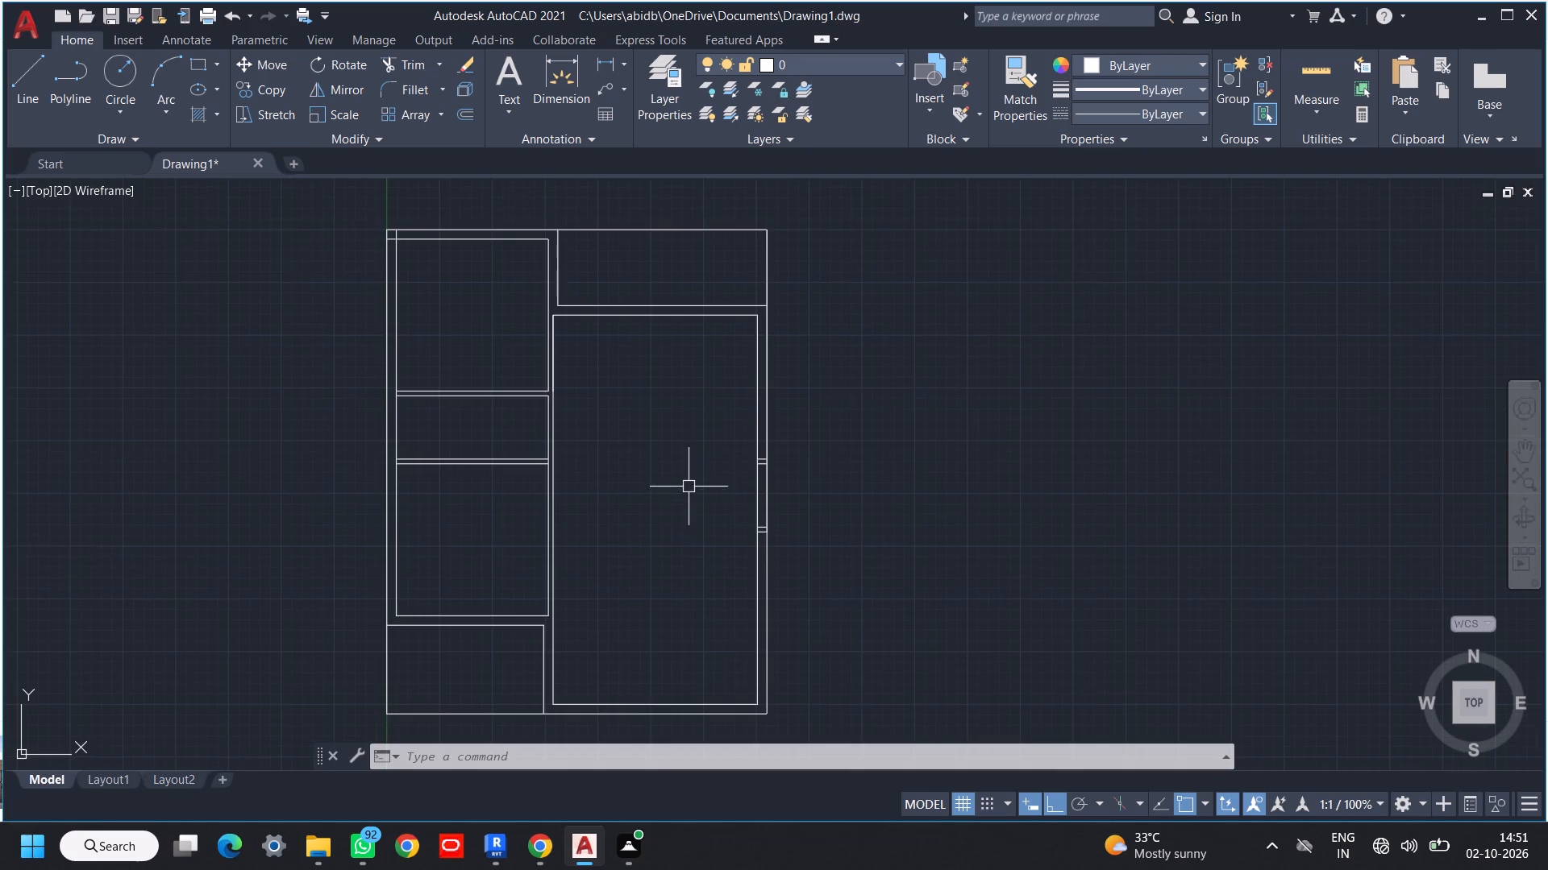
middle_drag(689, 493, 688, 530)
key(o)
key(space)
key(space)
middle_drag(674, 396, 662, 503)
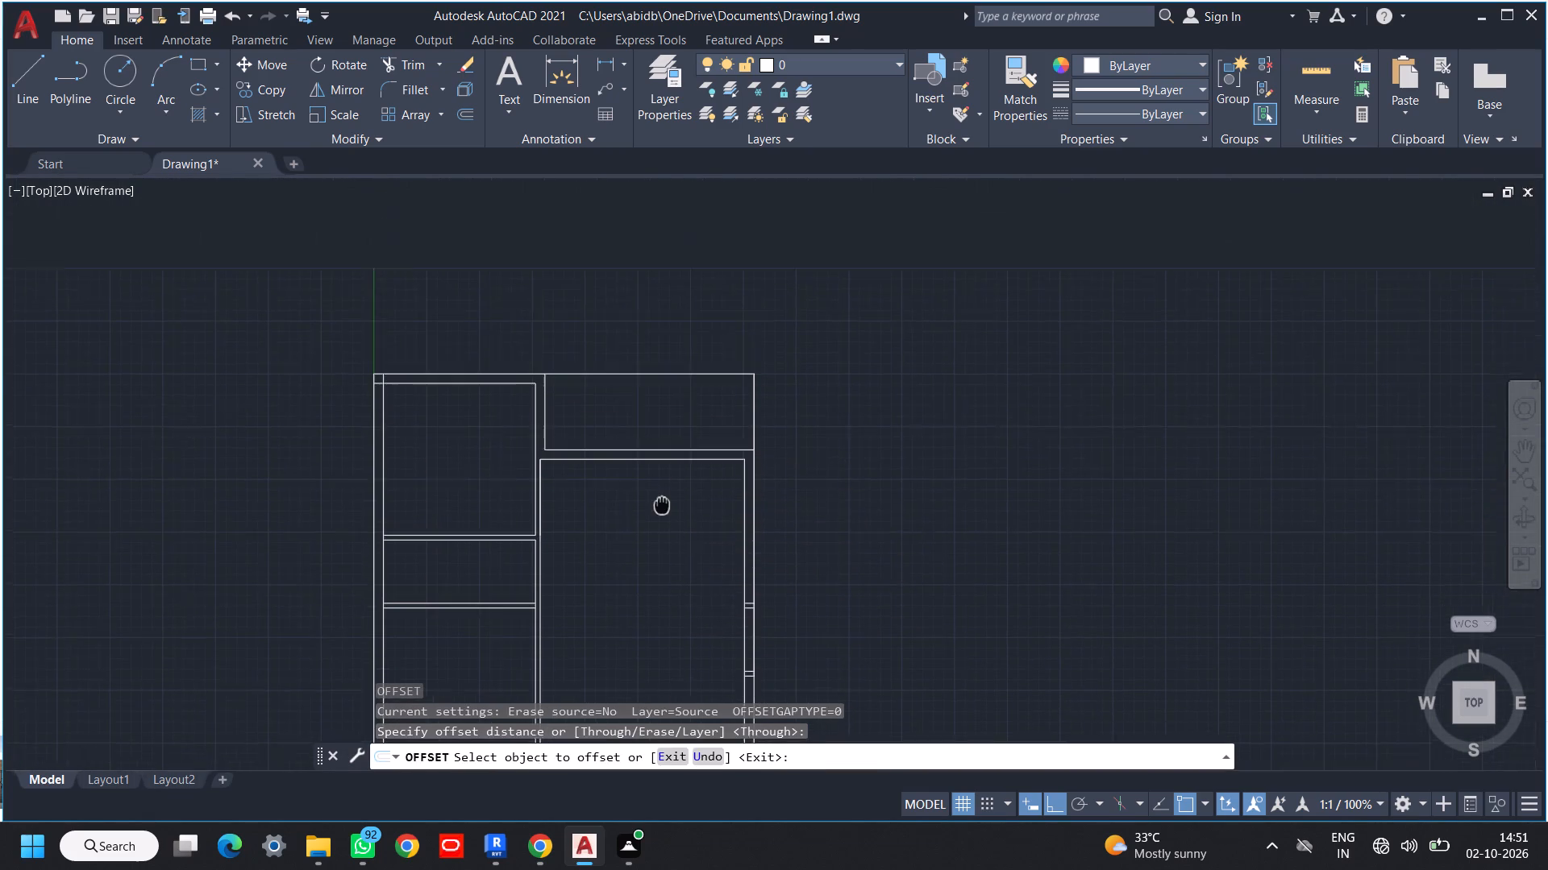
middle_drag(662, 503, 626, 523)
scroll(554, 457, up, 3)
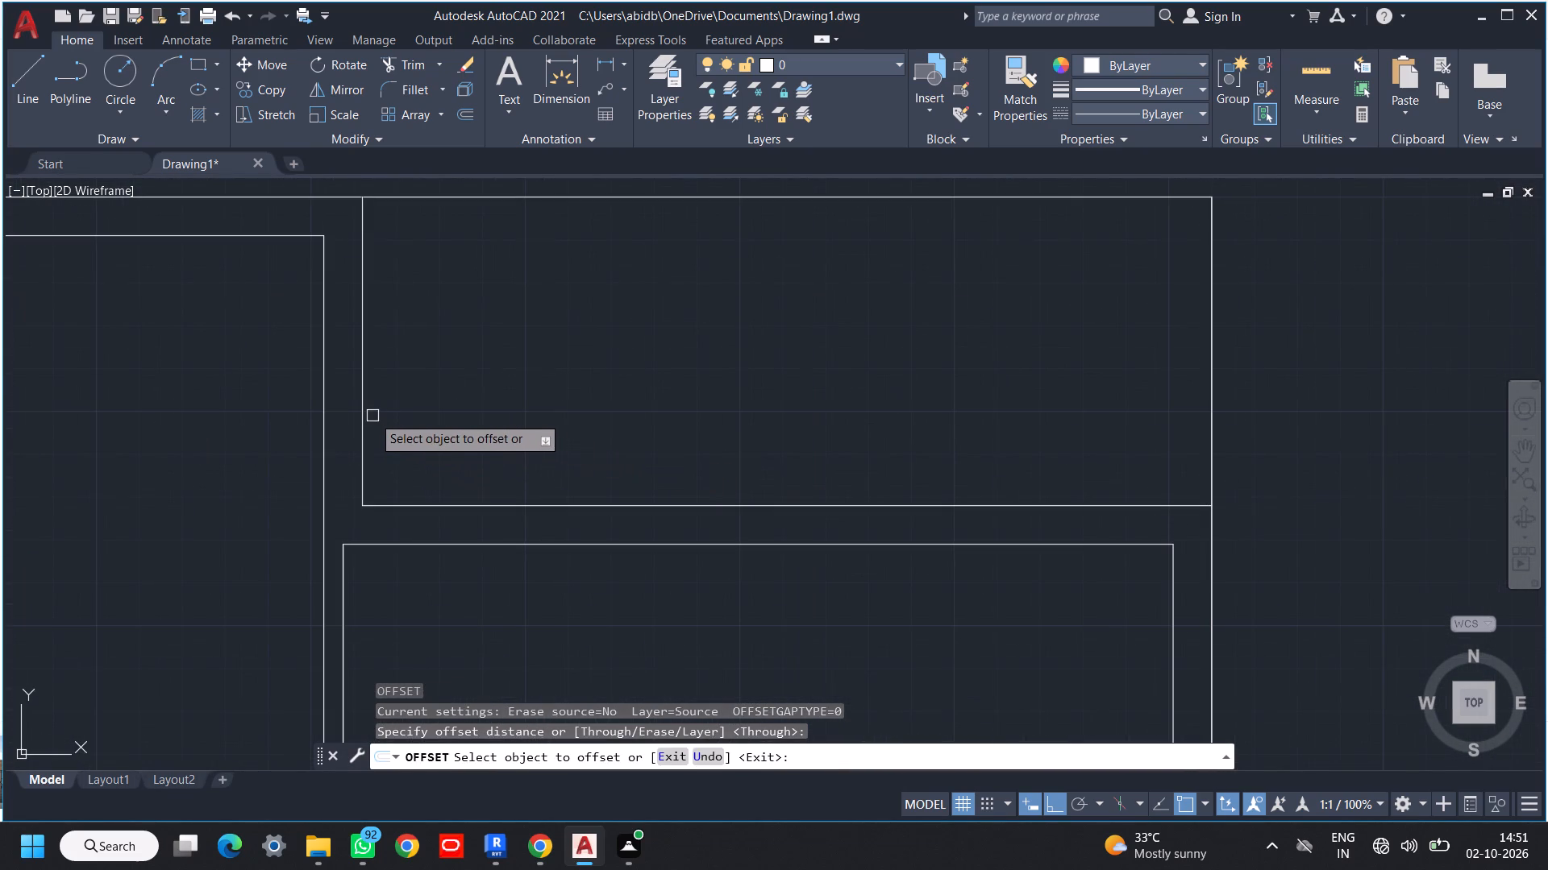
click(368, 415)
click(365, 416)
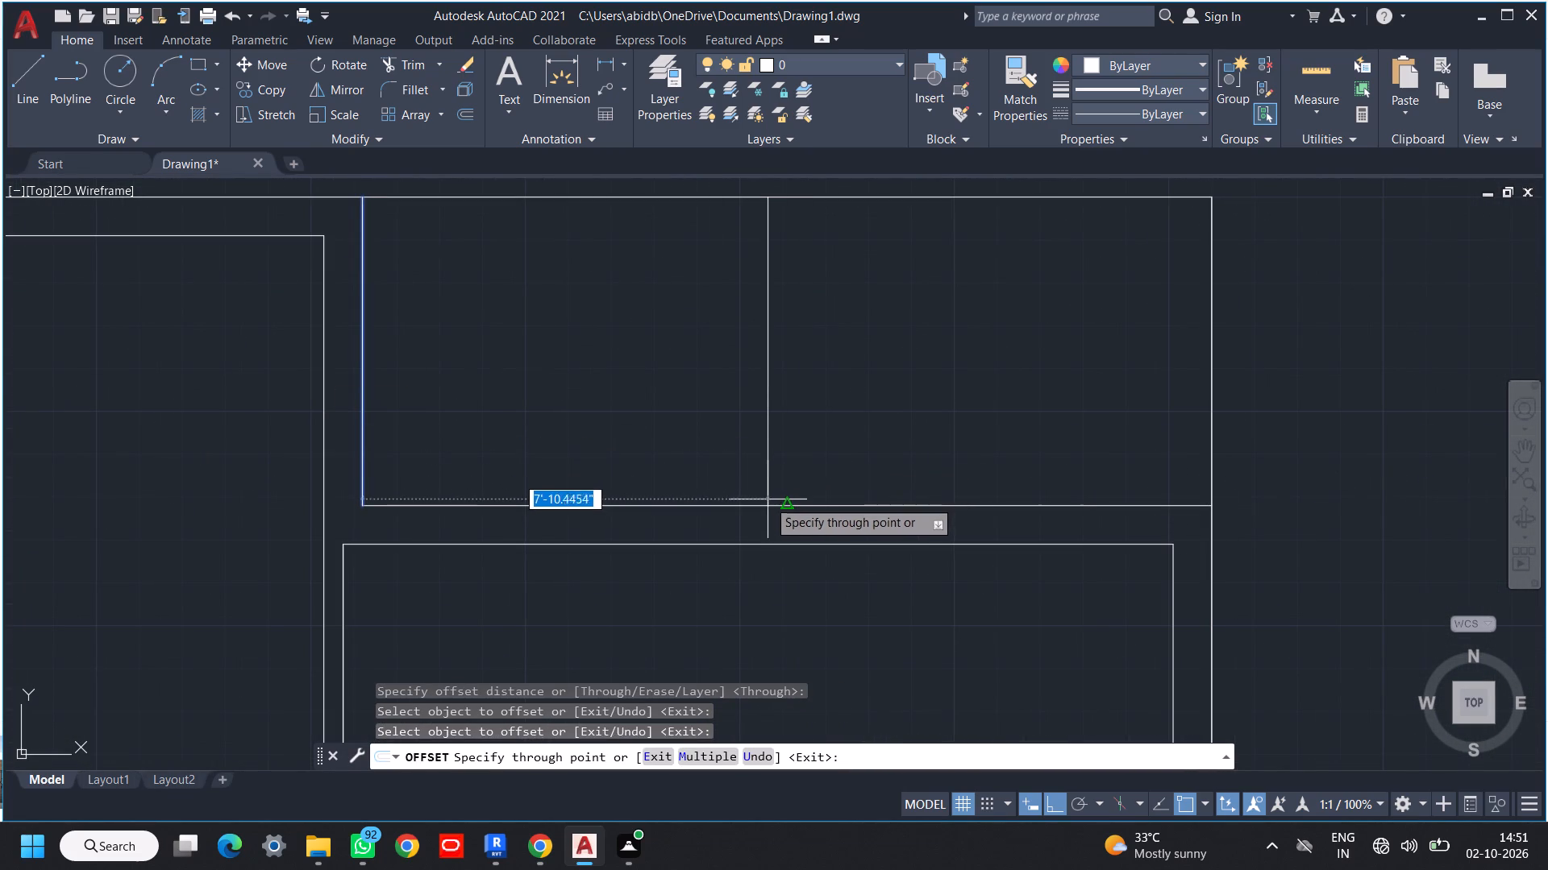
click(784, 501)
Offset the new midpoint line 4' toward the middle wall.
click(789, 436)
text(4')
key(Return)
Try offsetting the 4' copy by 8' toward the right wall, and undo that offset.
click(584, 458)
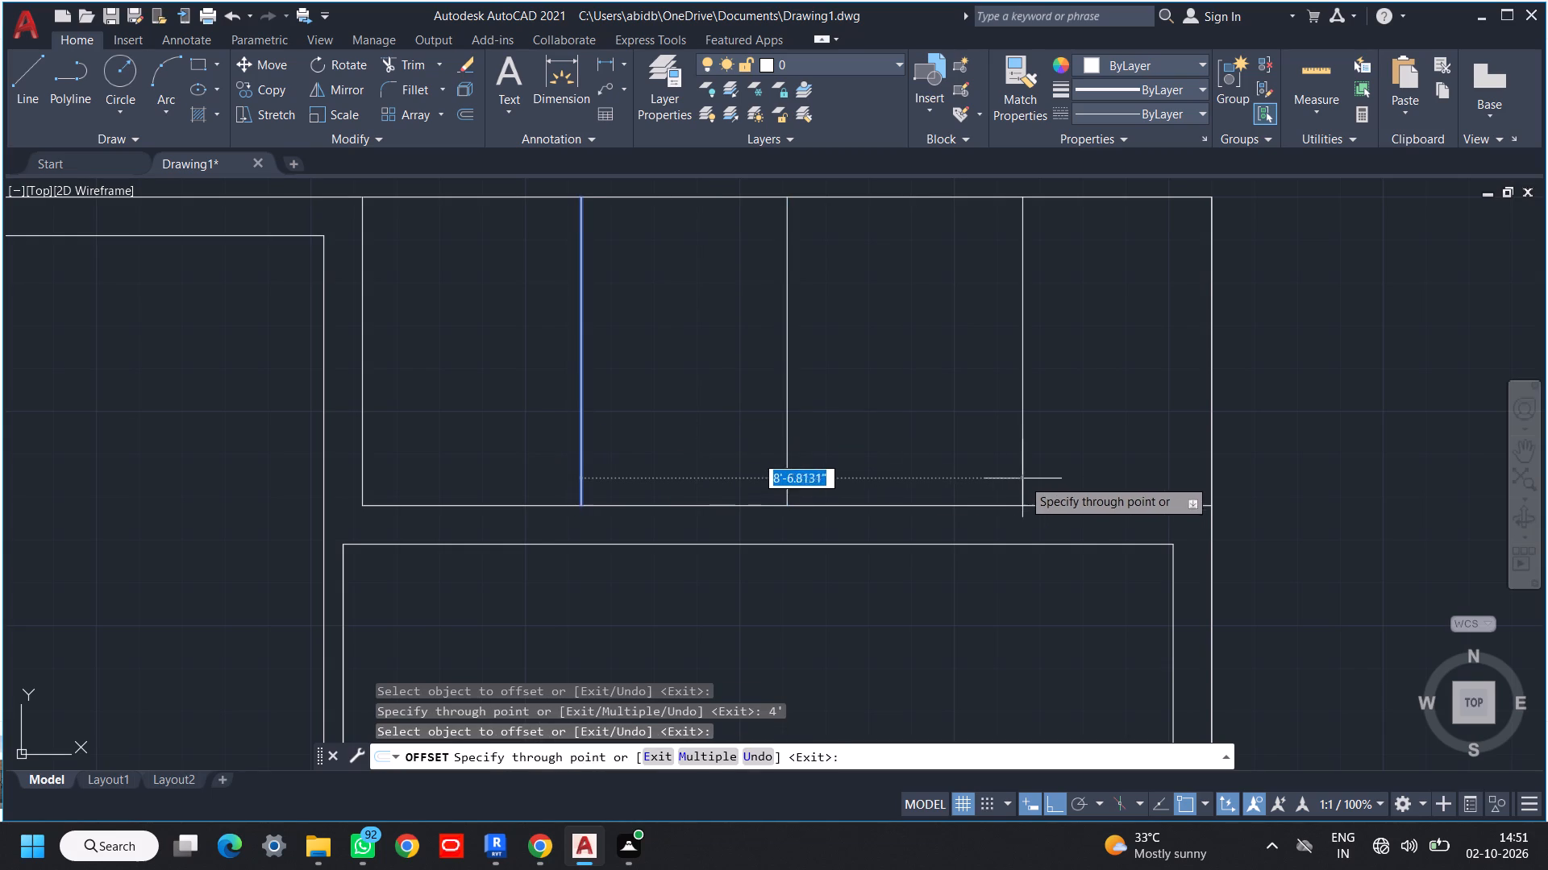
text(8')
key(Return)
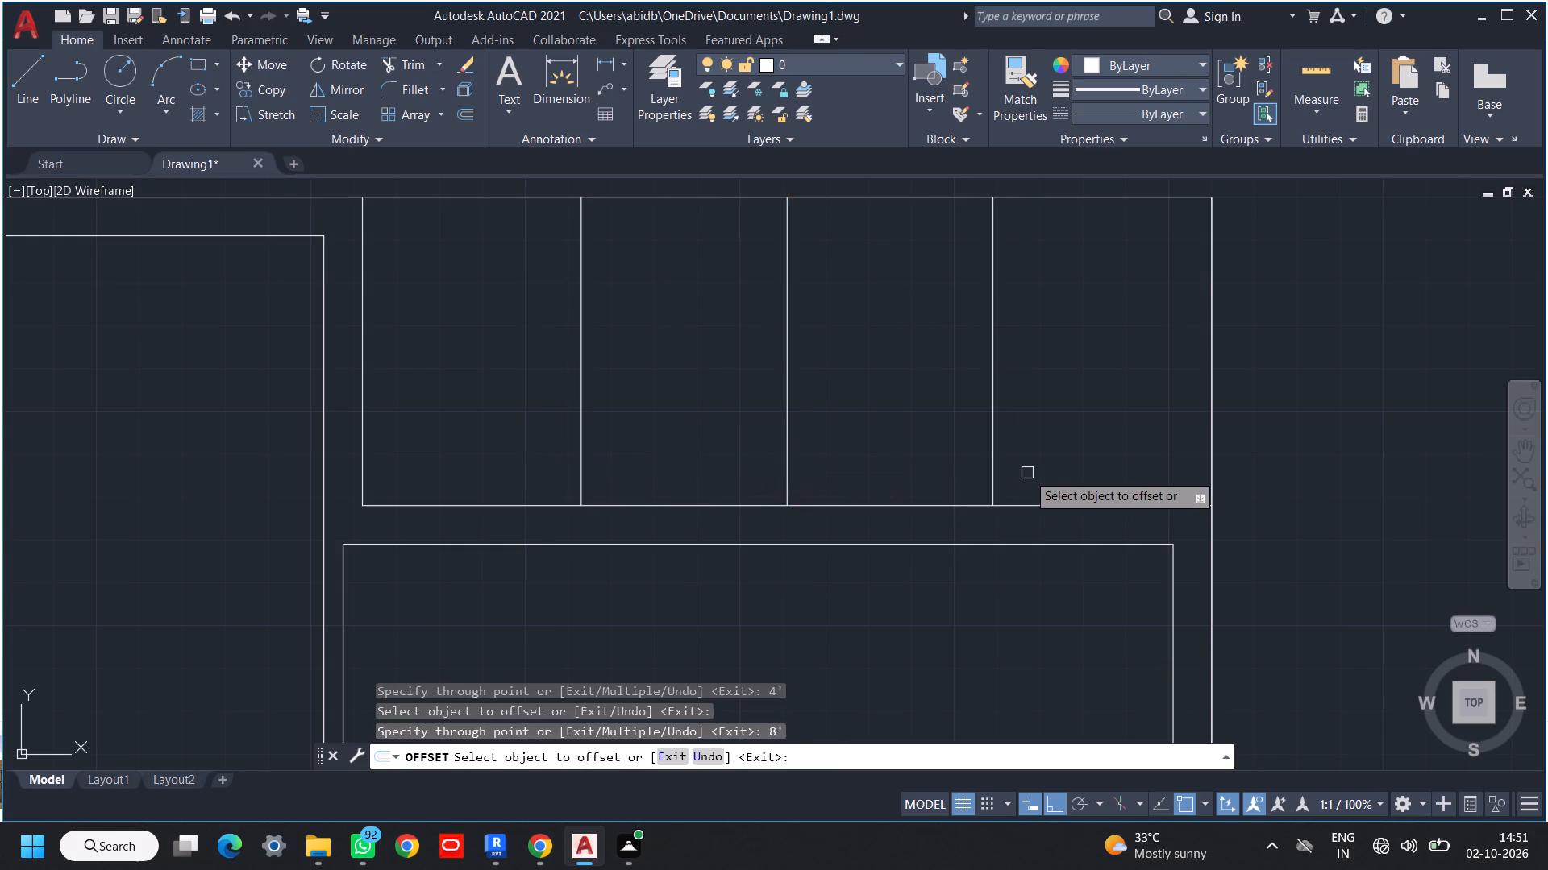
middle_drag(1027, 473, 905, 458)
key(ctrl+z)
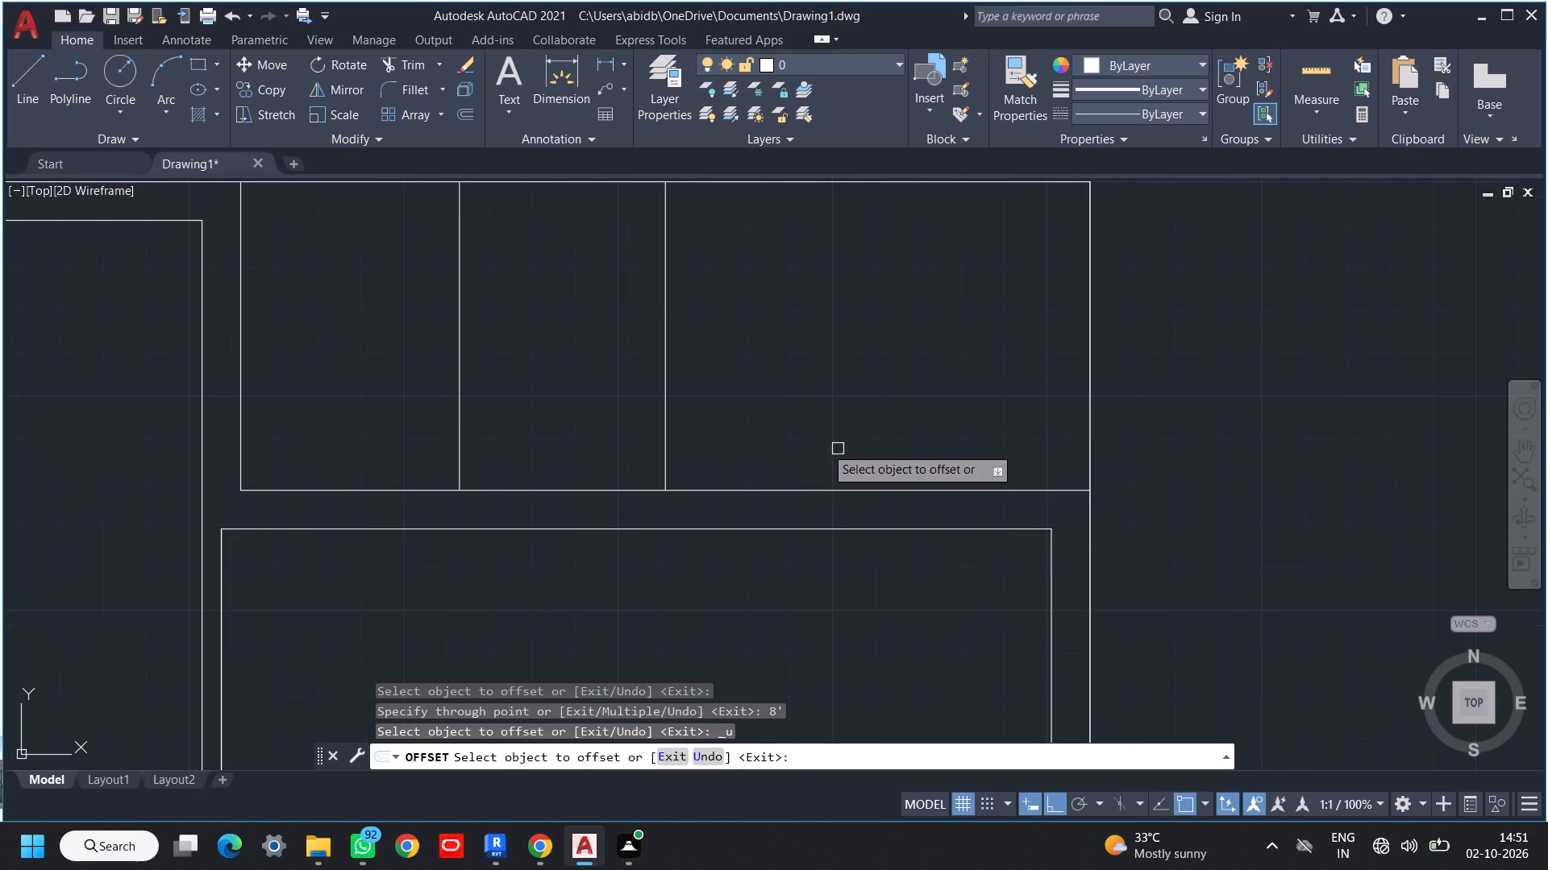
Offset the 4' copy by 6' toward the right wall as the other edge of the opening.
click(462, 406)
text(6')
key(Return)
key(Escape)
key(r)
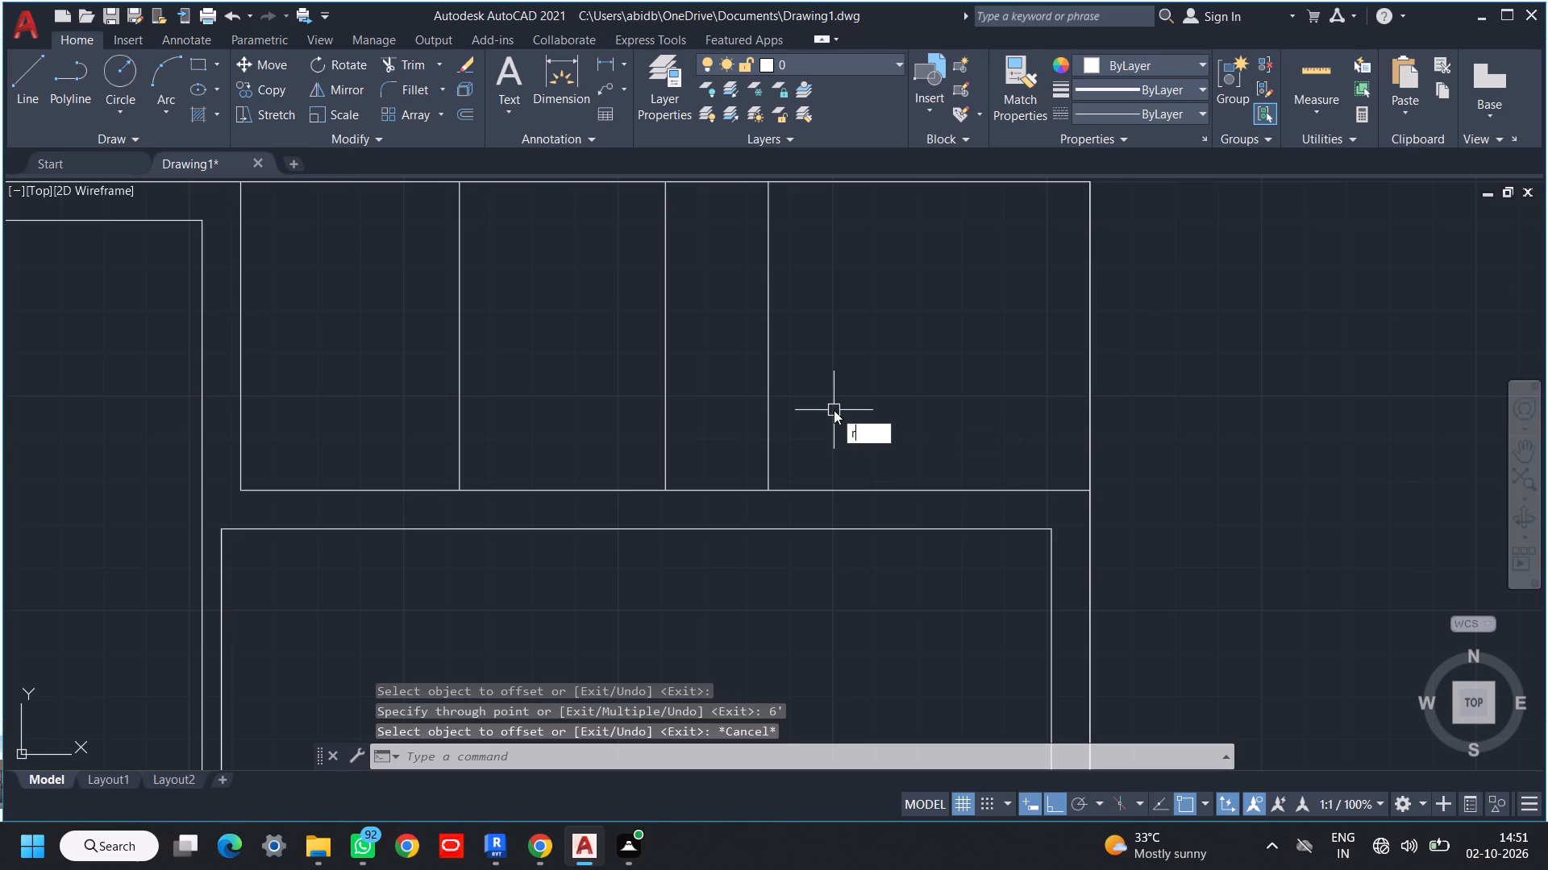
key(Escape)
Extend the three vertical guide lines down to the horizontal 9" wall's lower line.
text(ex)
key(space)
key(space)
click(855, 454)
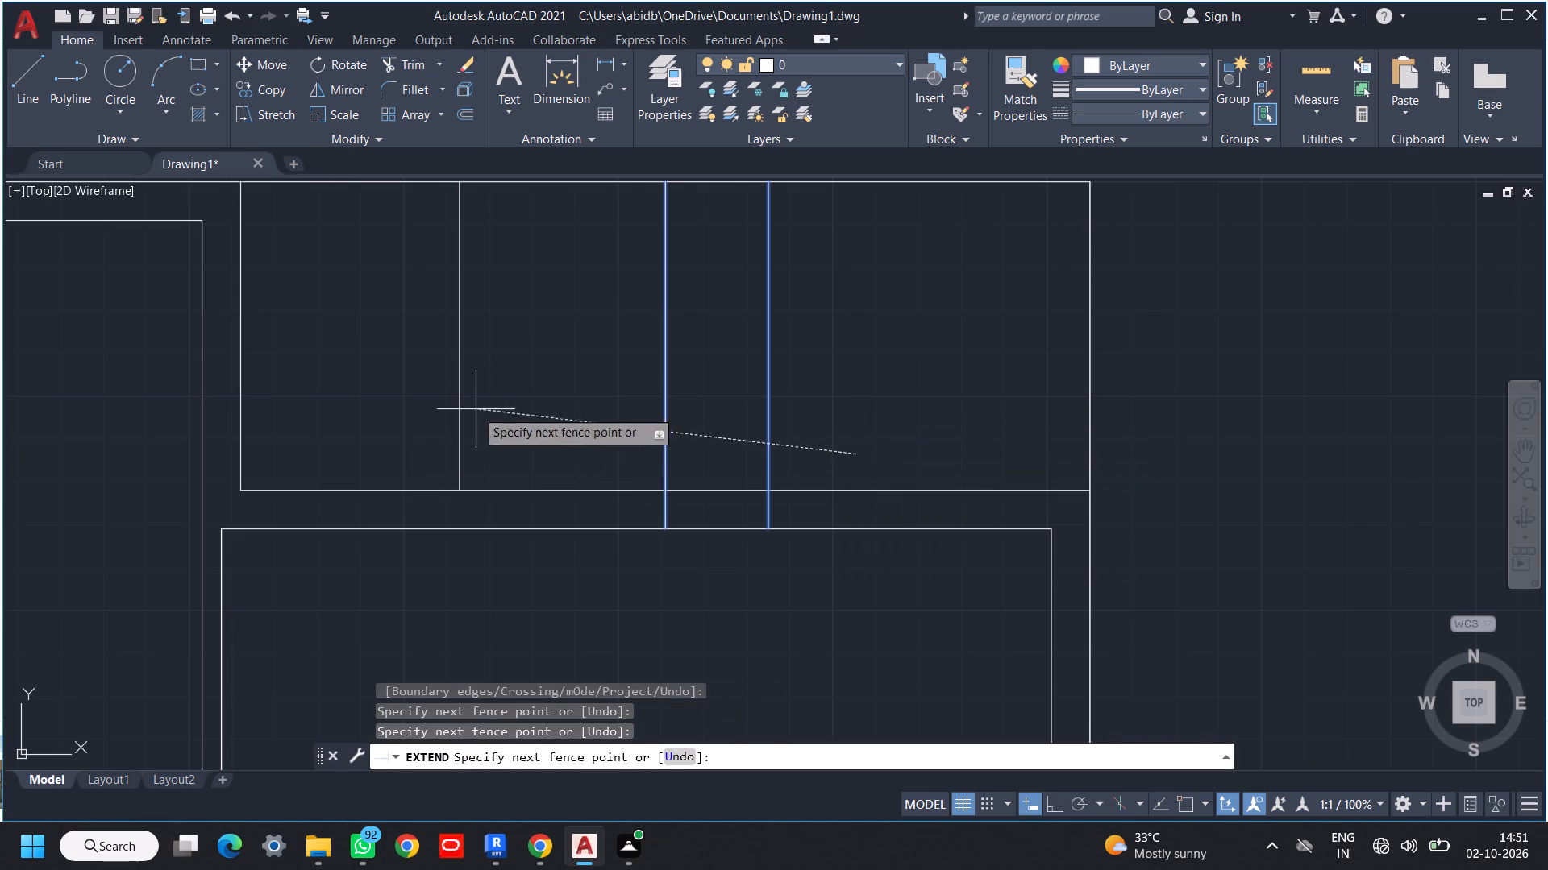
click(376, 458)
key(Escape)
key(Escape)
Trim the three vertical guide lines above the horizontal 9" wall, keeping the middle wall's line intact.
text(tr)
key(space)
key(space)
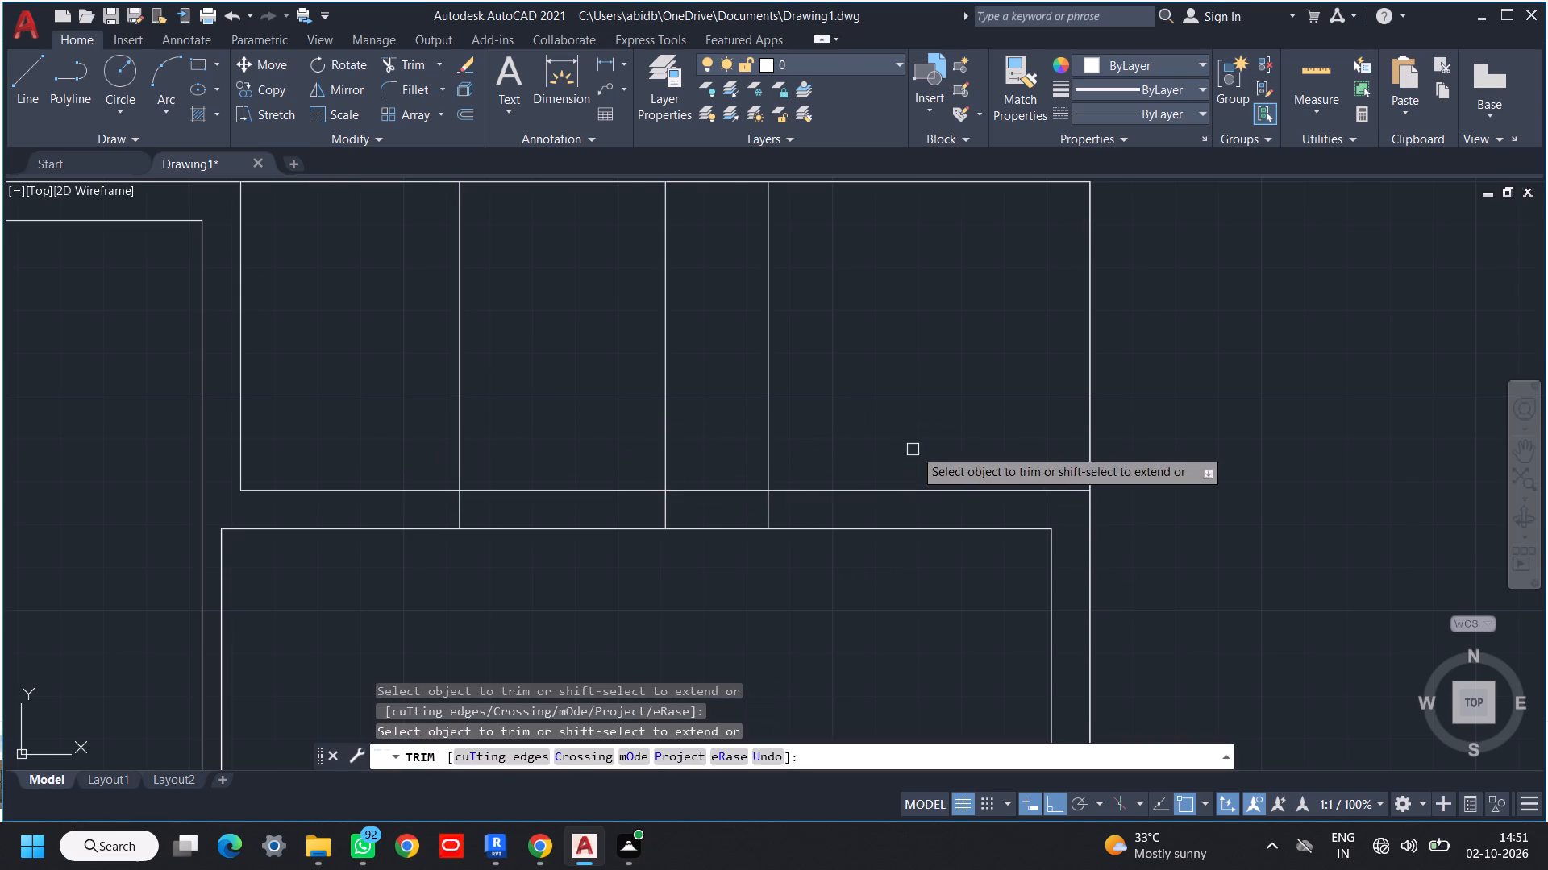
drag(926, 416, 915, 417)
click(234, 417)
key(ctrl+z)
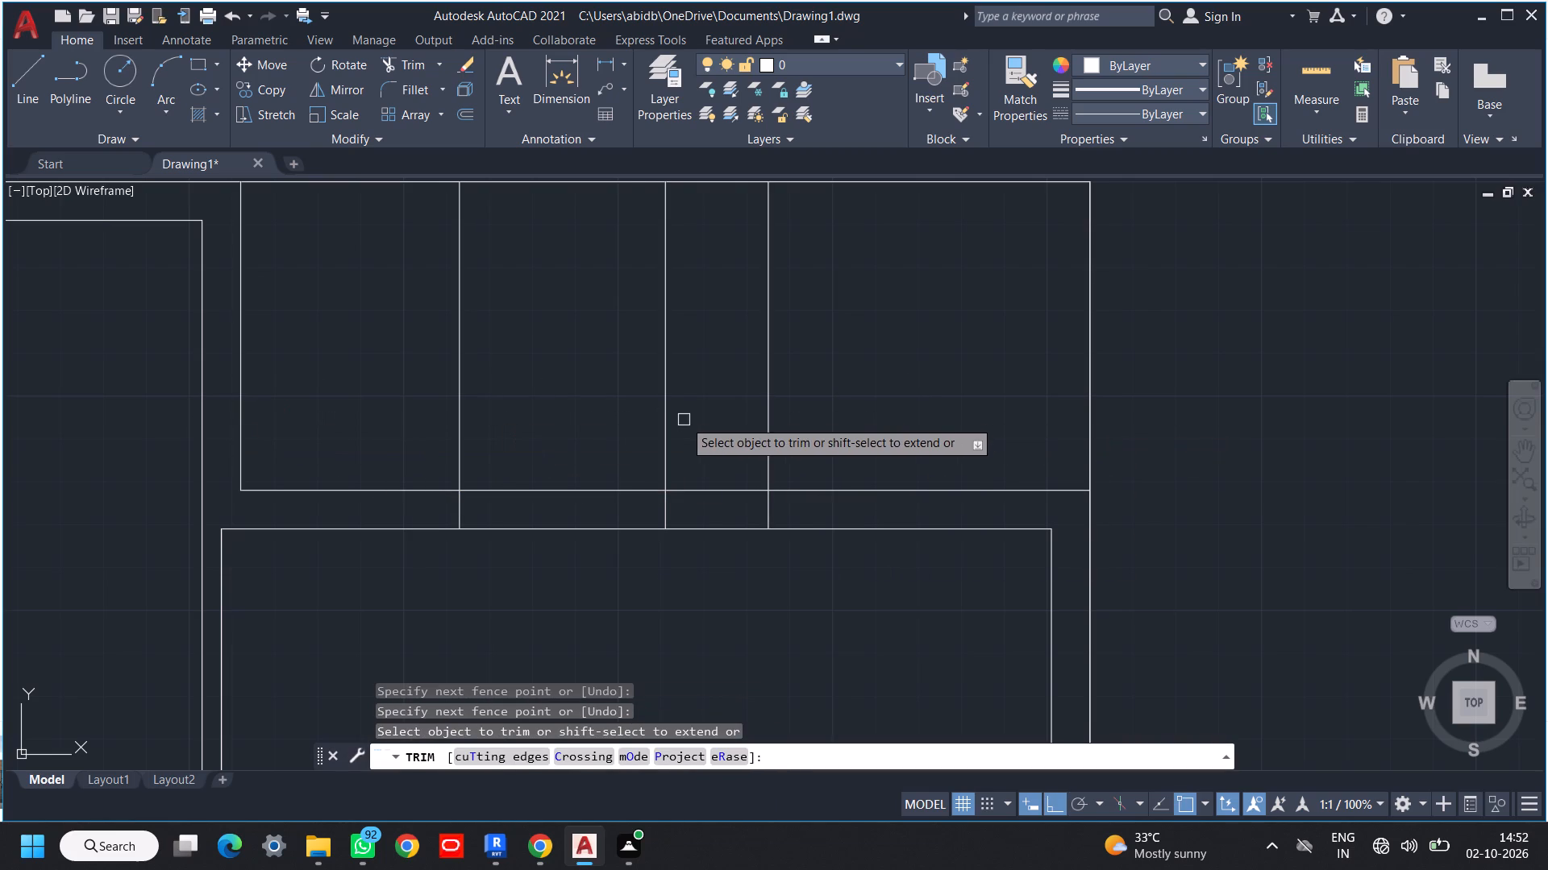
click(820, 361)
click(375, 376)
Trim both 9" wall lines between the outer guides to cut the 6' opening, and remove the leftover midpoint stub.
drag(613, 429, 614, 438)
click(556, 576)
drag(701, 456, 702, 464)
click(661, 579)
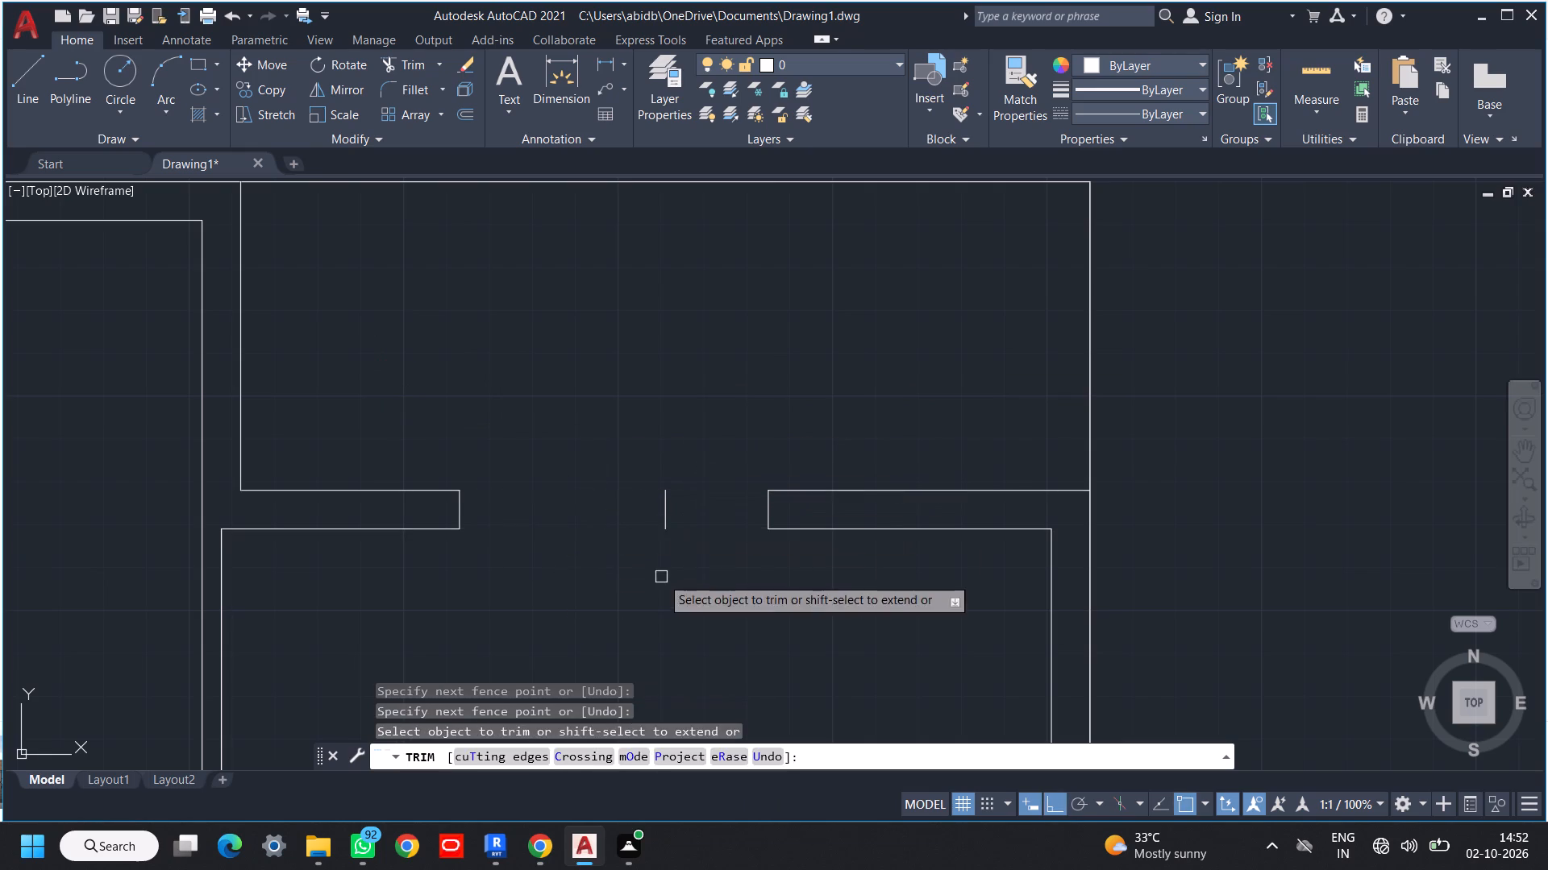
click(693, 505)
click(618, 508)
scroll(639, 528, down, 1)
middle_drag(643, 542, 647, 506)
key(Escape)
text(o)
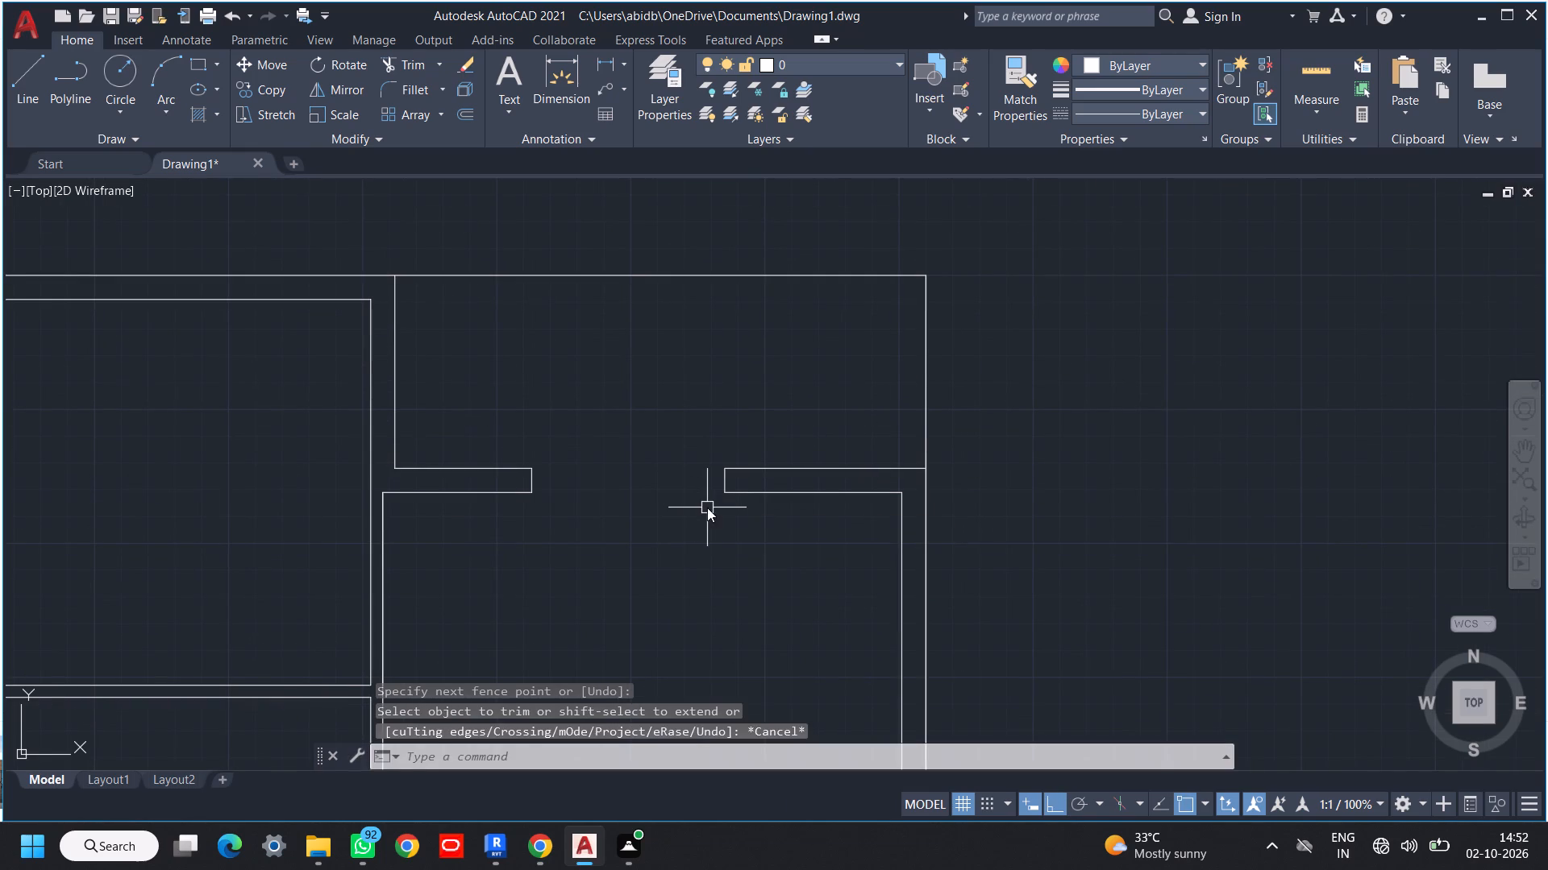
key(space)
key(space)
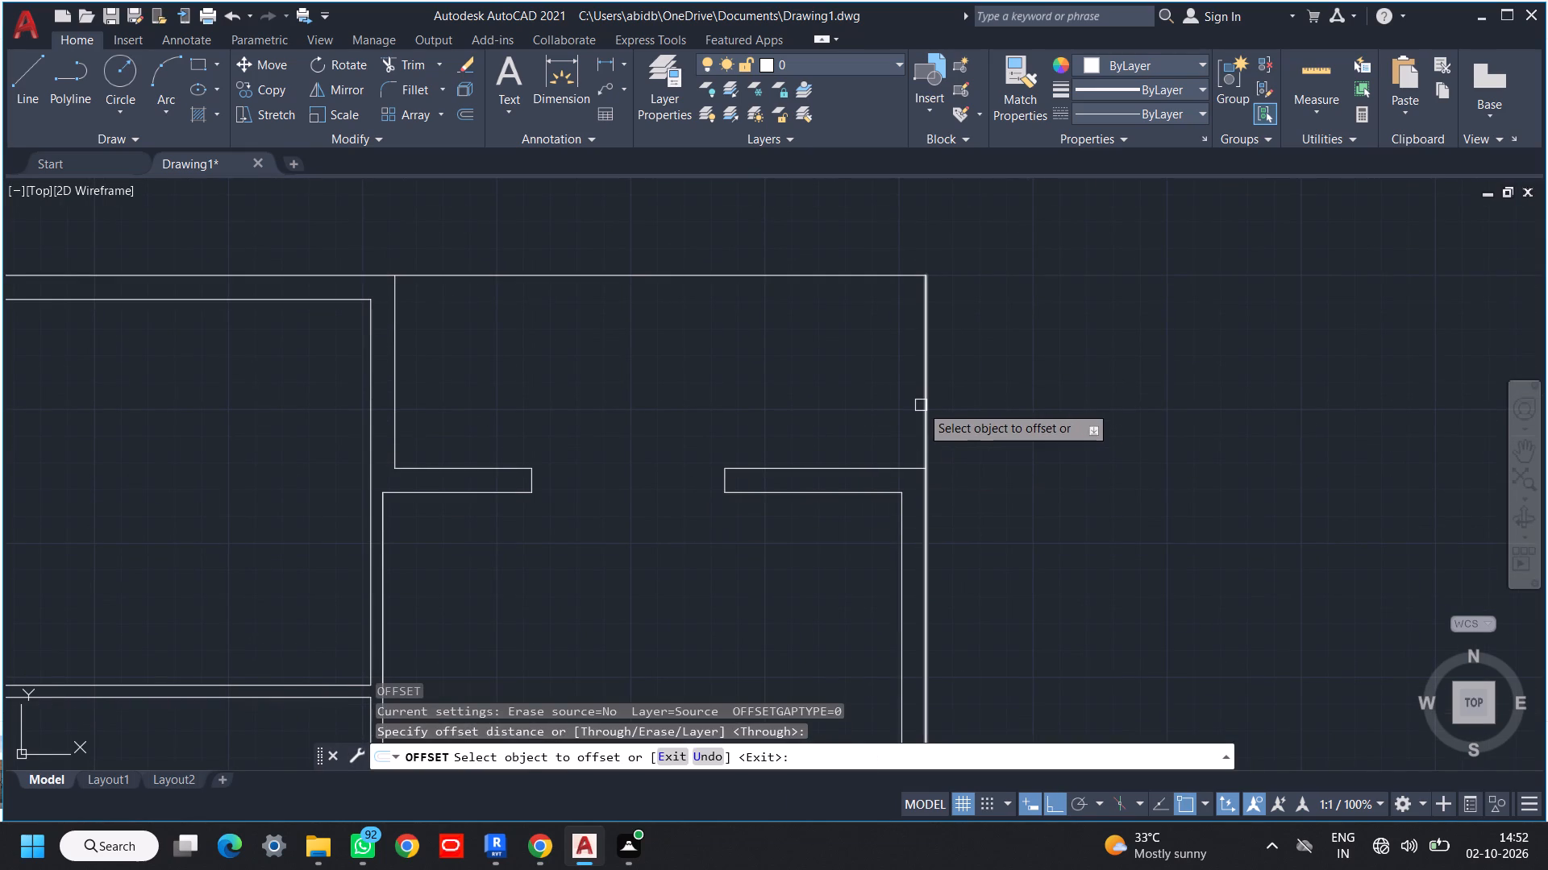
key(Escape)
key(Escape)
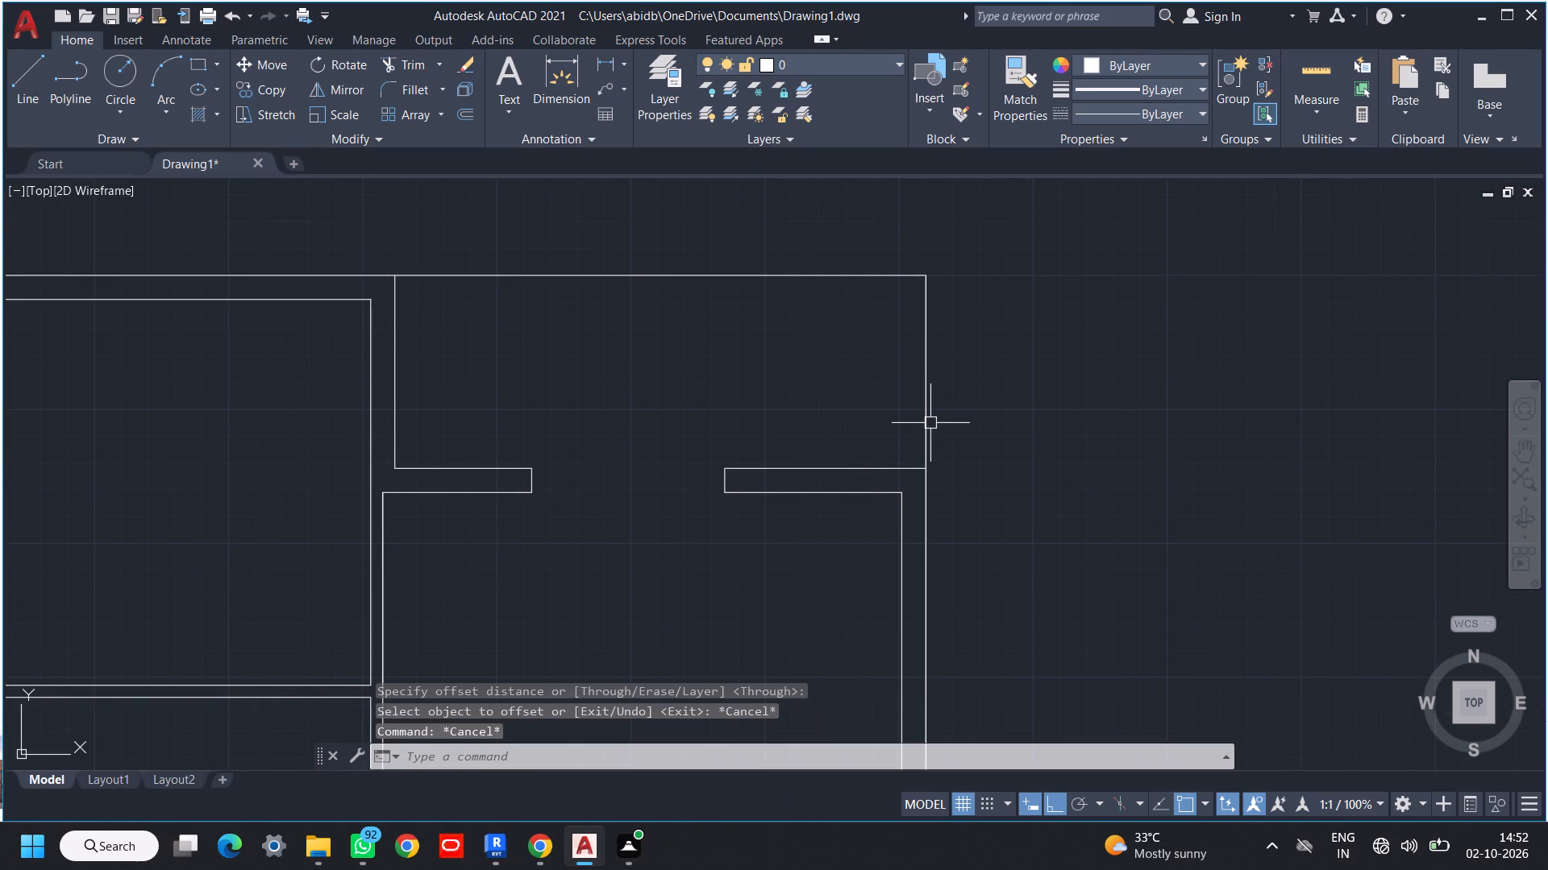
Draw a vertical line across the rear-right space past the rear wall, tracked 3' in from the 9" wall's outer right end.
text(l)
key(space)
text(tk)
key(space)
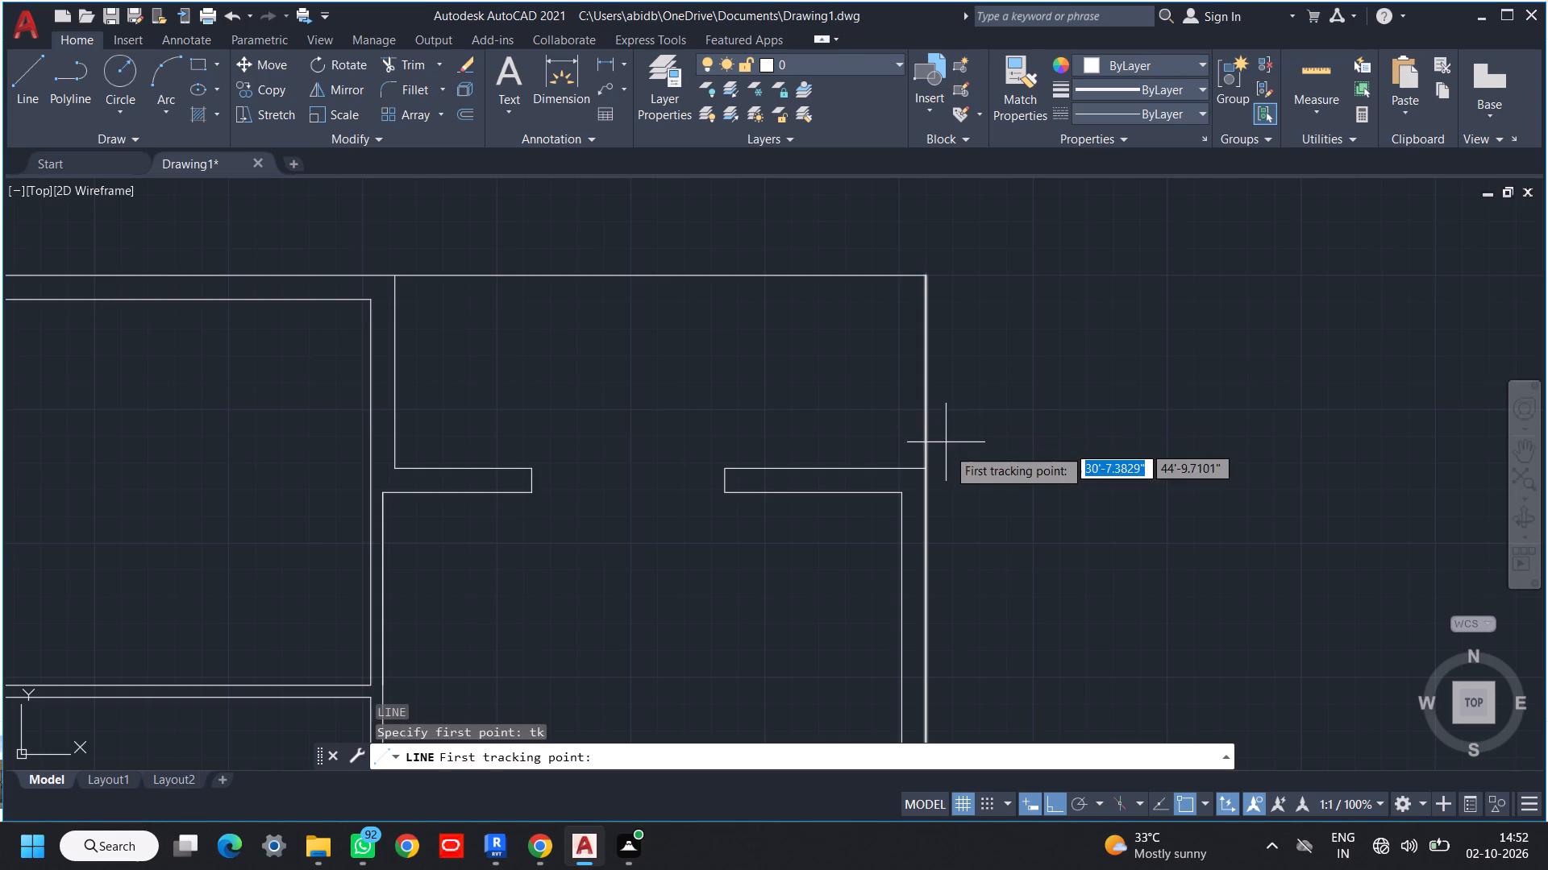
scroll(934, 469, up, 2)
click(905, 465)
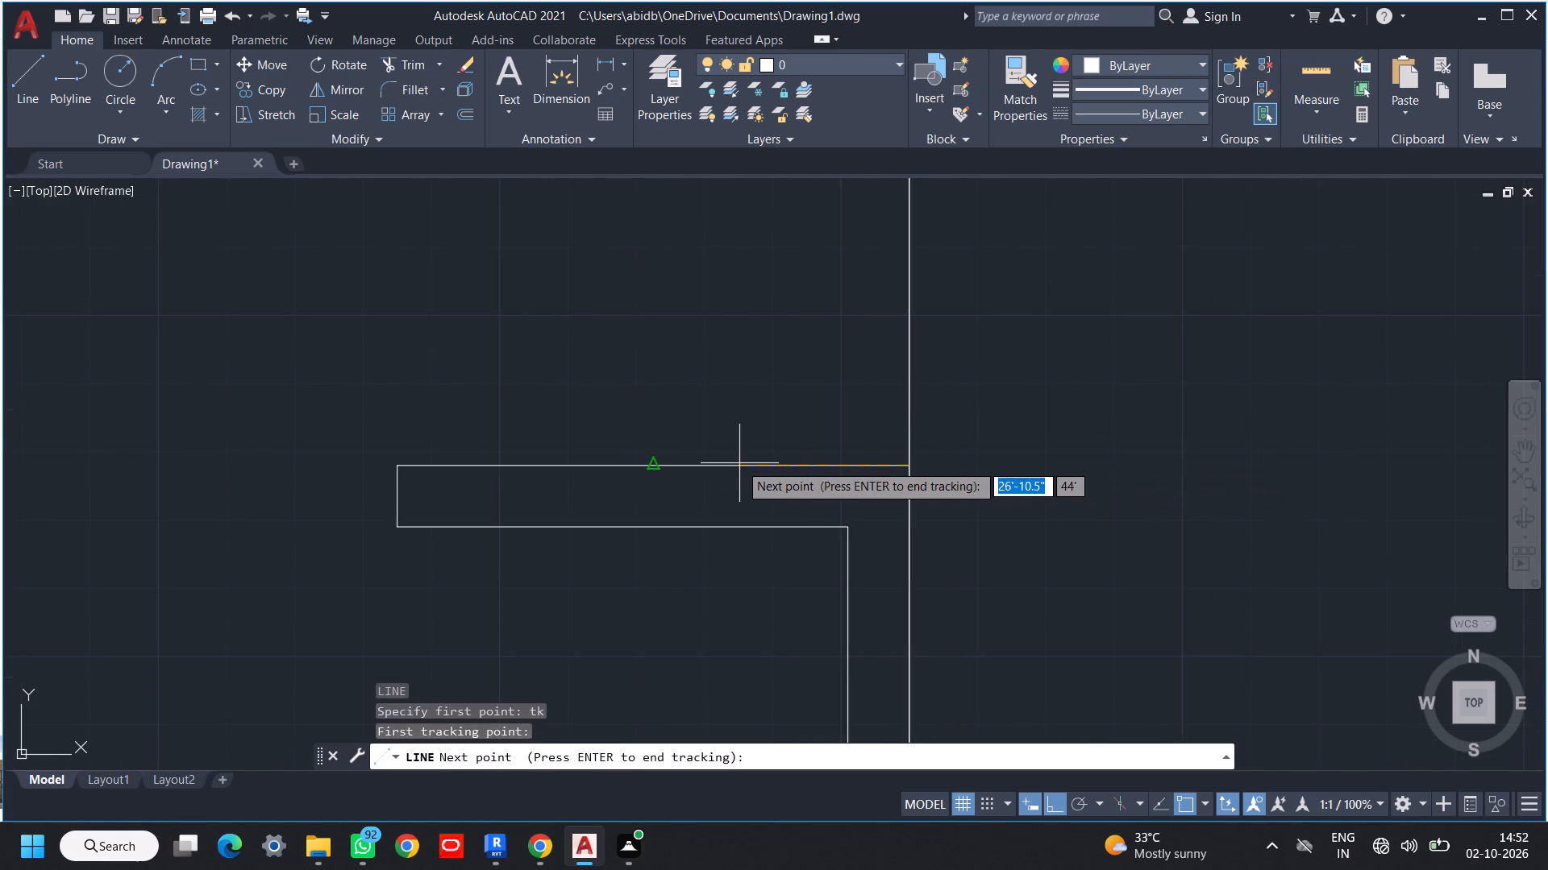
text(3')
key(Return)
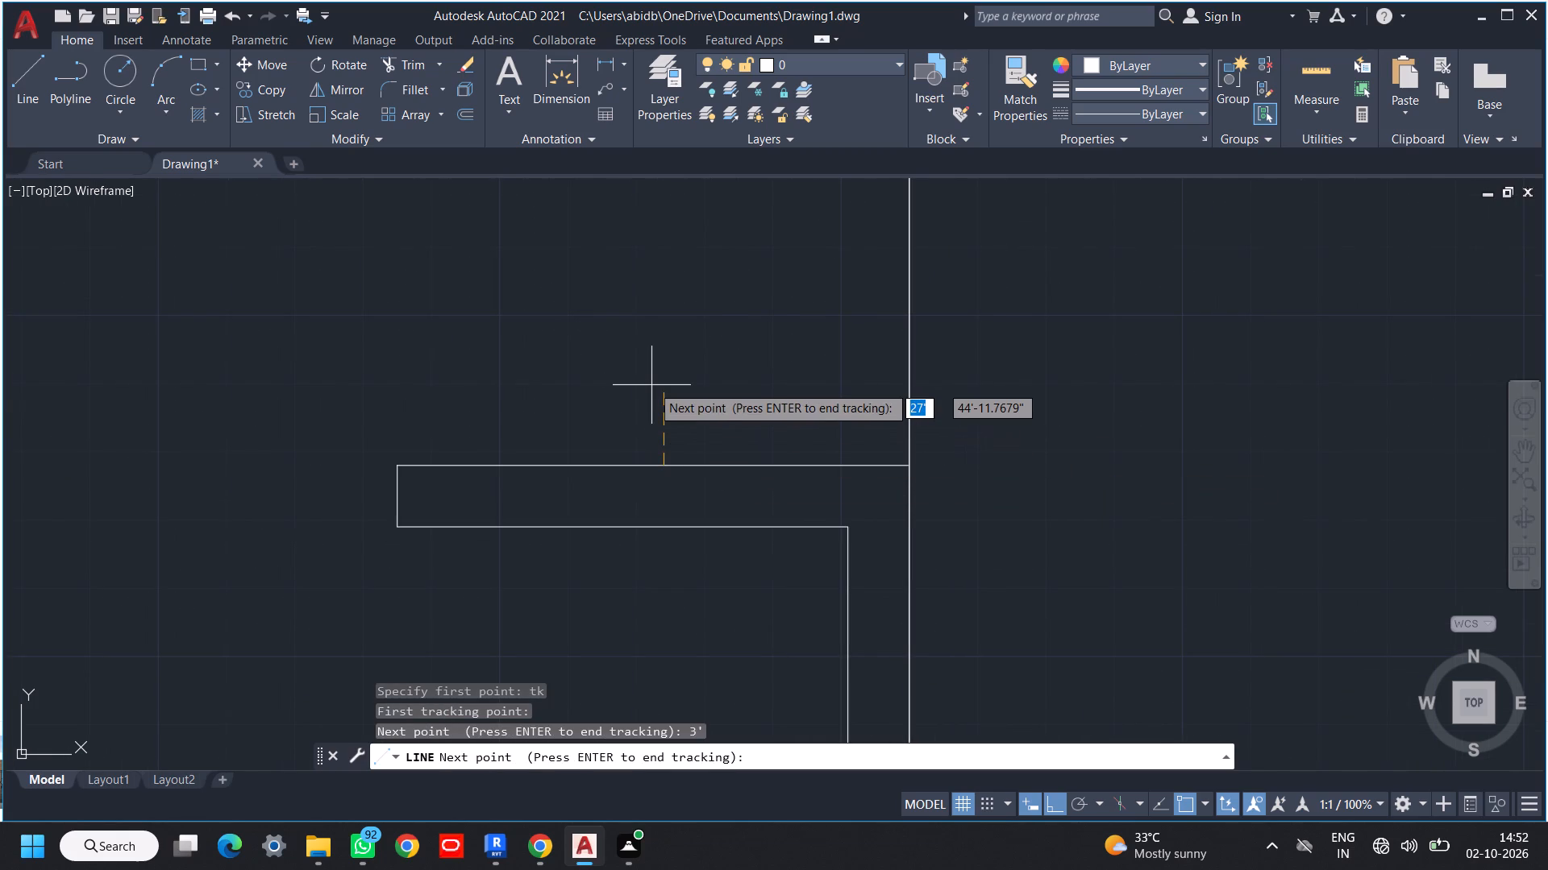
key(space)
scroll(657, 359, down, 2)
middle_drag(657, 359, 673, 449)
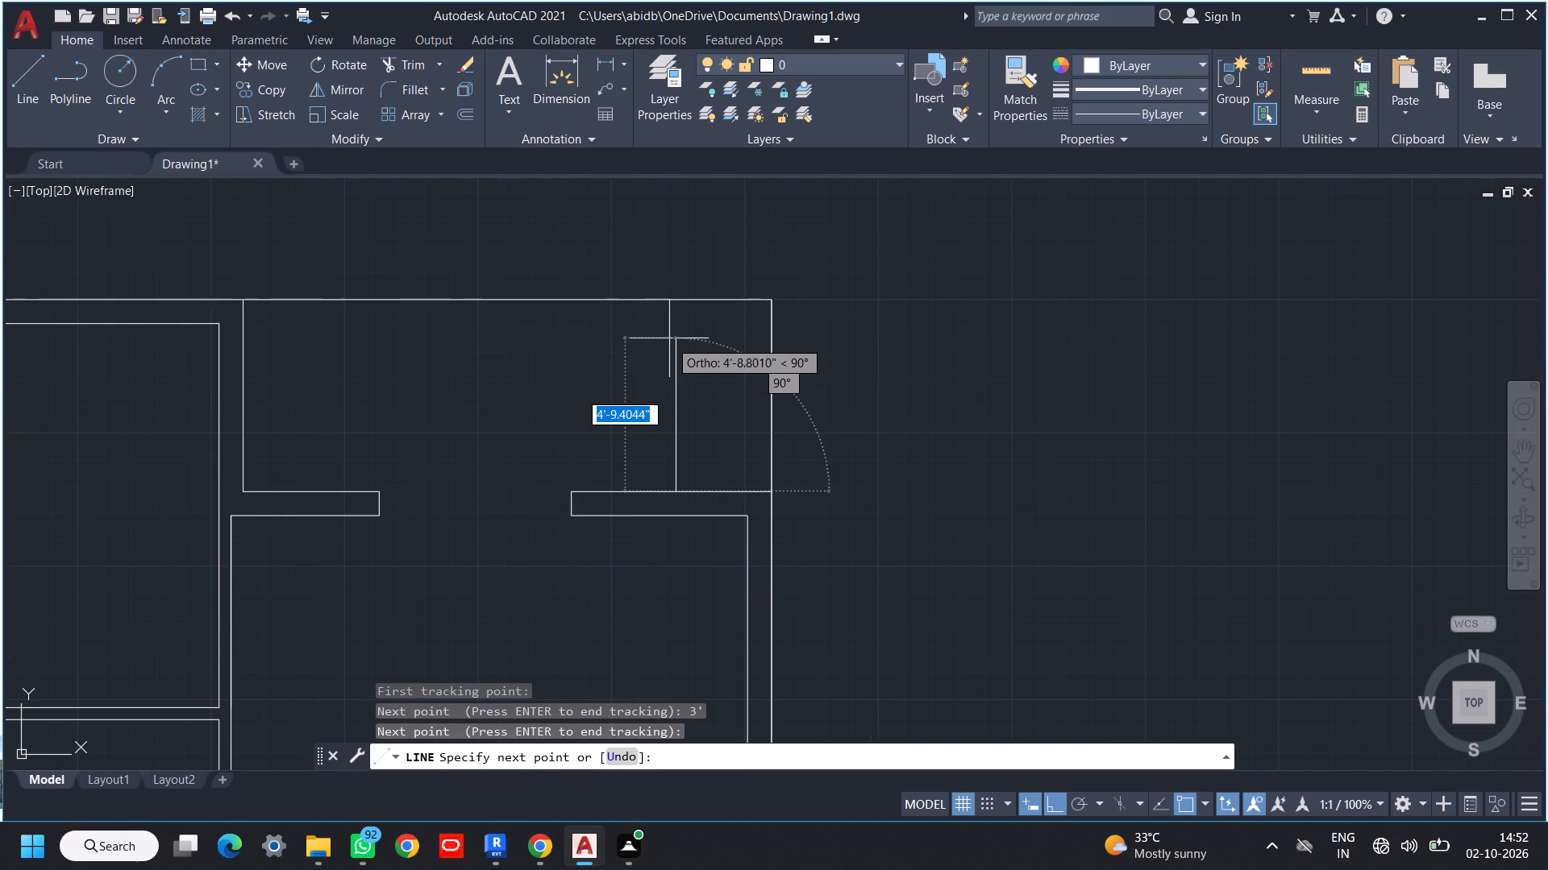
click(669, 255)
key(Escape)
key(Escape)
Trim the new vertical line's overhang beyond the rear wall's outer line.
key(t)
text(r)
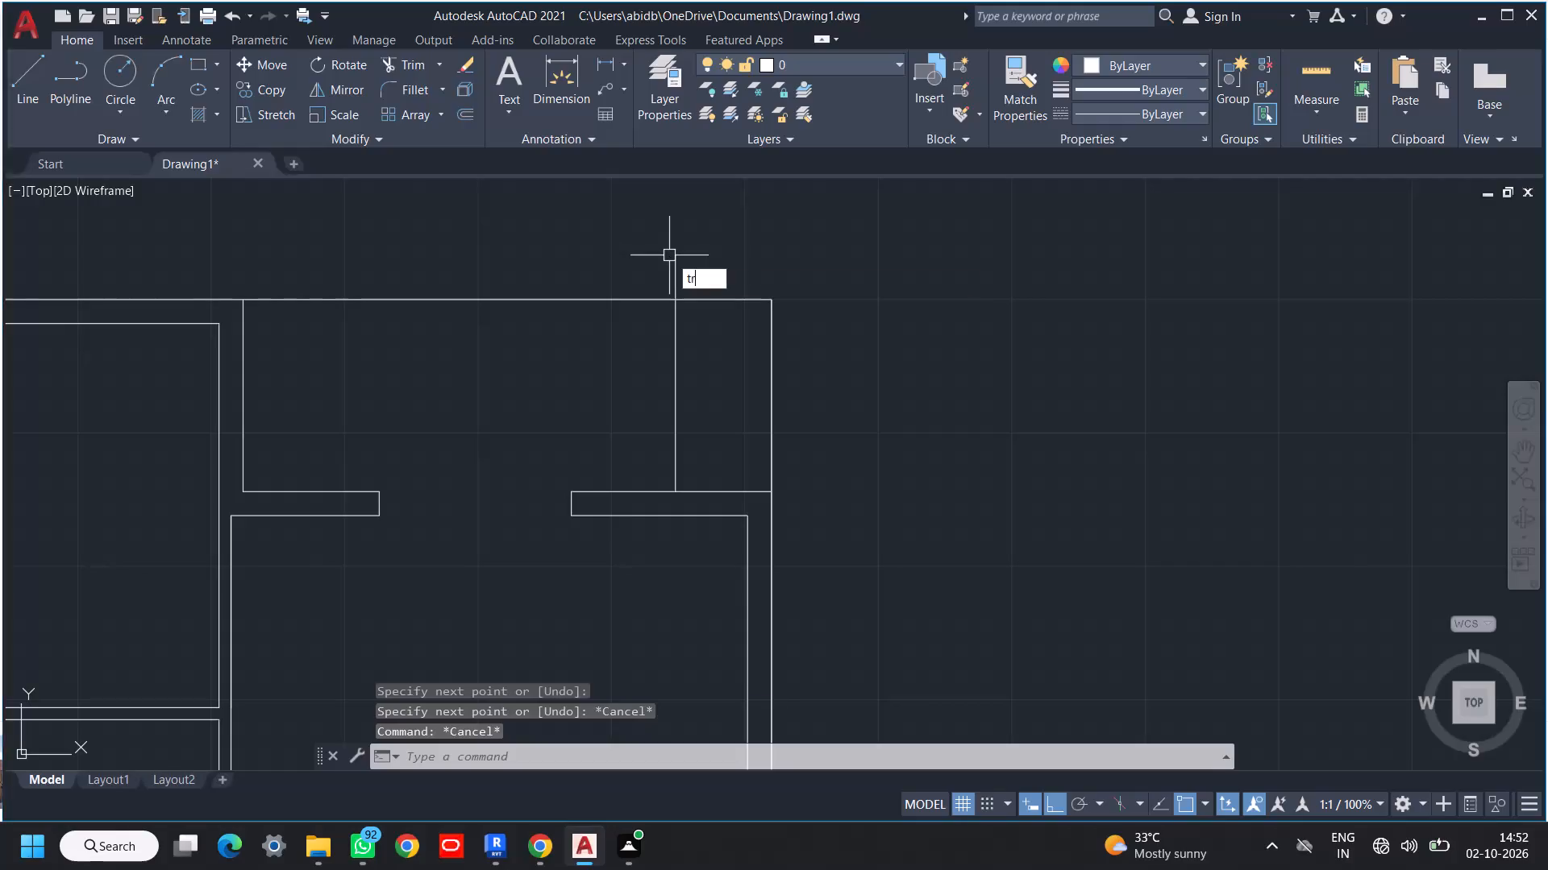
key(space)
key(space)
click(693, 266)
click(616, 273)
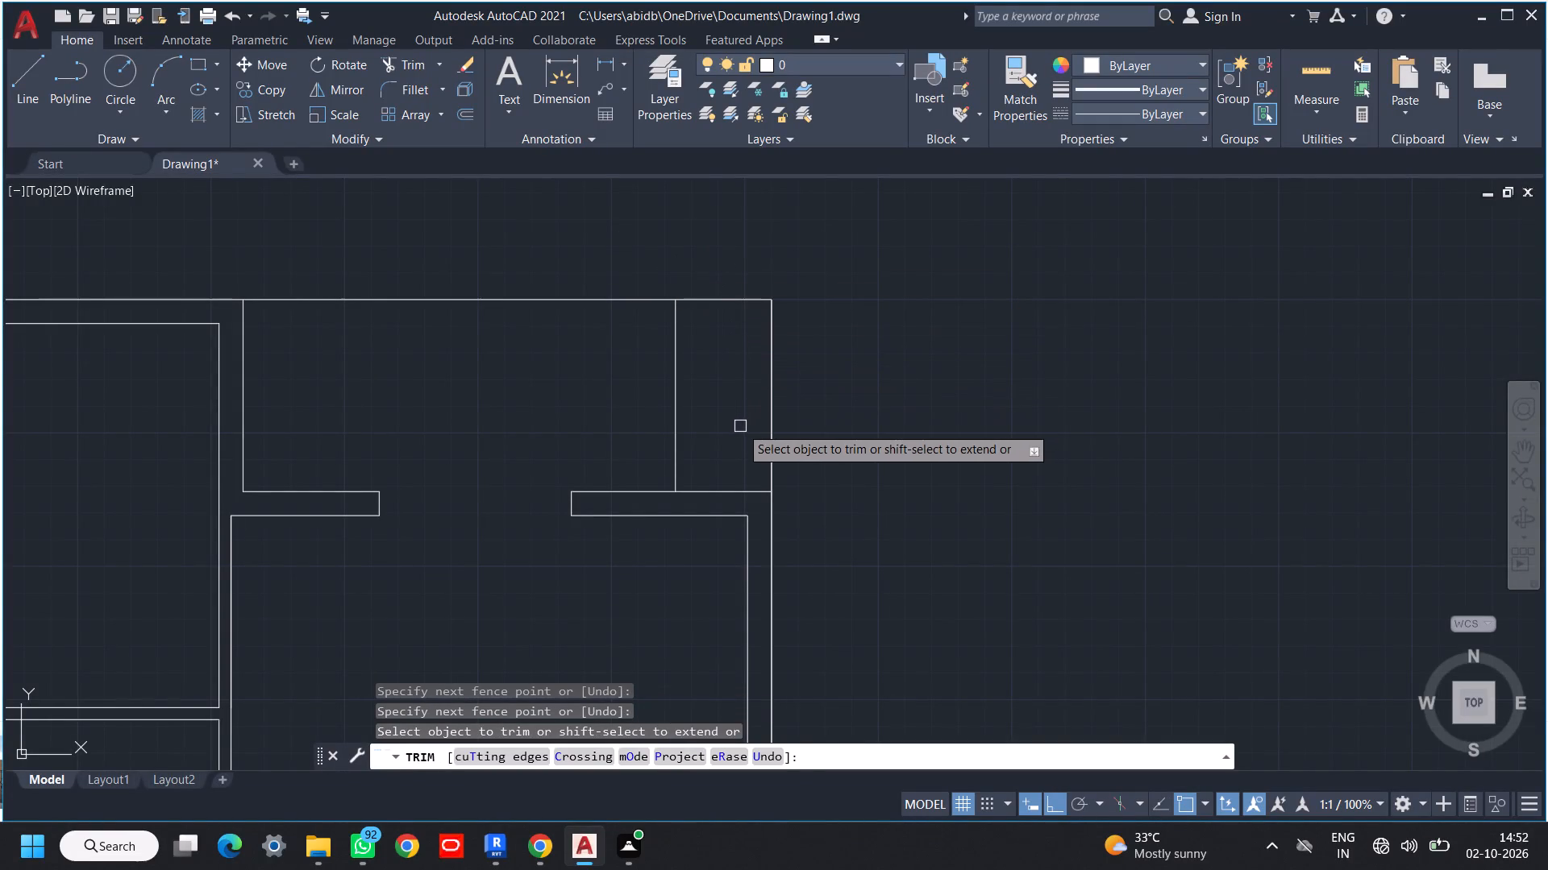
middle_drag(749, 418, 778, 395)
key(Escape)
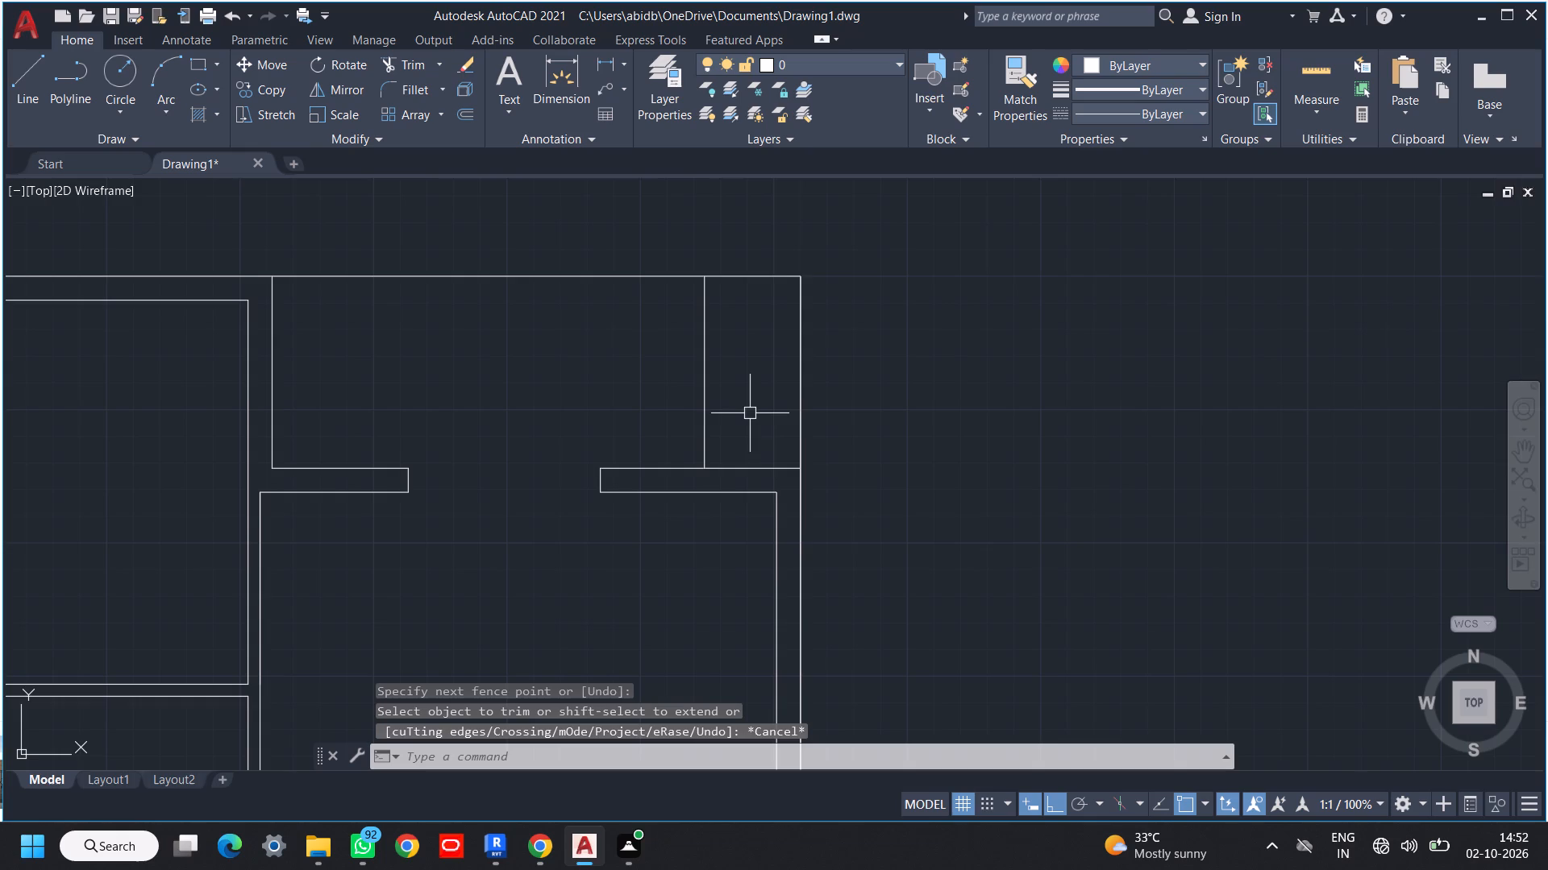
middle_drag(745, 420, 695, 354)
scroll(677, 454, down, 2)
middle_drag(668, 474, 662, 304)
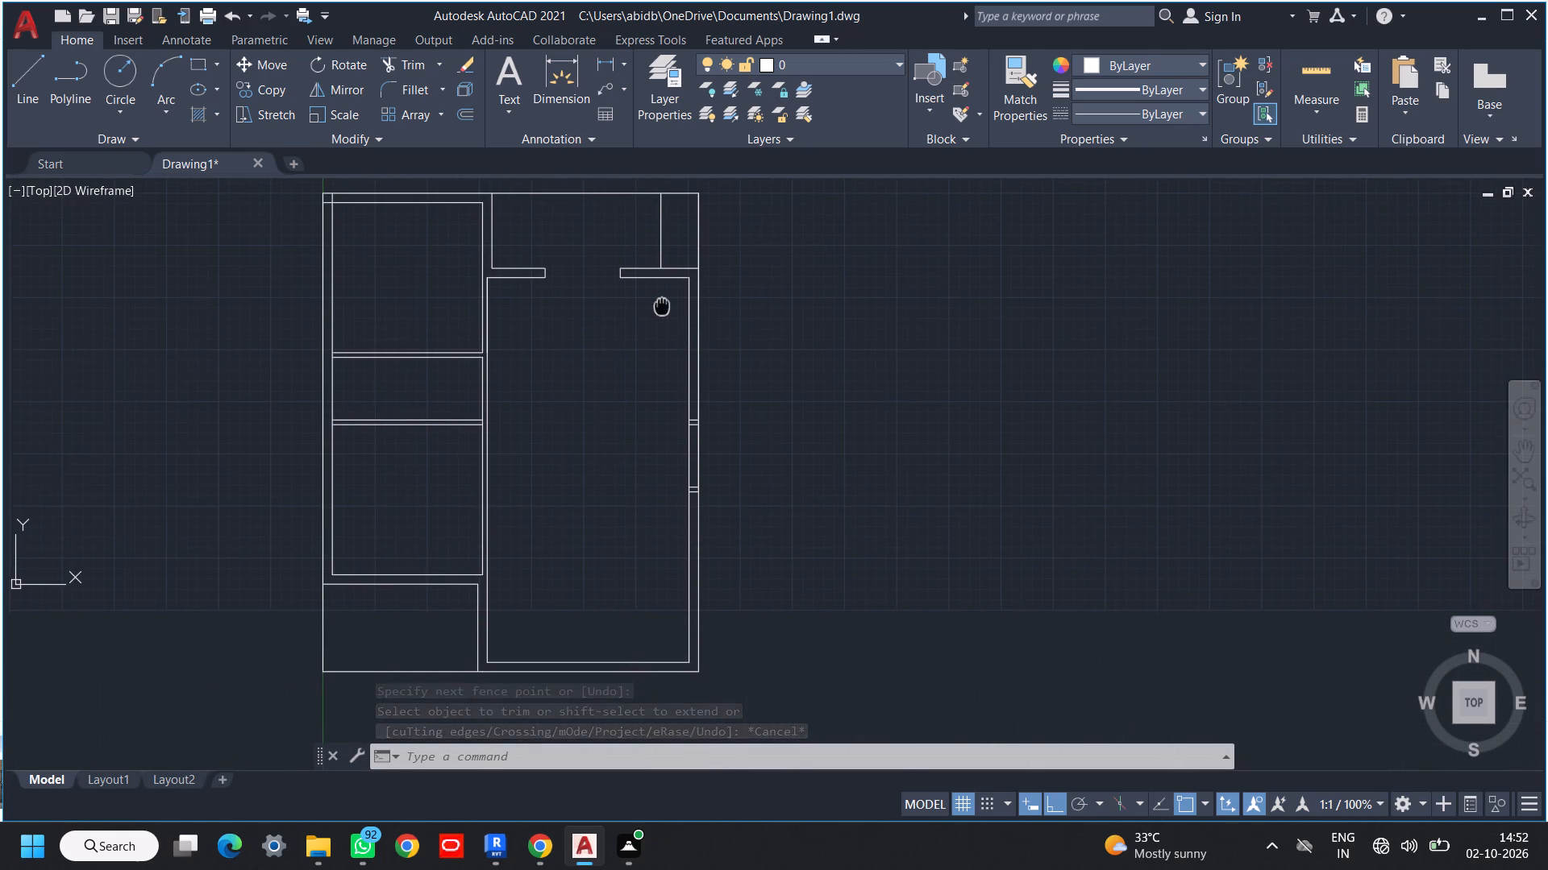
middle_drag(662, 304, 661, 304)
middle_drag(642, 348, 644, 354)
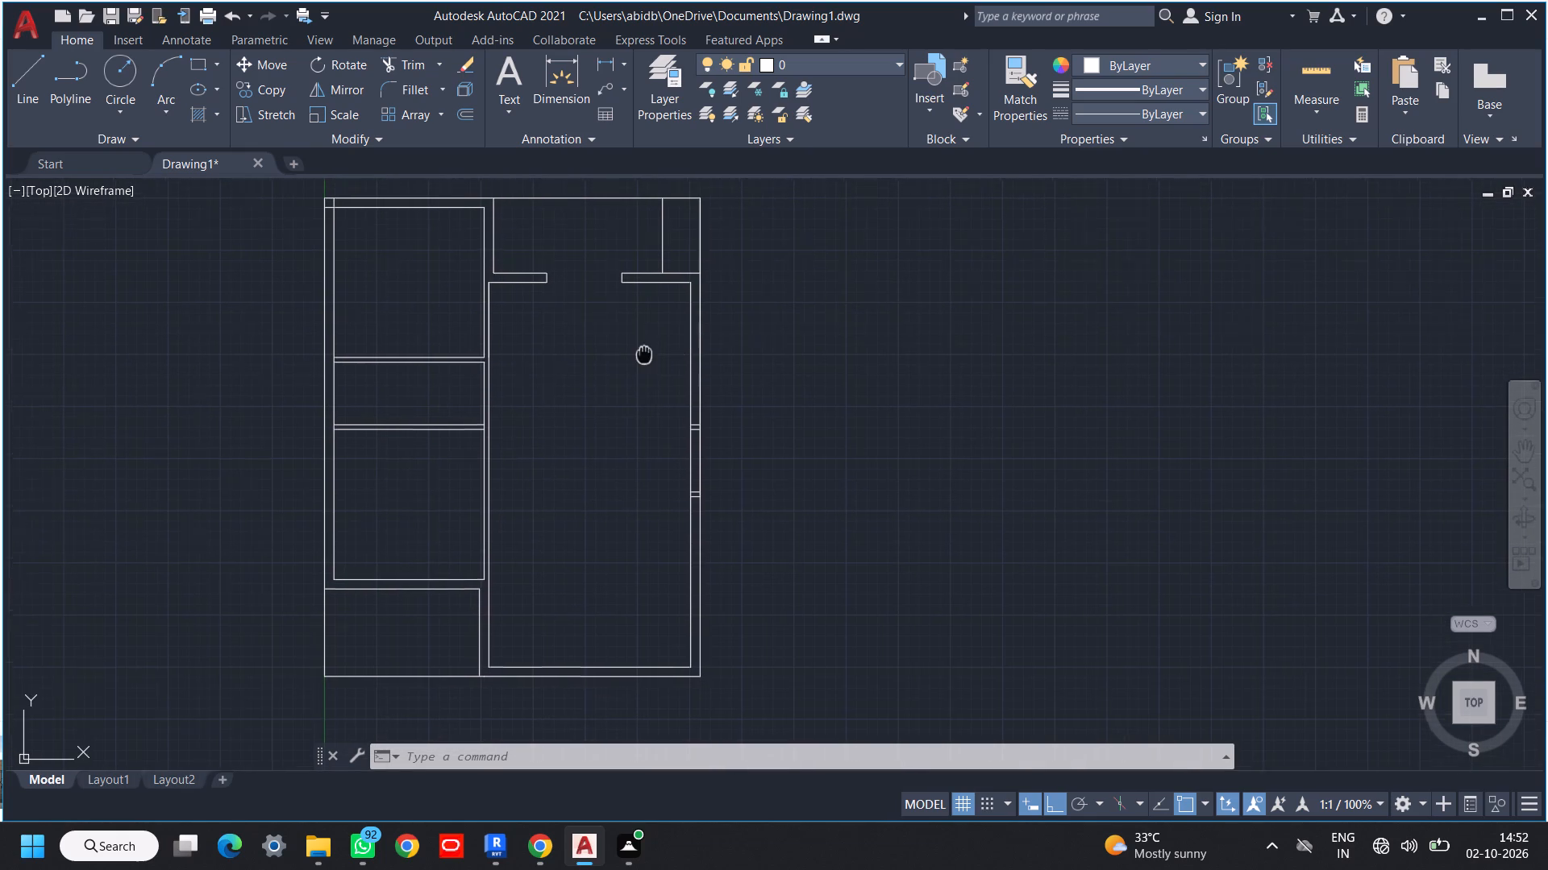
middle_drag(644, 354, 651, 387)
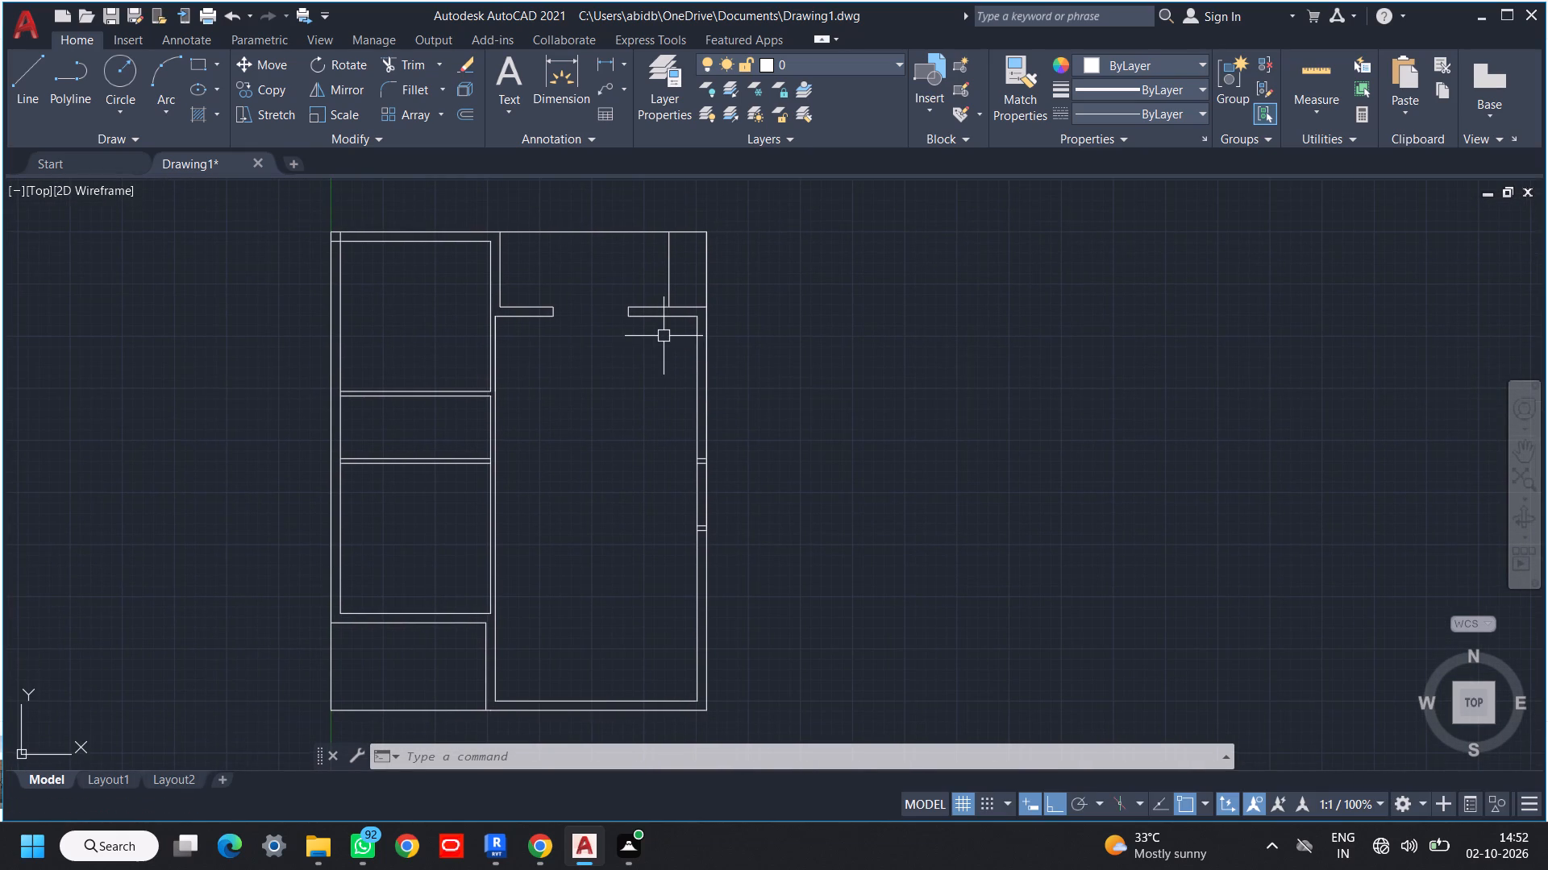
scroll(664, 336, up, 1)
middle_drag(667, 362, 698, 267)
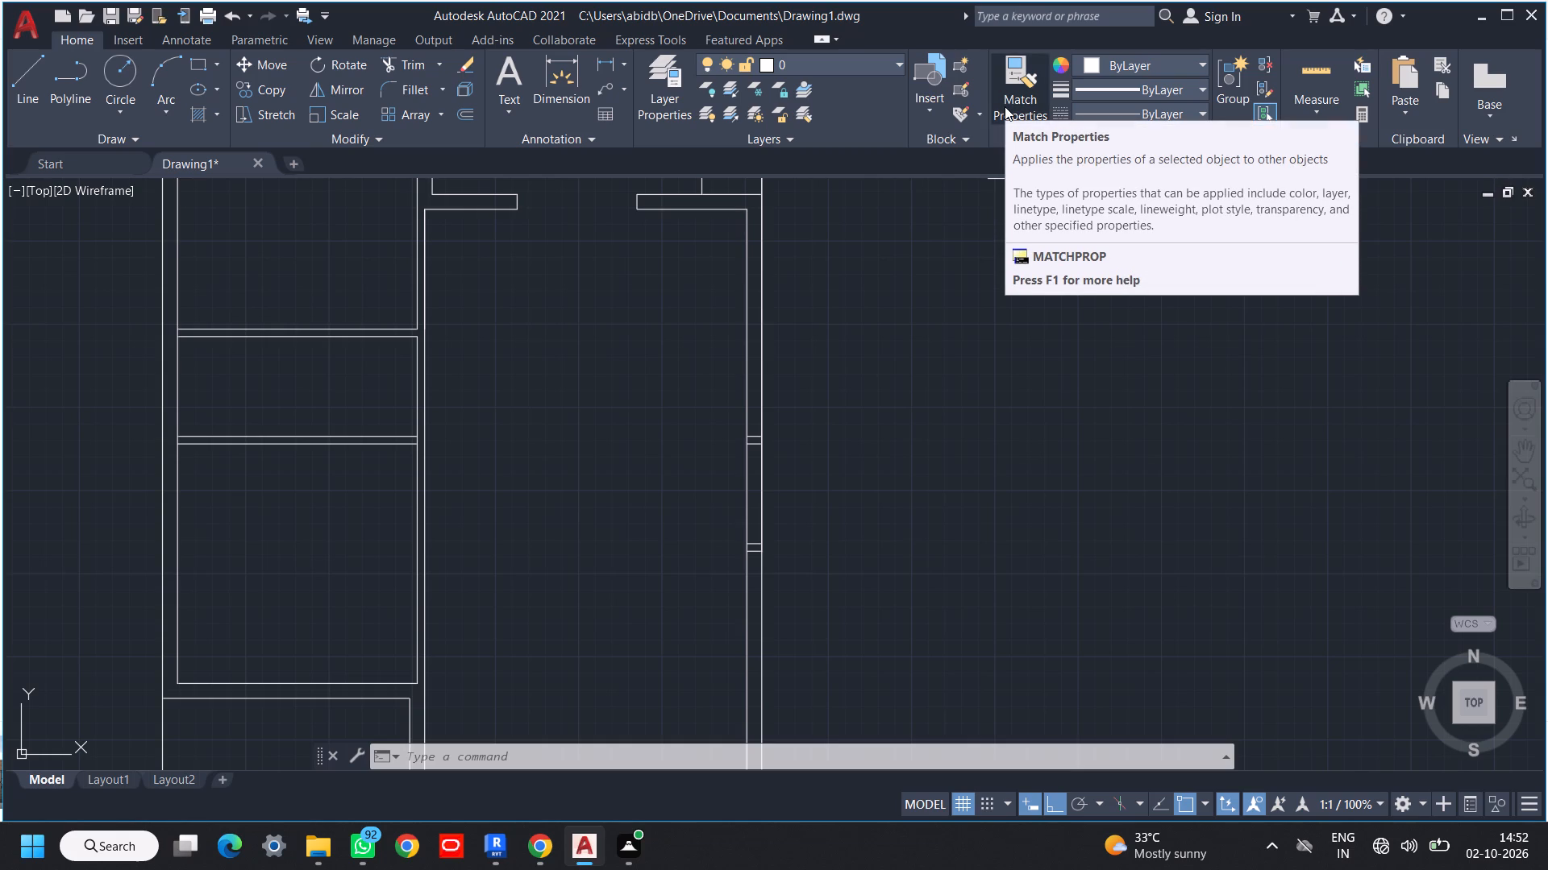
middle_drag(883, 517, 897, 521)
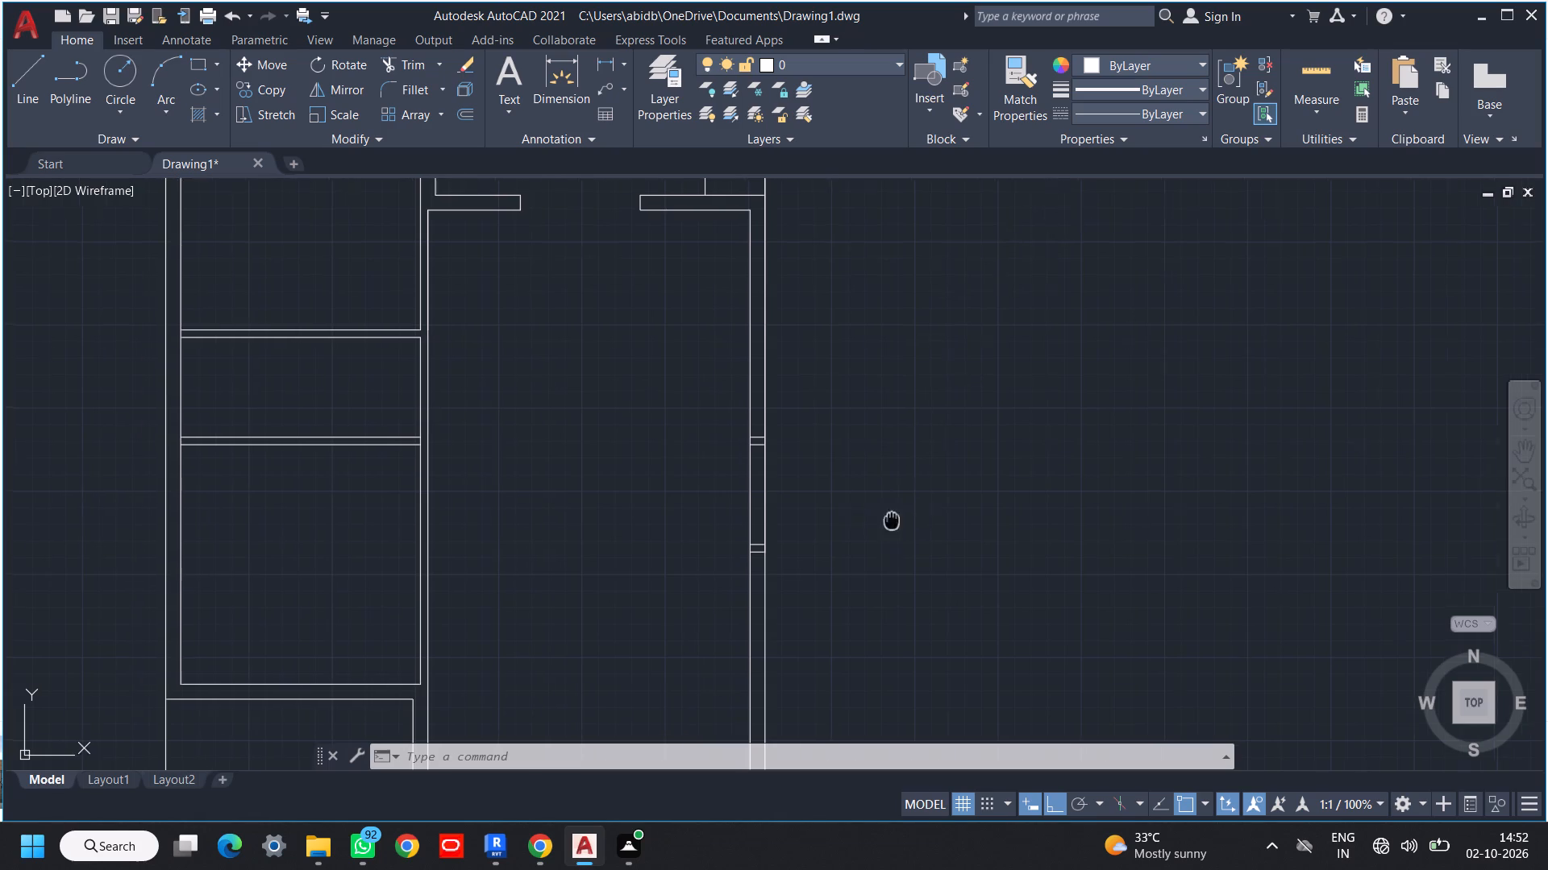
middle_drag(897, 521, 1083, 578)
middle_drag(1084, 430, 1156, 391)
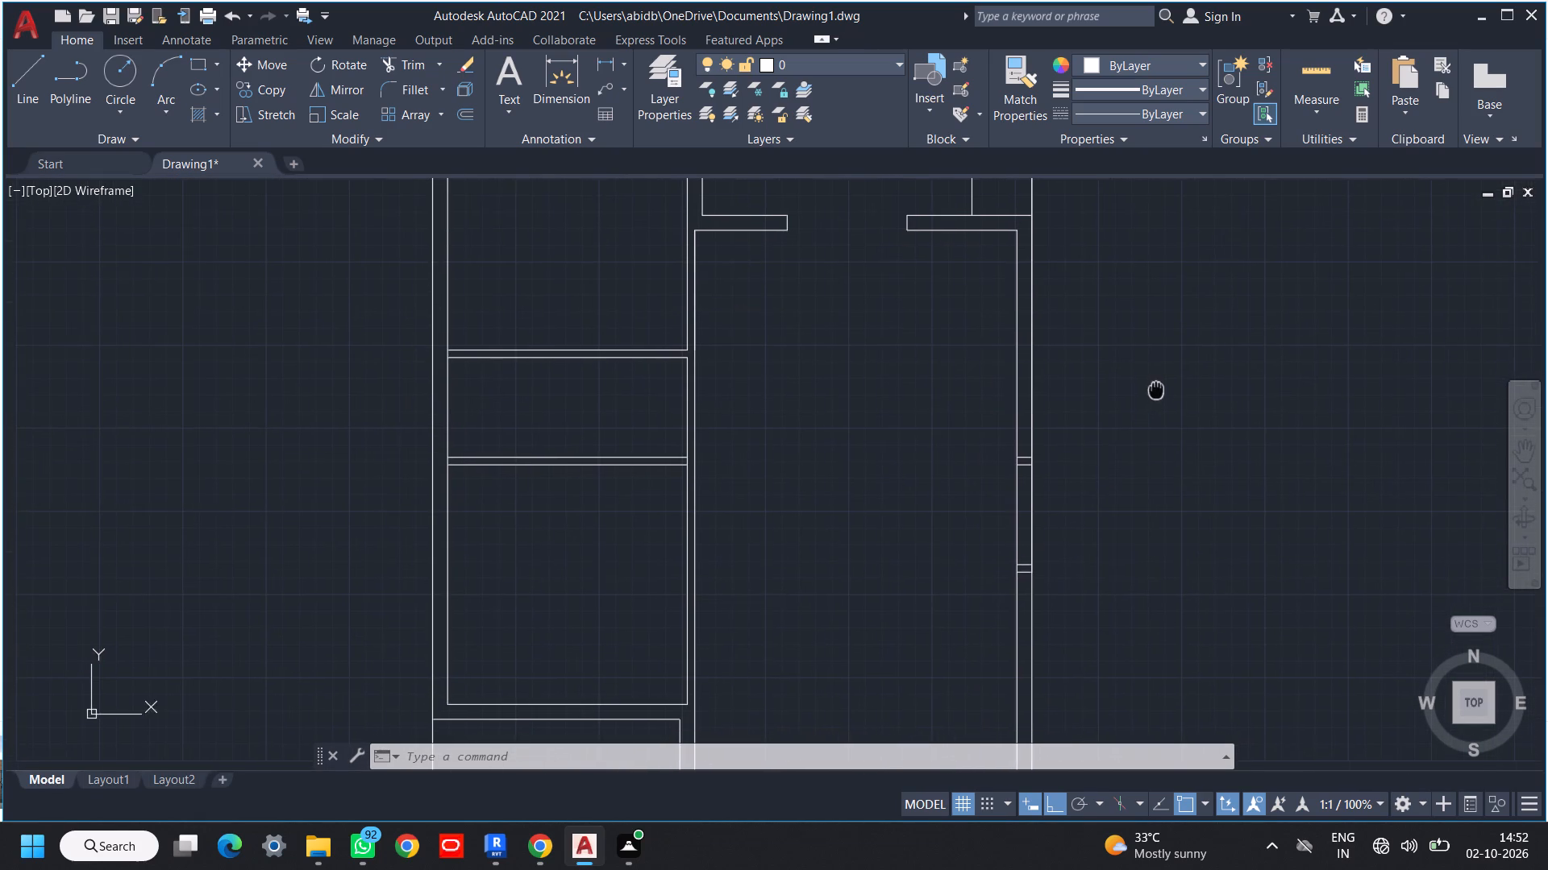
Offset the front-left space's rear line through the midpoint of that space's right-hand wall line.
middle_drag(1156, 391, 1156, 390)
middle_drag(947, 447, 924, 448)
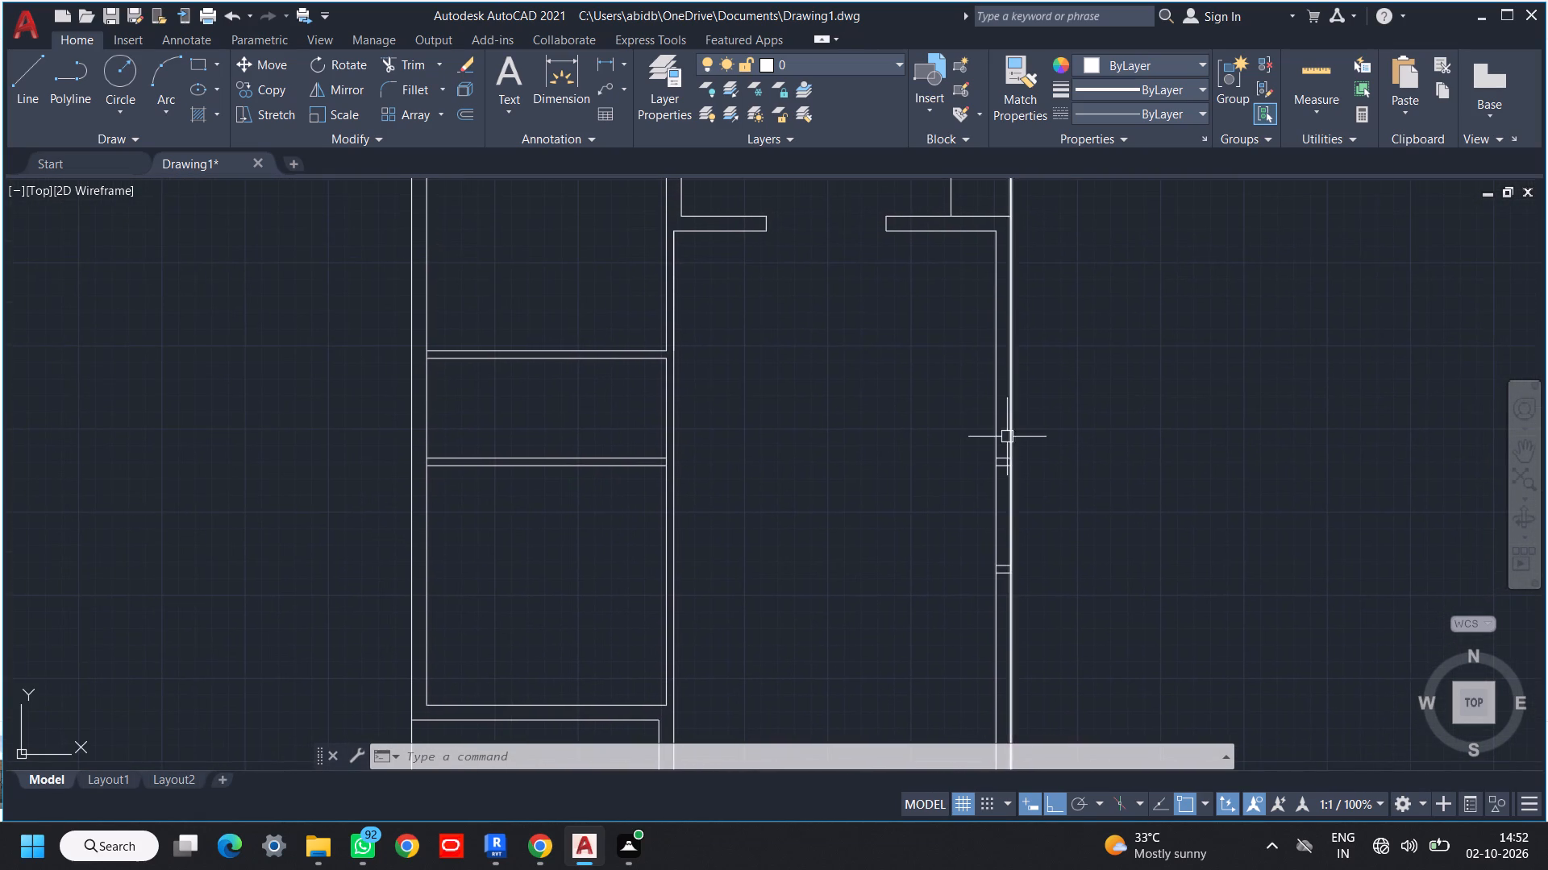
scroll(1072, 436, down, 2)
middle_drag(1082, 448, 1073, 455)
key(o)
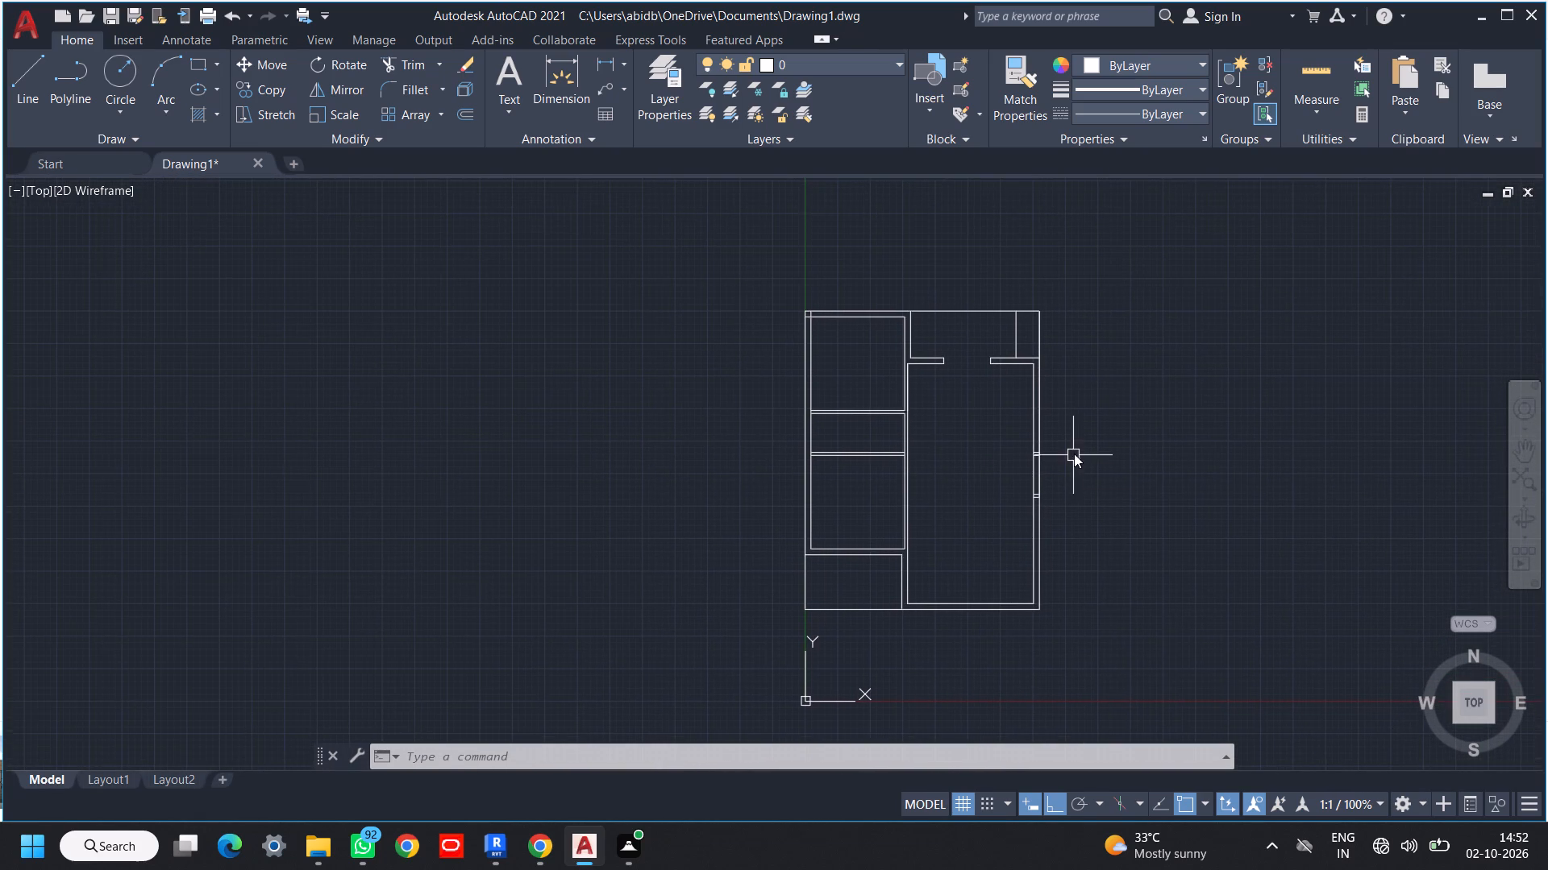
key(space)
key(space)
middle_drag(978, 579, 997, 524)
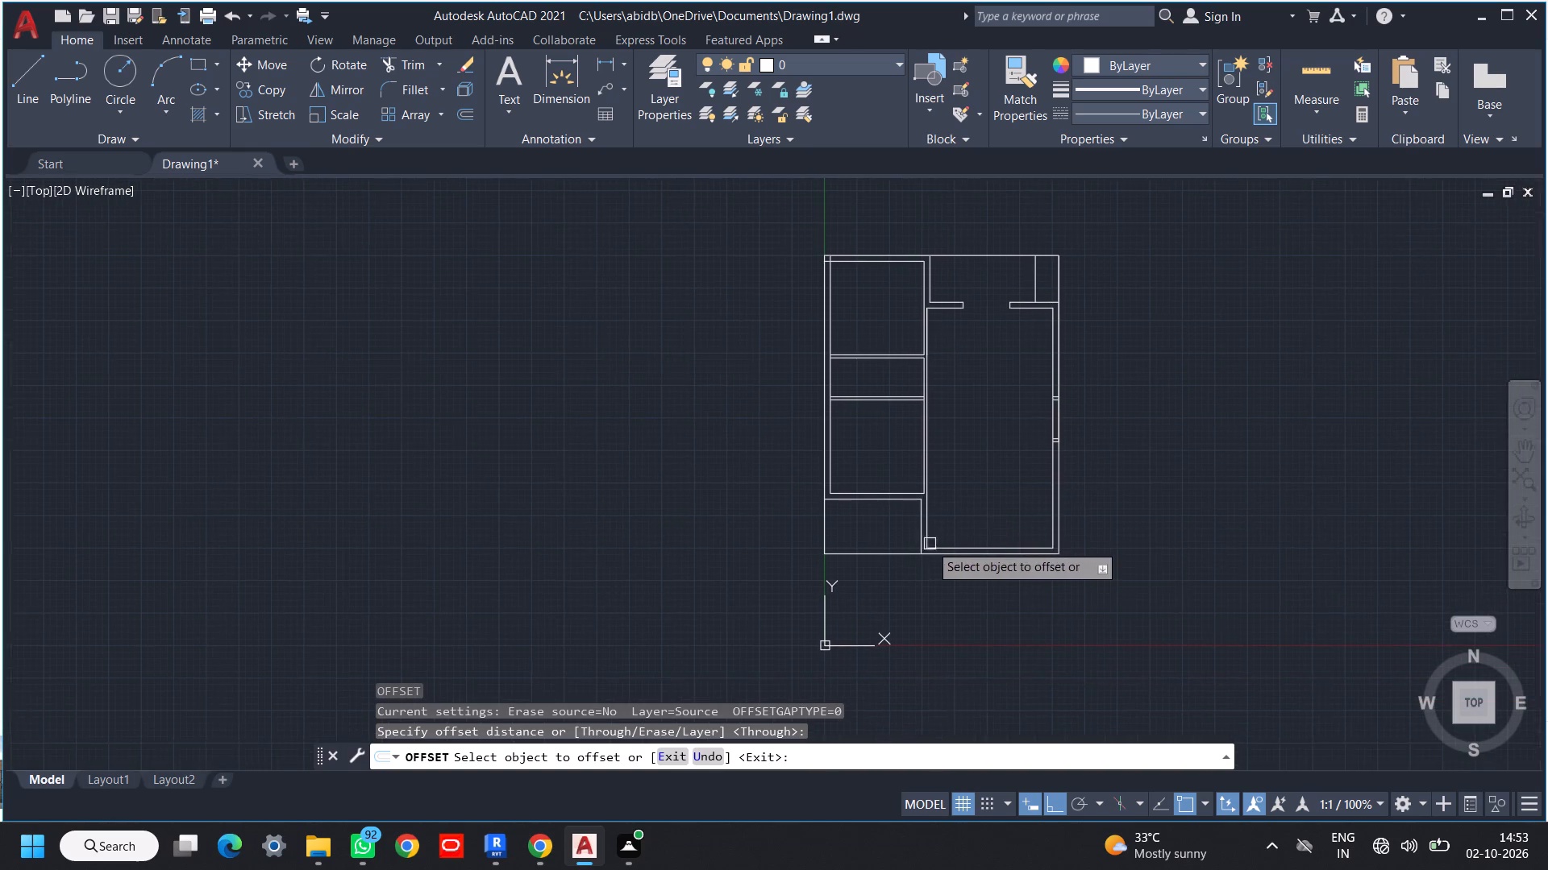
scroll(927, 544, up, 3)
click(868, 367)
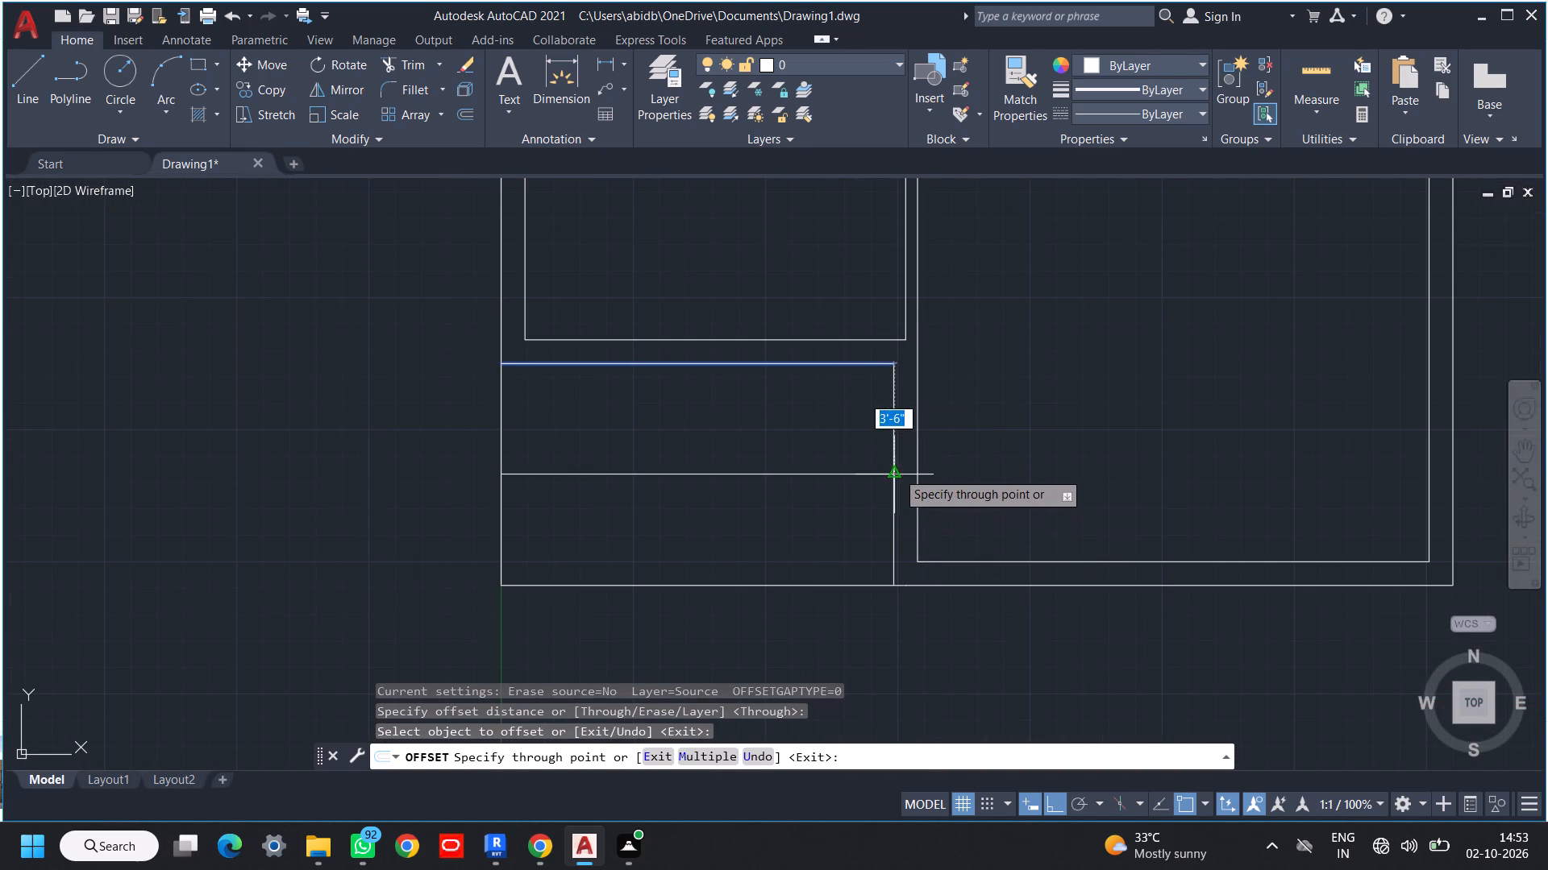
click(896, 470)
Offset the midpoint guide 2' toward the front, and offset that new line 4' back toward the rear.
click(876, 476)
text(2')
key(Return)
click(859, 536)
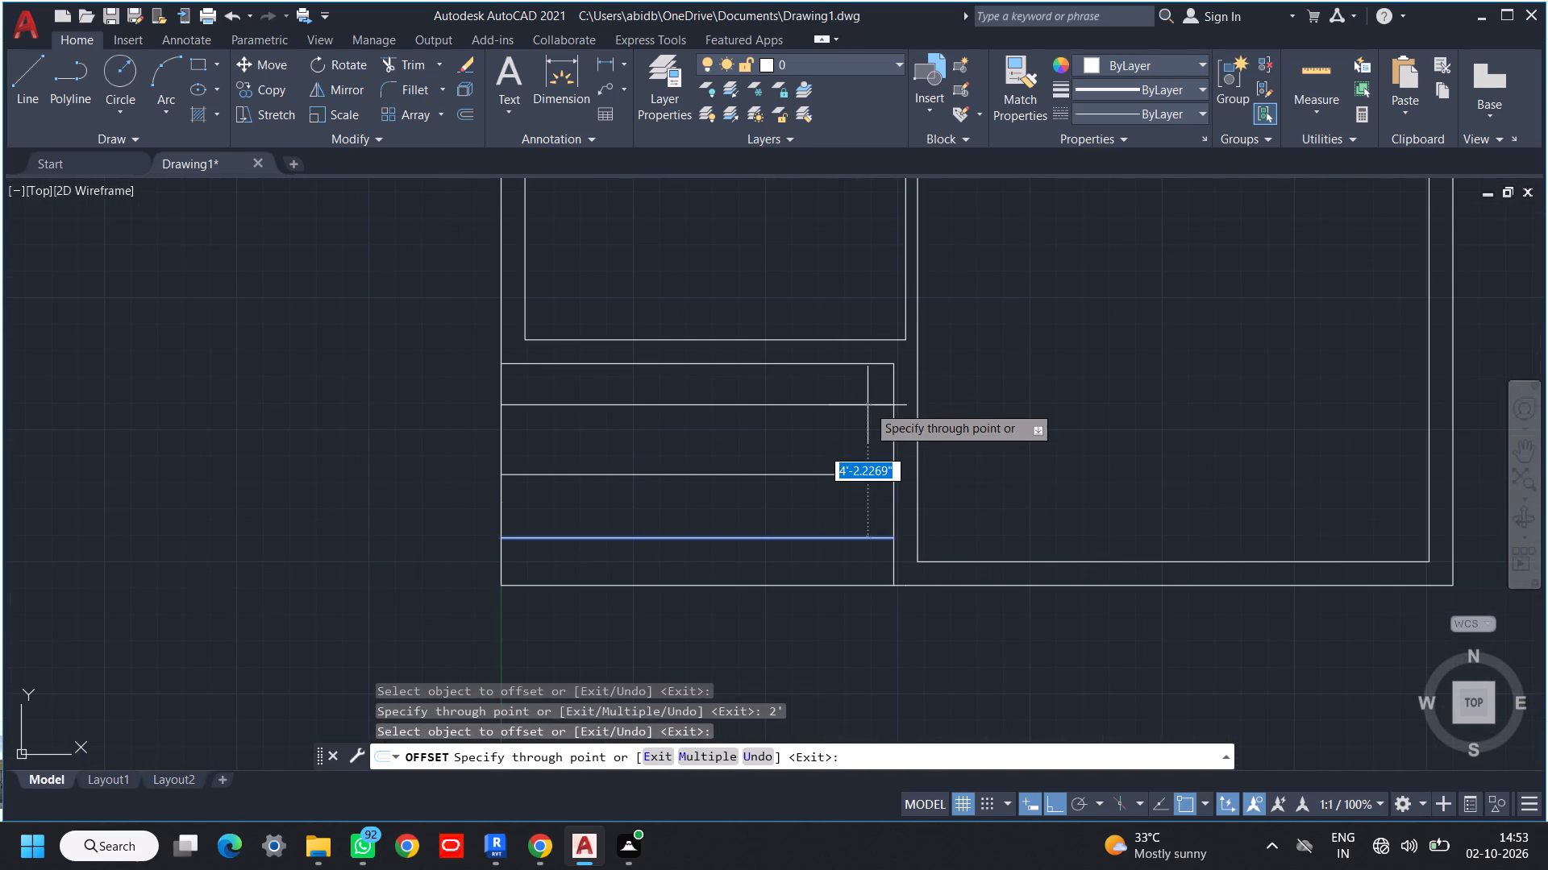
text(4')
key(Return)
key(Escape)
key(Escape)
Extend the three horizontal guide lines across the wall to its far line beside the large right-hand room.
key(e)
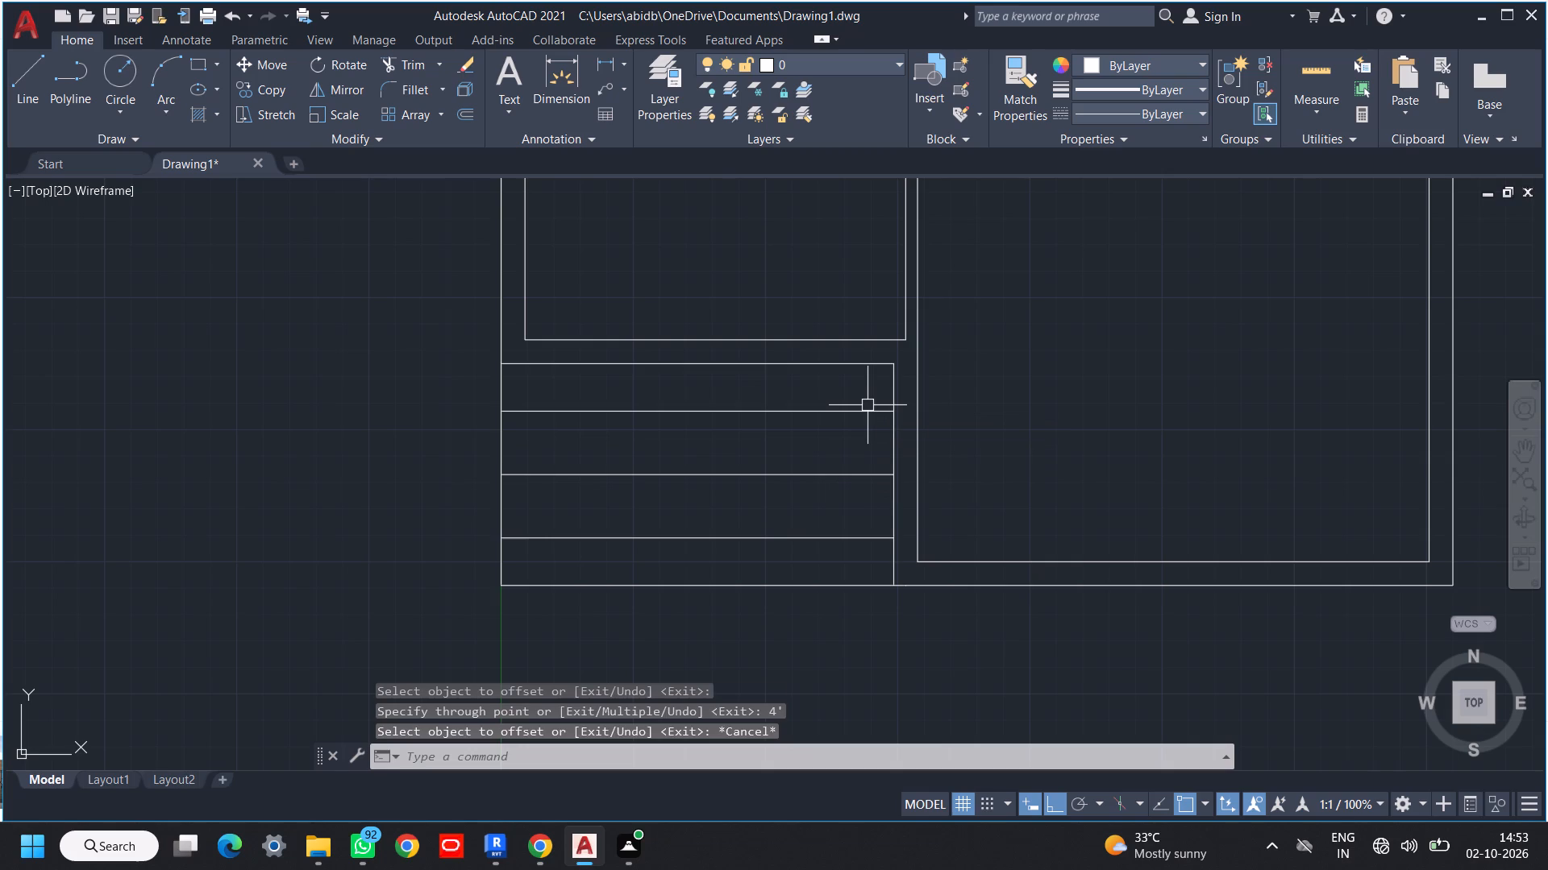
key(x)
key(space)
key(space)
click(884, 384)
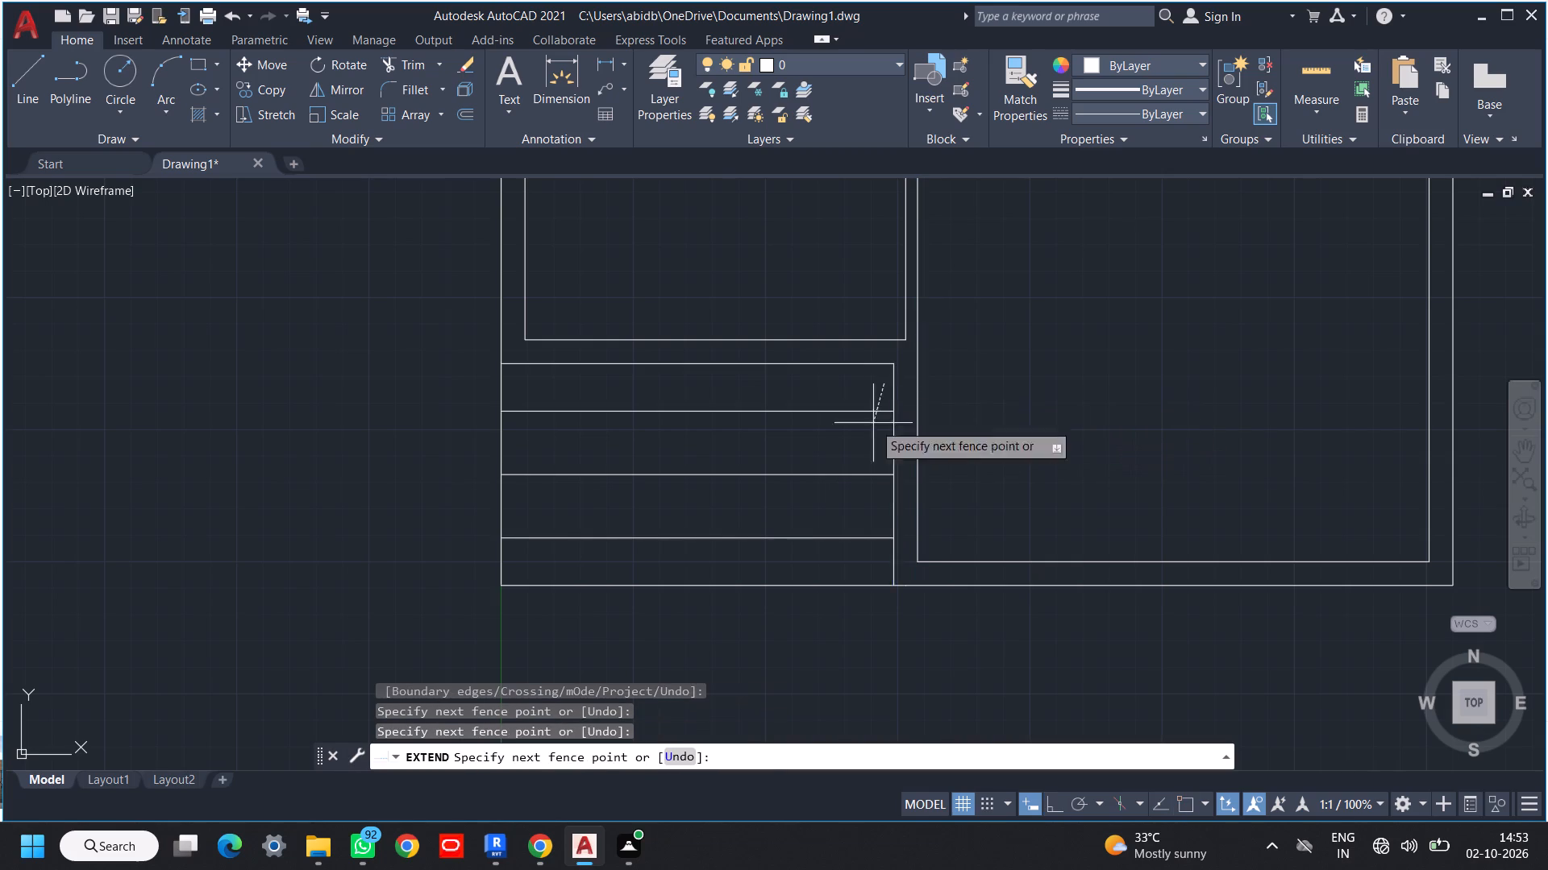
click(862, 557)
key(Escape)
key(Escape)
Trim the three guide lines inside the front-left space, leaving only the pieces within the wall thickness.
text(tr)
key(space)
key(space)
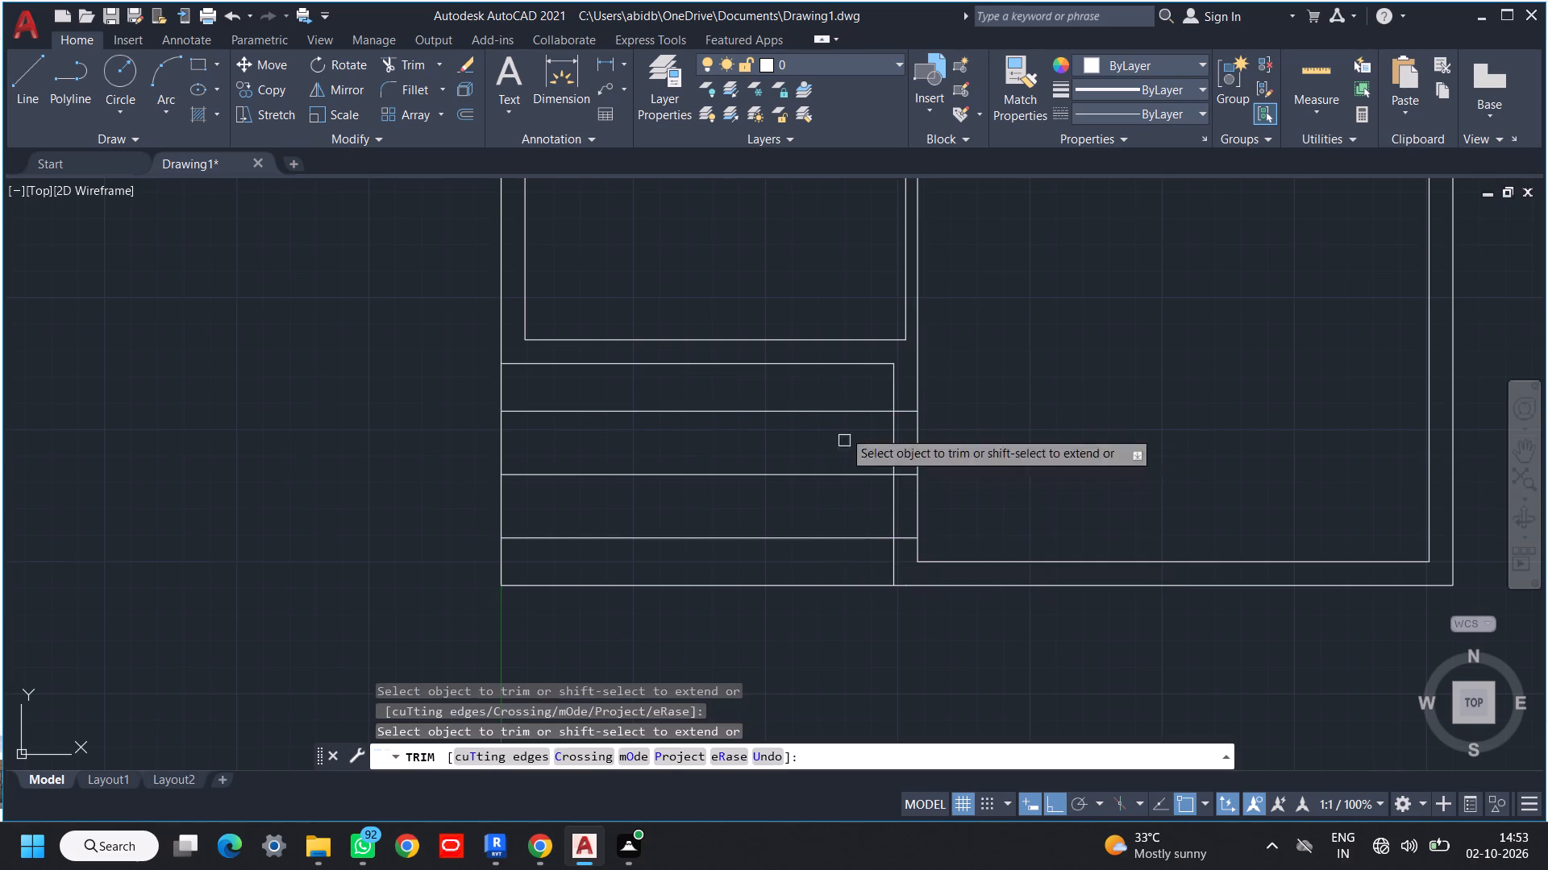
click(843, 389)
click(816, 552)
Trim both wall lines between the outer guides to cut the 4' opening, and remove the leftover midpoint stub.
click(999, 435)
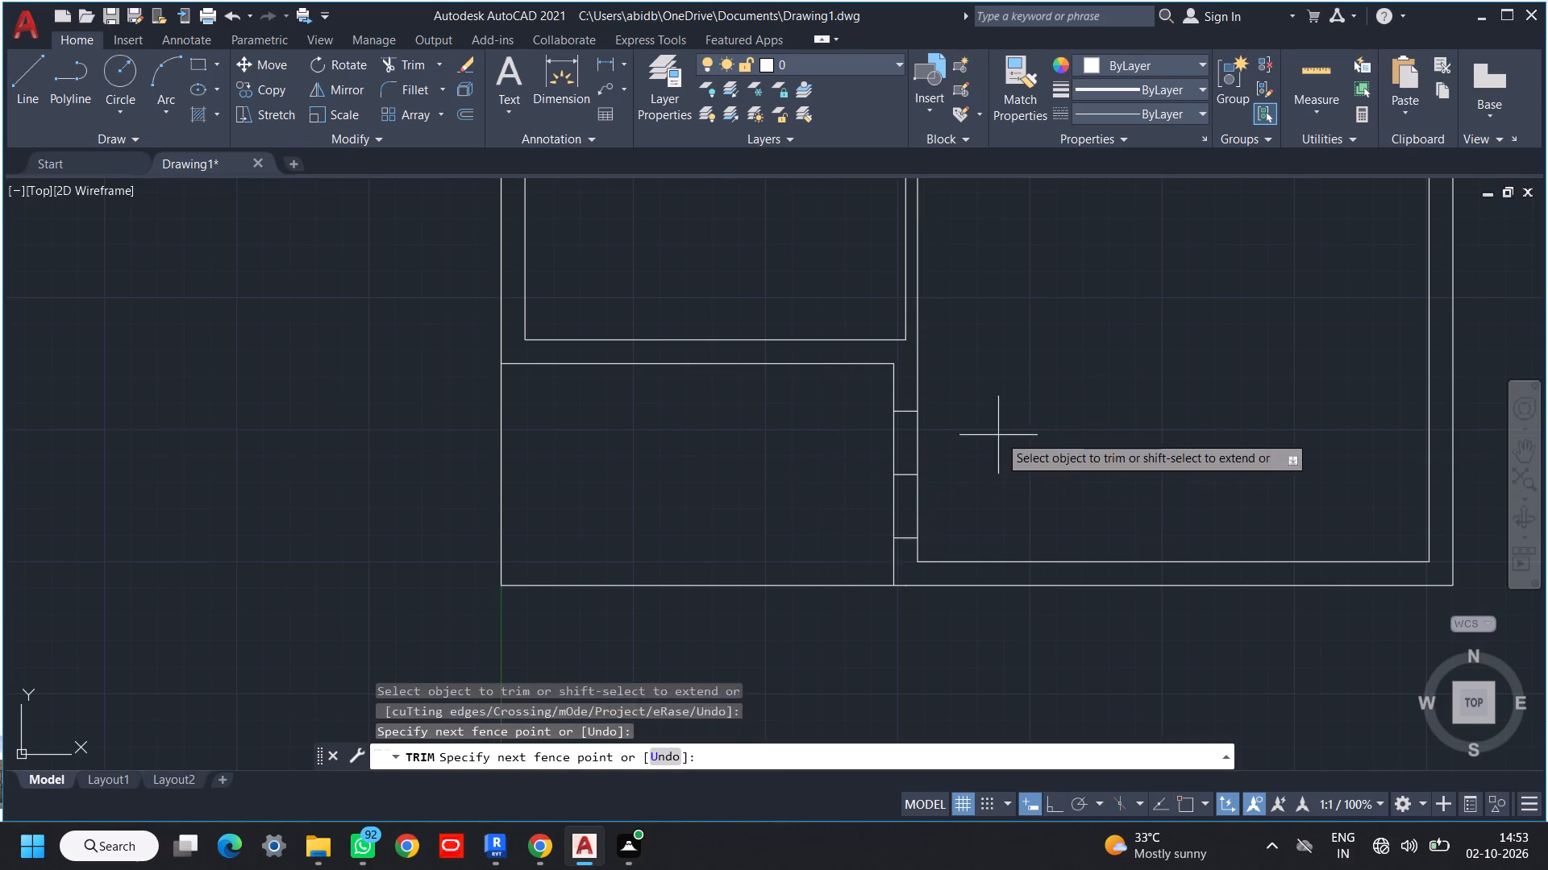
click(841, 448)
drag(961, 488, 951, 492)
click(846, 503)
click(926, 445)
click(883, 491)
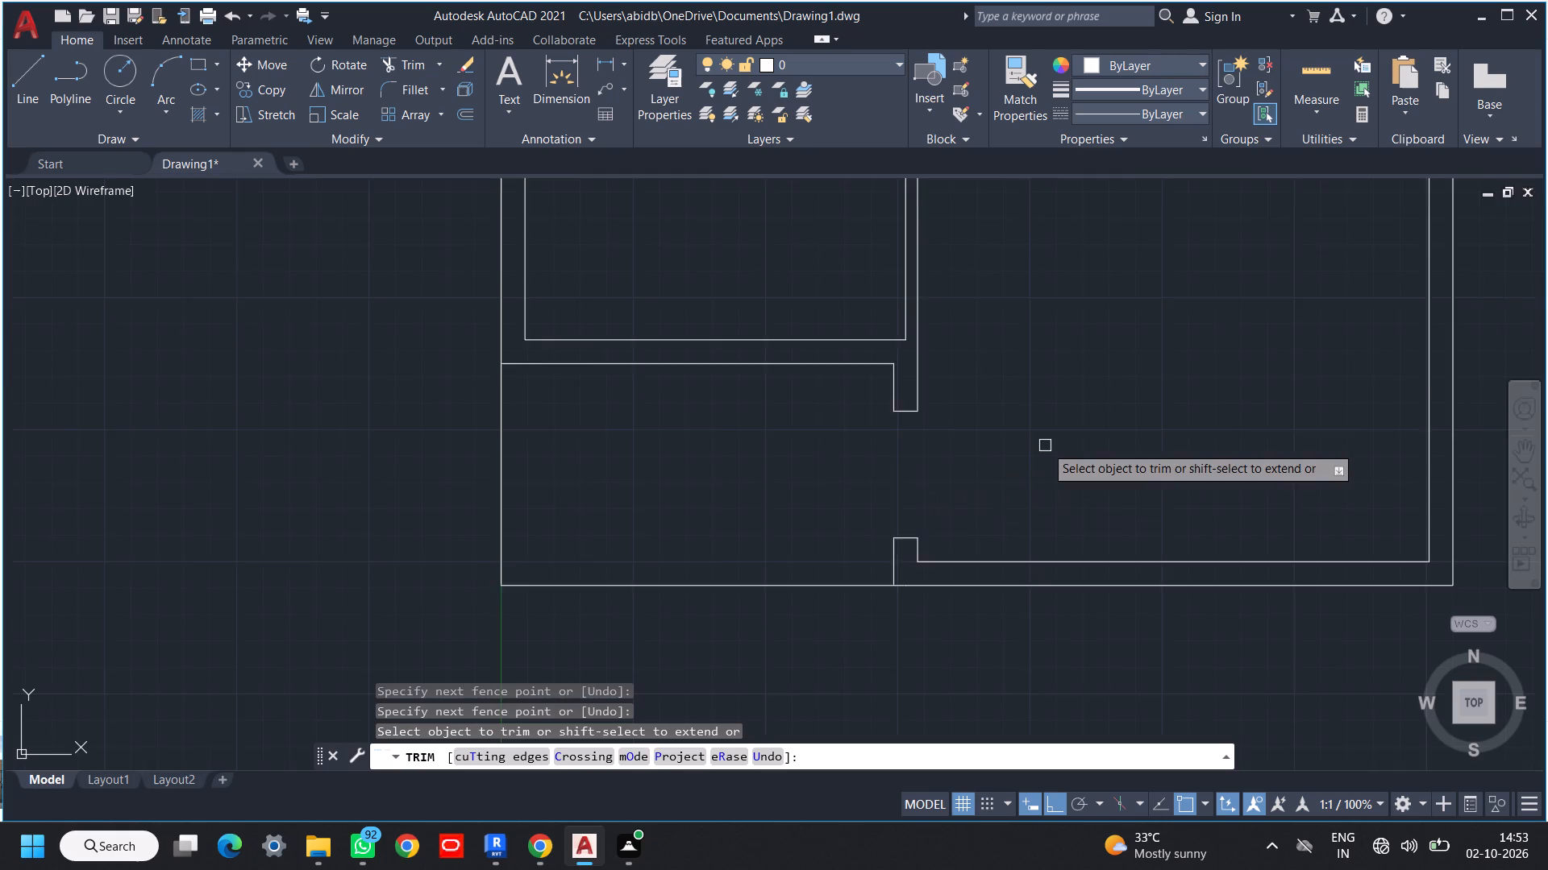
Trim away the short leftover cross lines inside the right outer wall's thickness.
scroll(1045, 445, down, 1)
middle_drag(1078, 433, 835, 542)
scroll(1041, 230, up, 2)
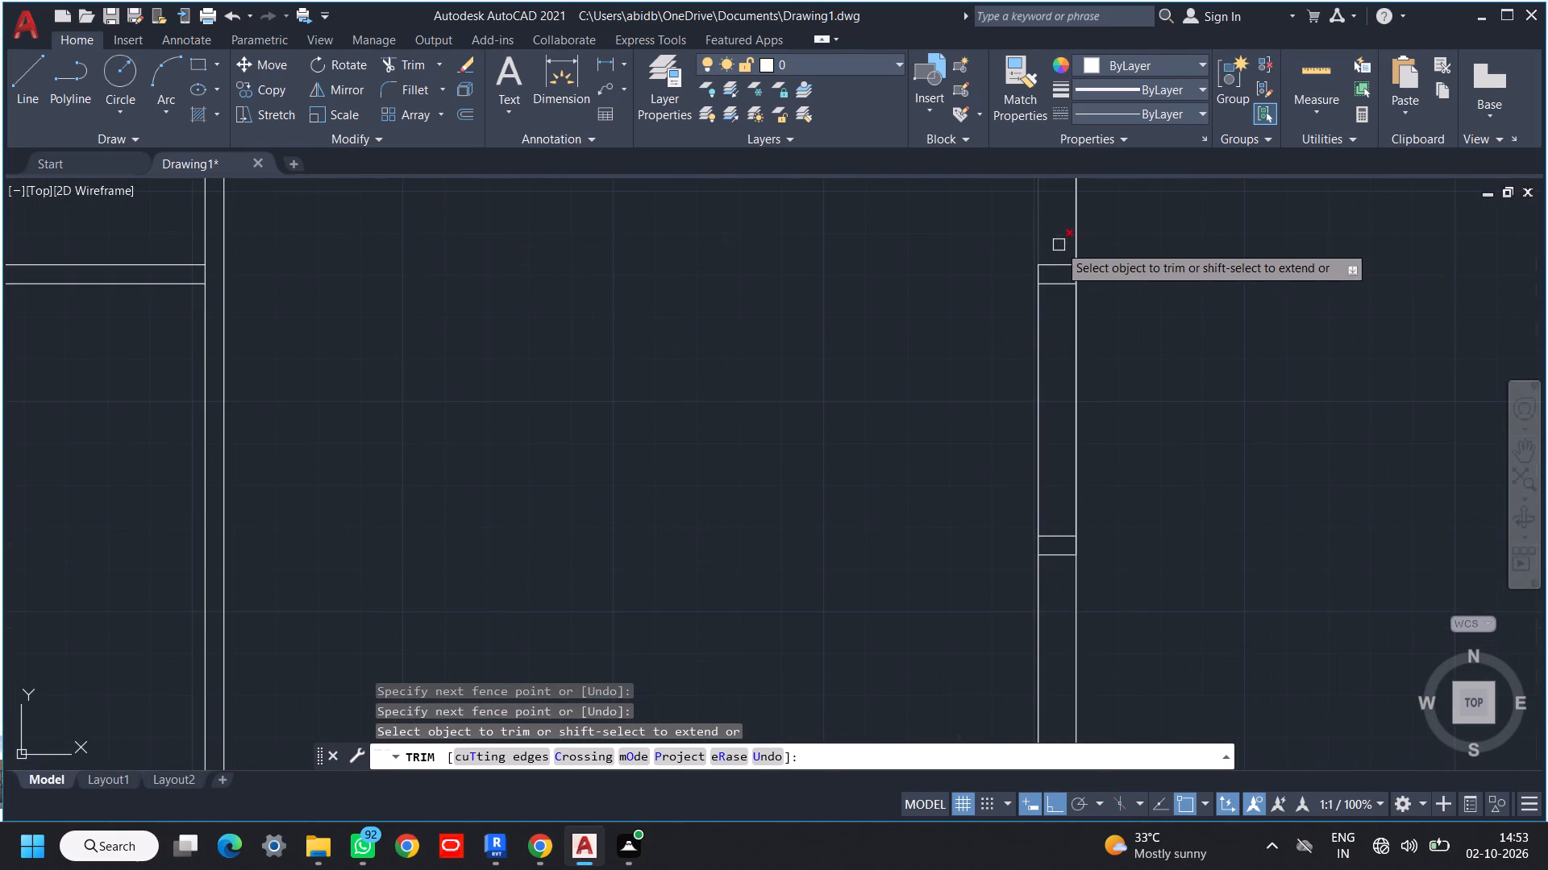
click(1060, 242)
click(1067, 584)
scroll(884, 463, down, 3)
middle_drag(887, 446, 887, 526)
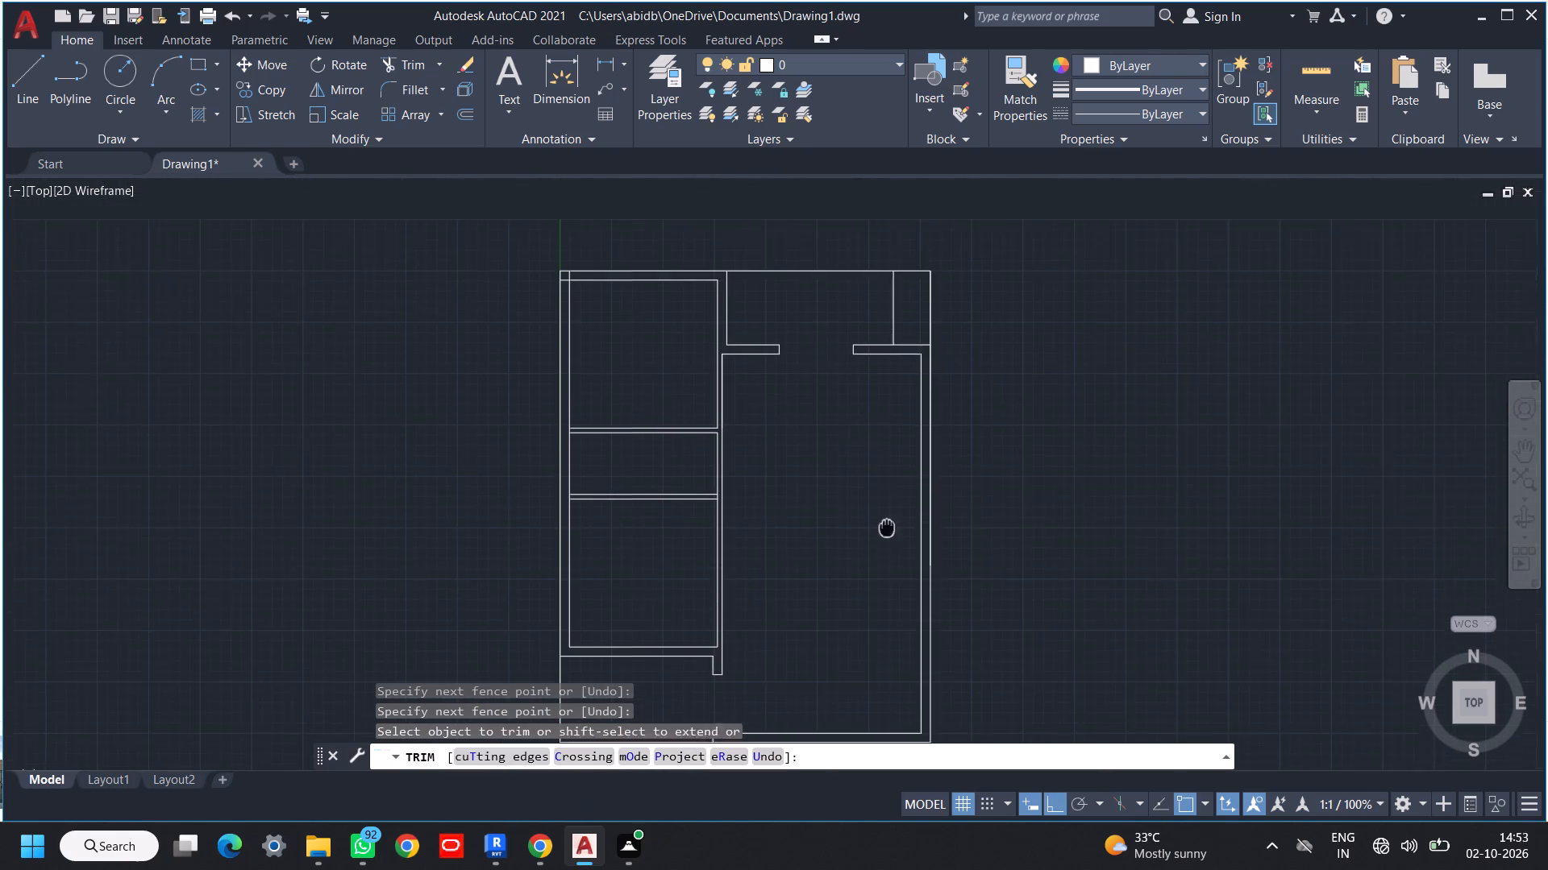
middle_drag(887, 526, 886, 530)
middle_drag(800, 461, 923, 321)
middle_drag(908, 504, 918, 470)
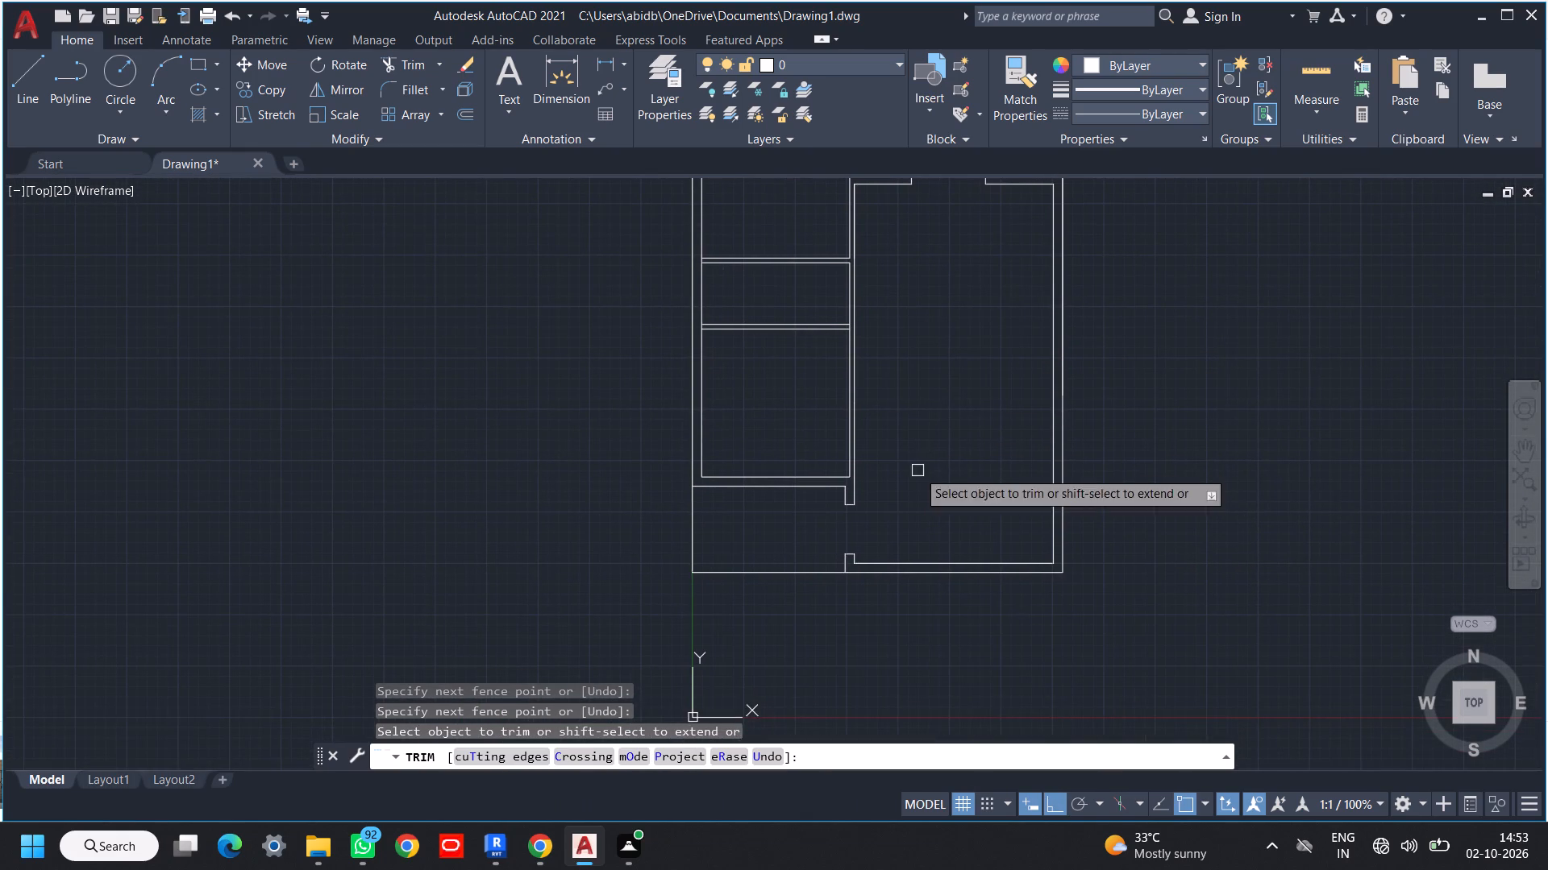
key(Escape)
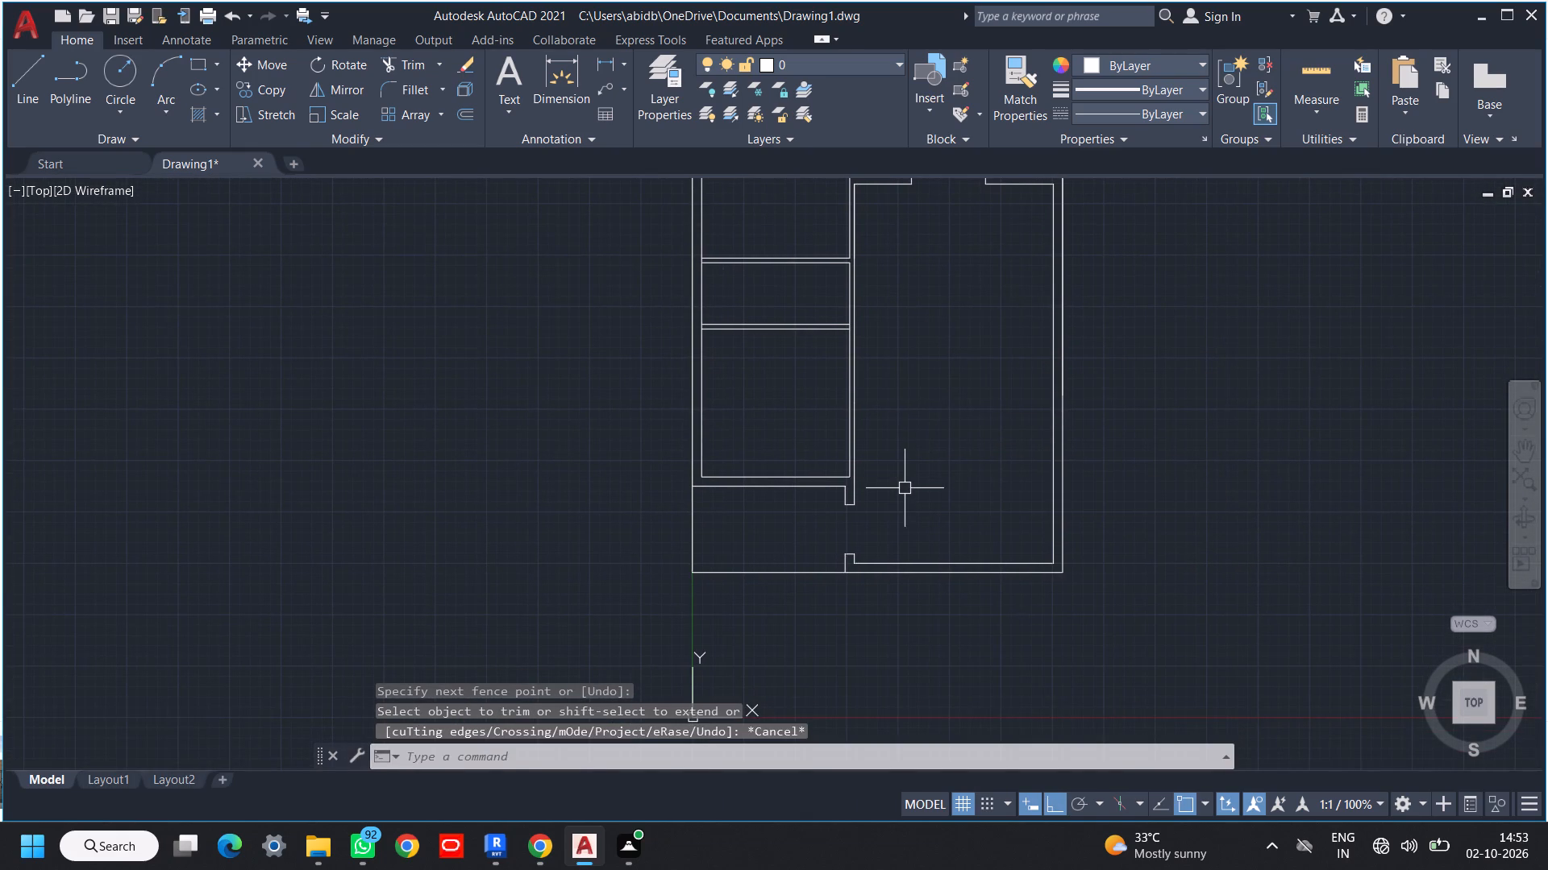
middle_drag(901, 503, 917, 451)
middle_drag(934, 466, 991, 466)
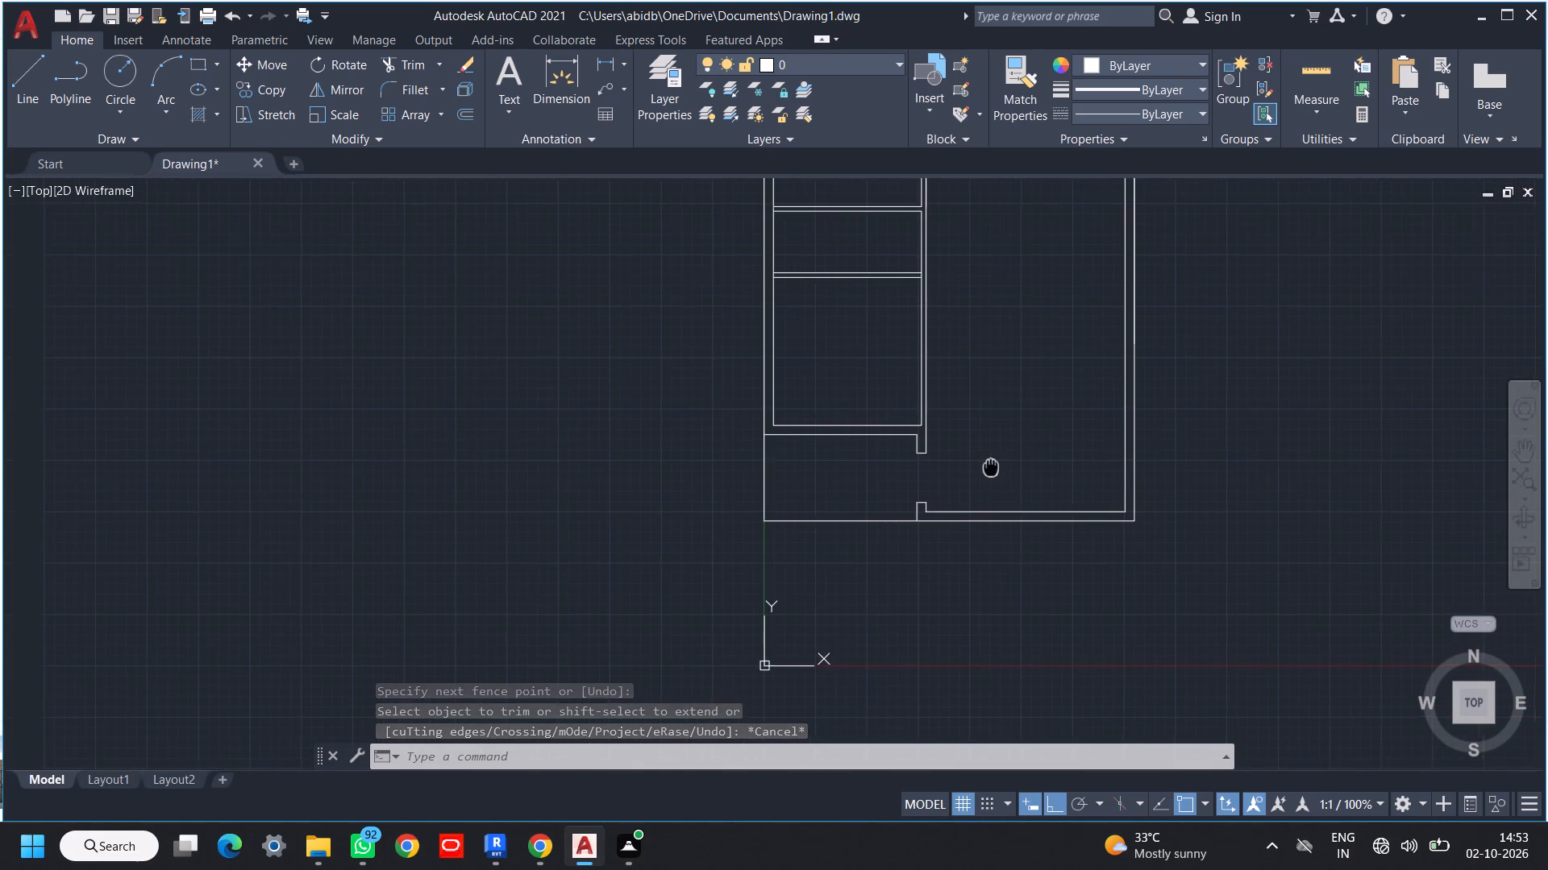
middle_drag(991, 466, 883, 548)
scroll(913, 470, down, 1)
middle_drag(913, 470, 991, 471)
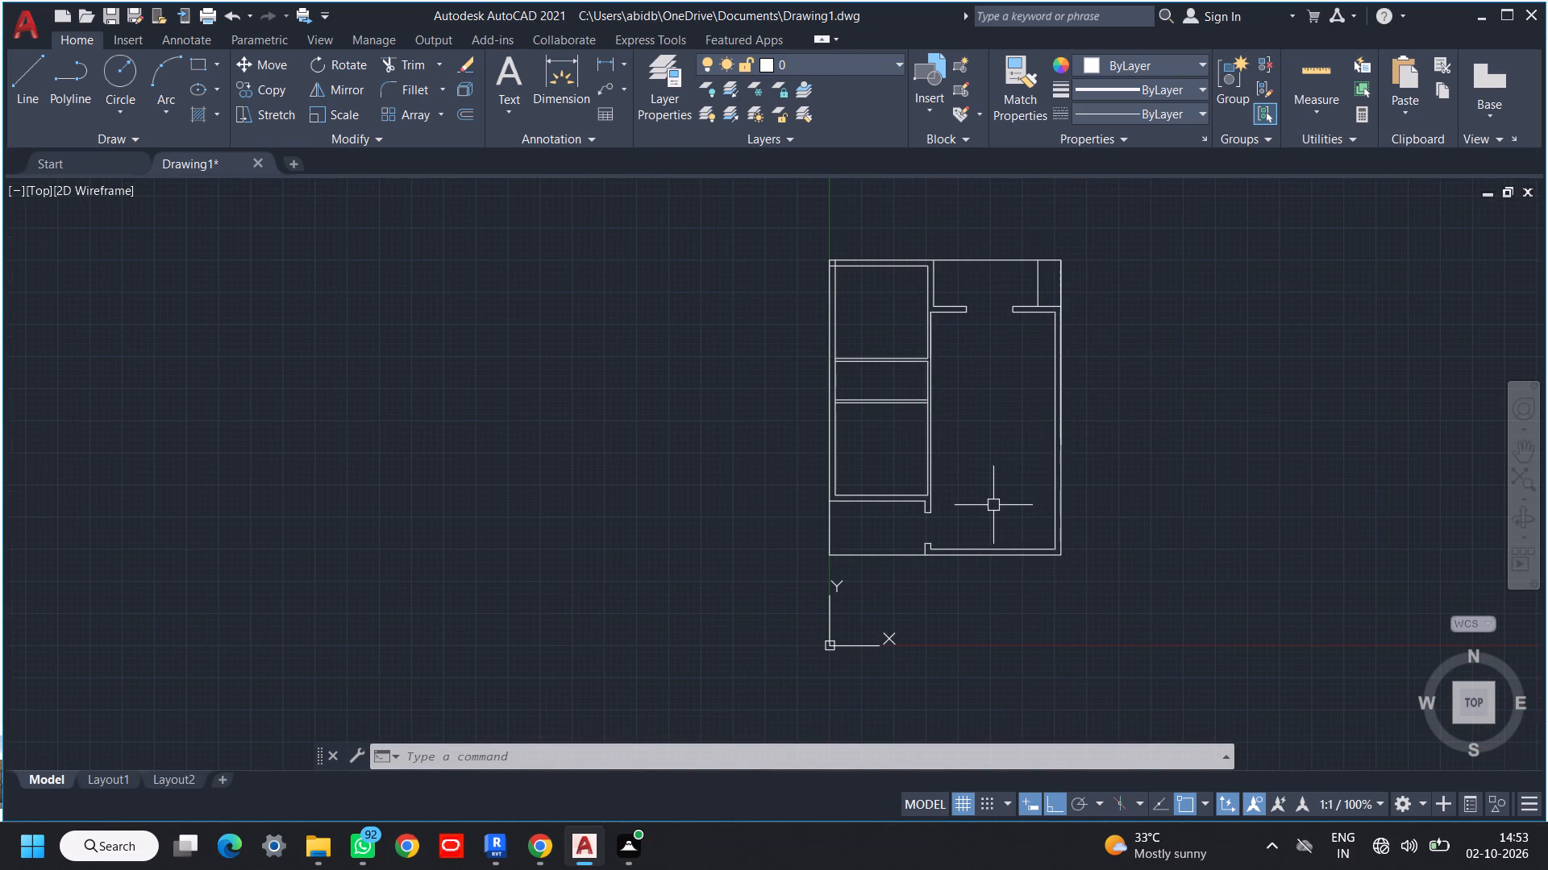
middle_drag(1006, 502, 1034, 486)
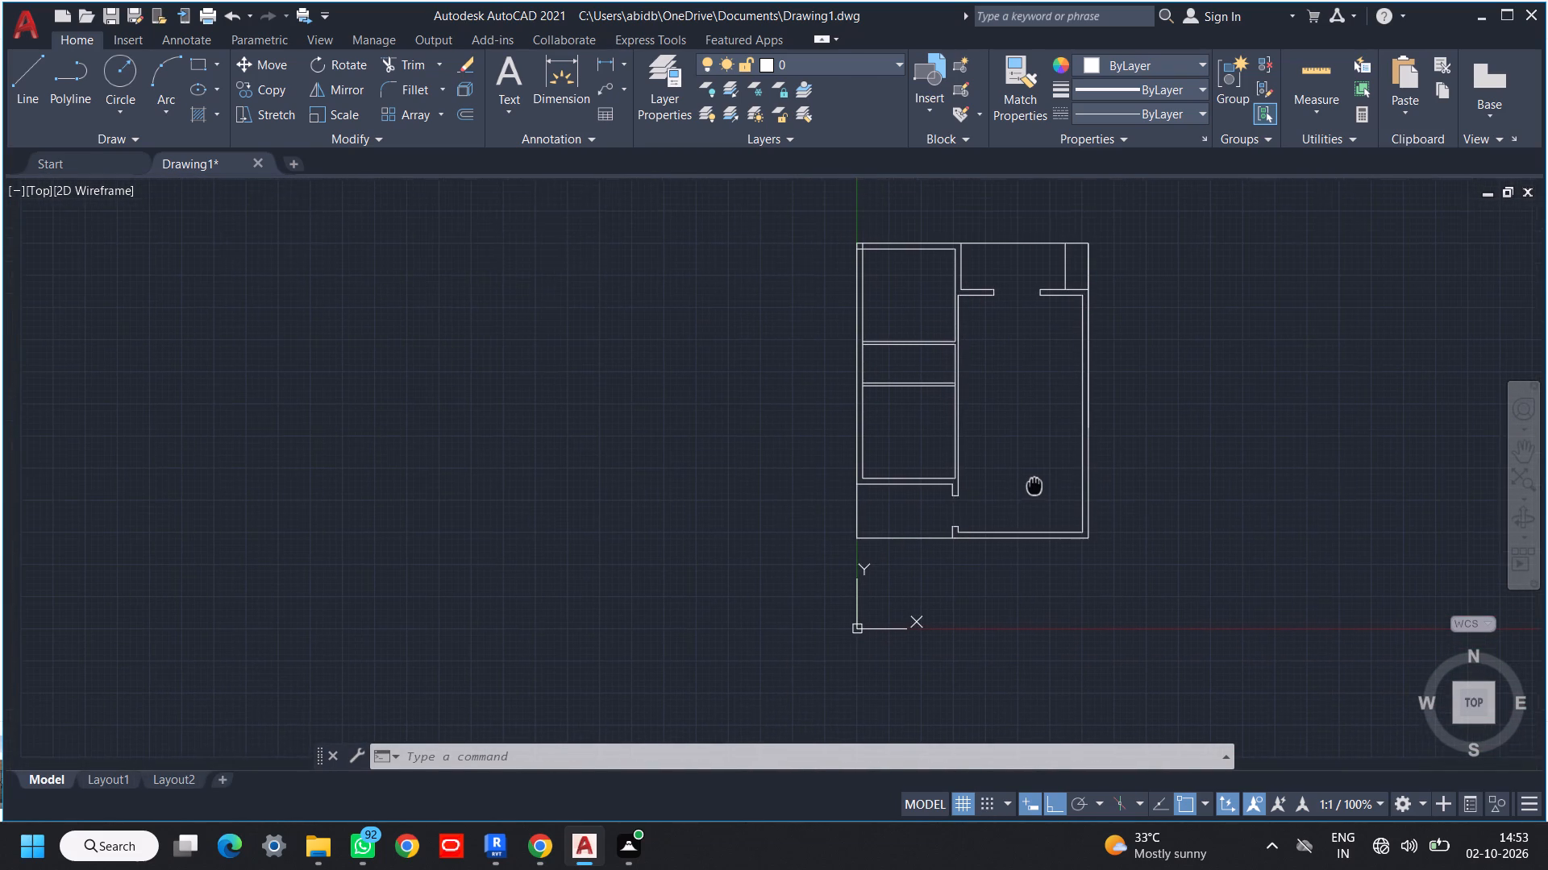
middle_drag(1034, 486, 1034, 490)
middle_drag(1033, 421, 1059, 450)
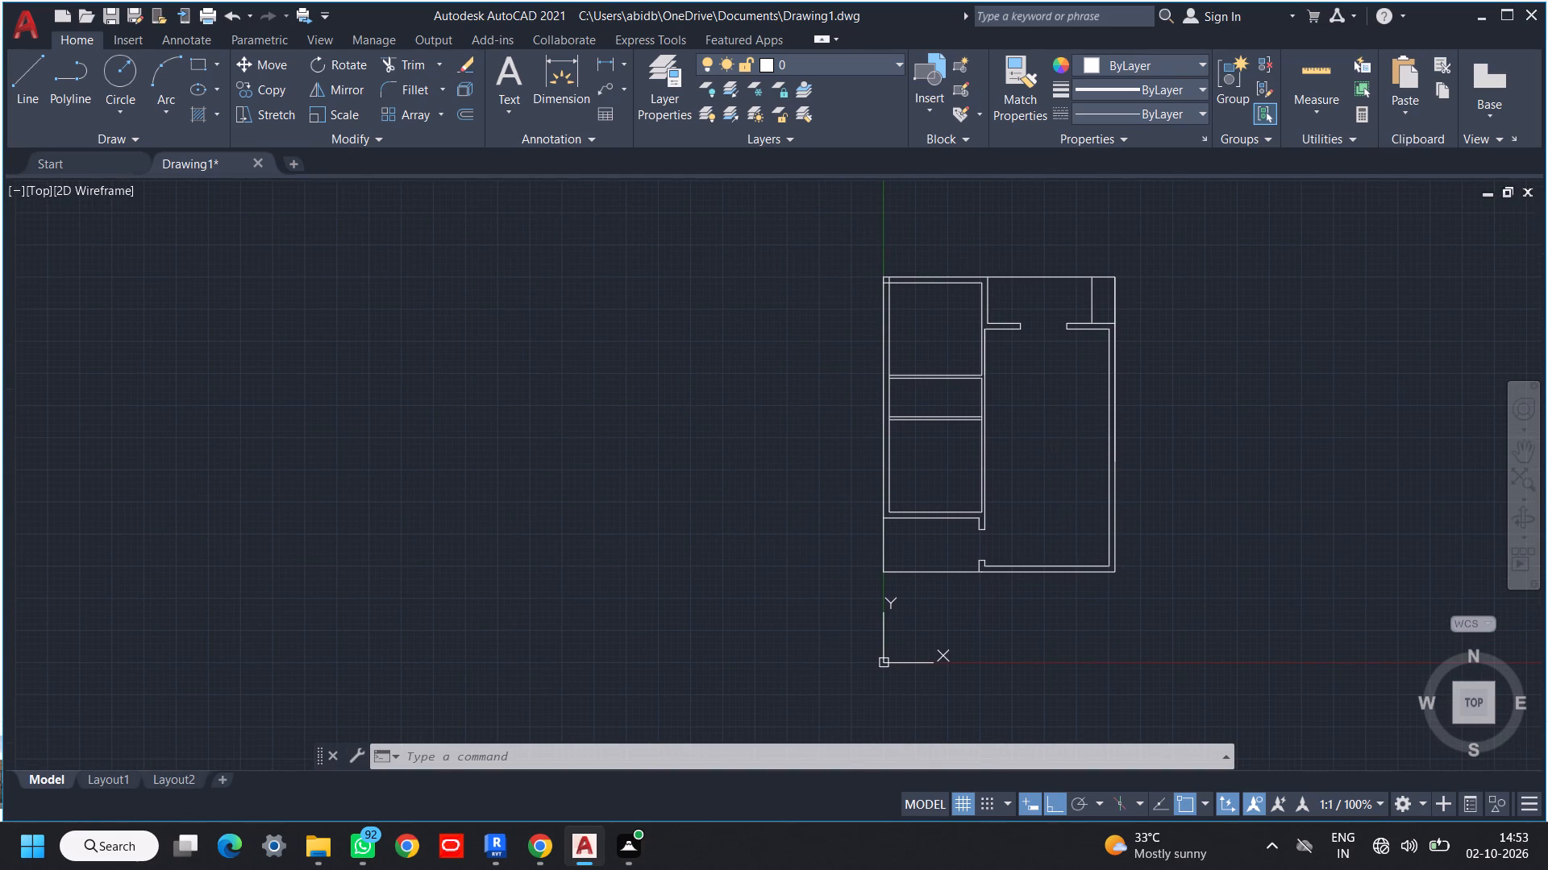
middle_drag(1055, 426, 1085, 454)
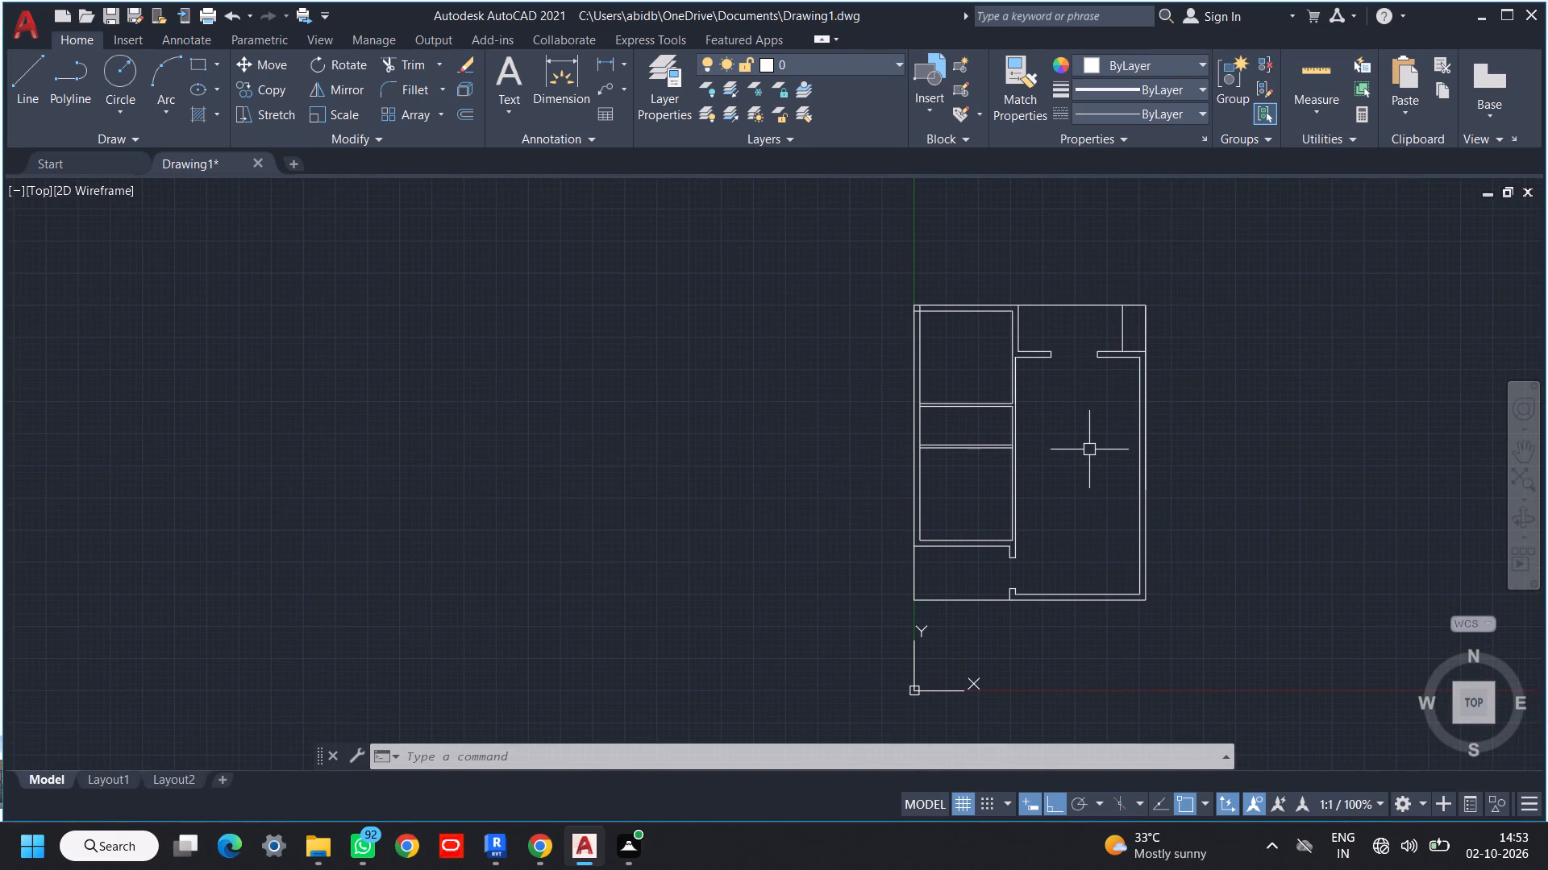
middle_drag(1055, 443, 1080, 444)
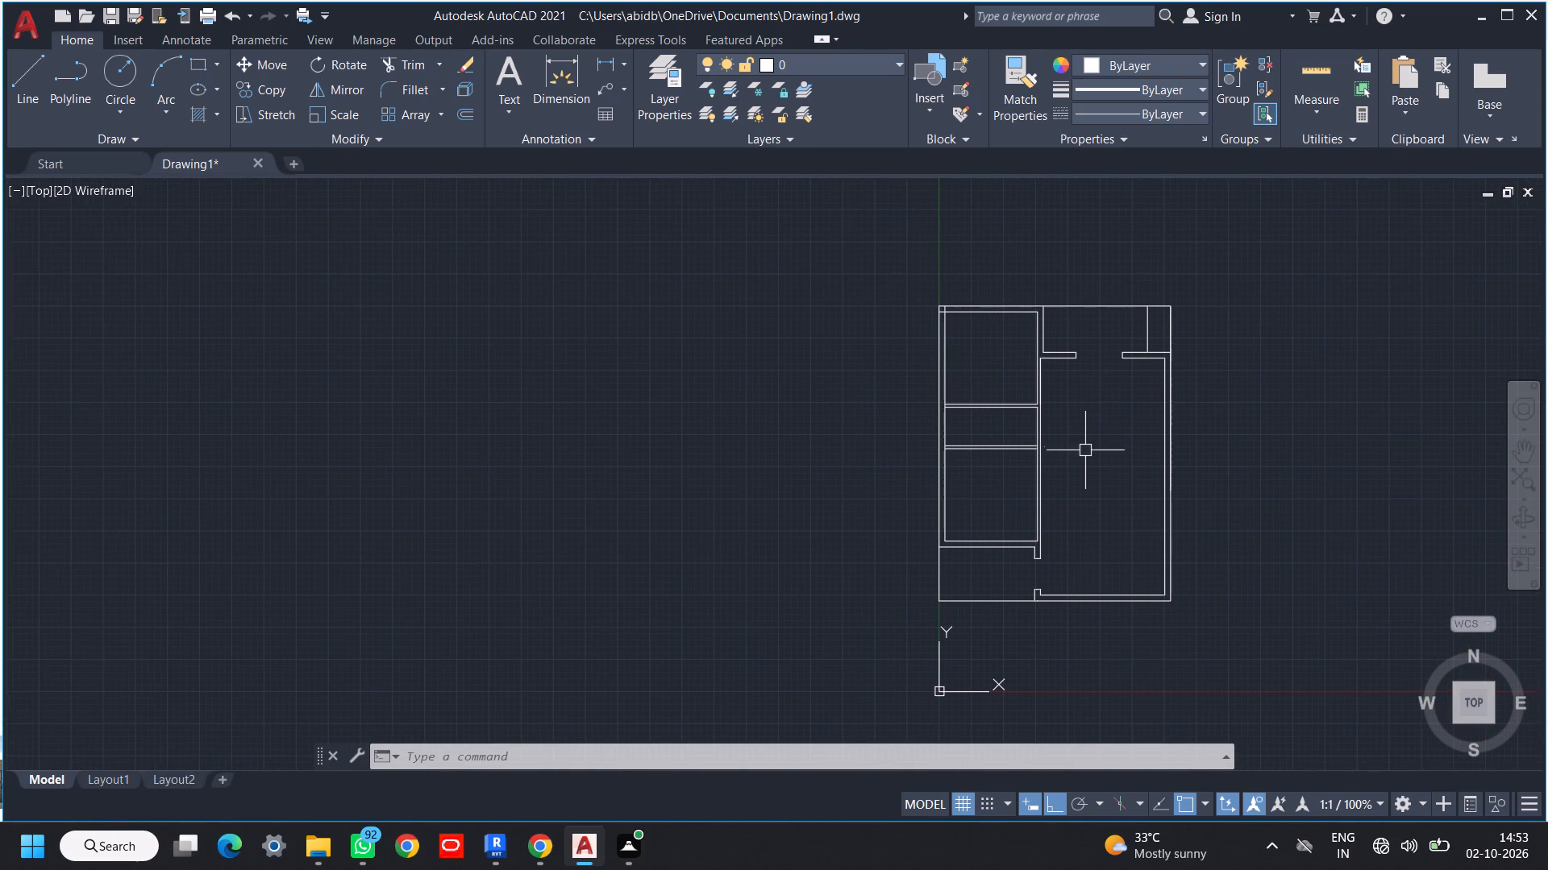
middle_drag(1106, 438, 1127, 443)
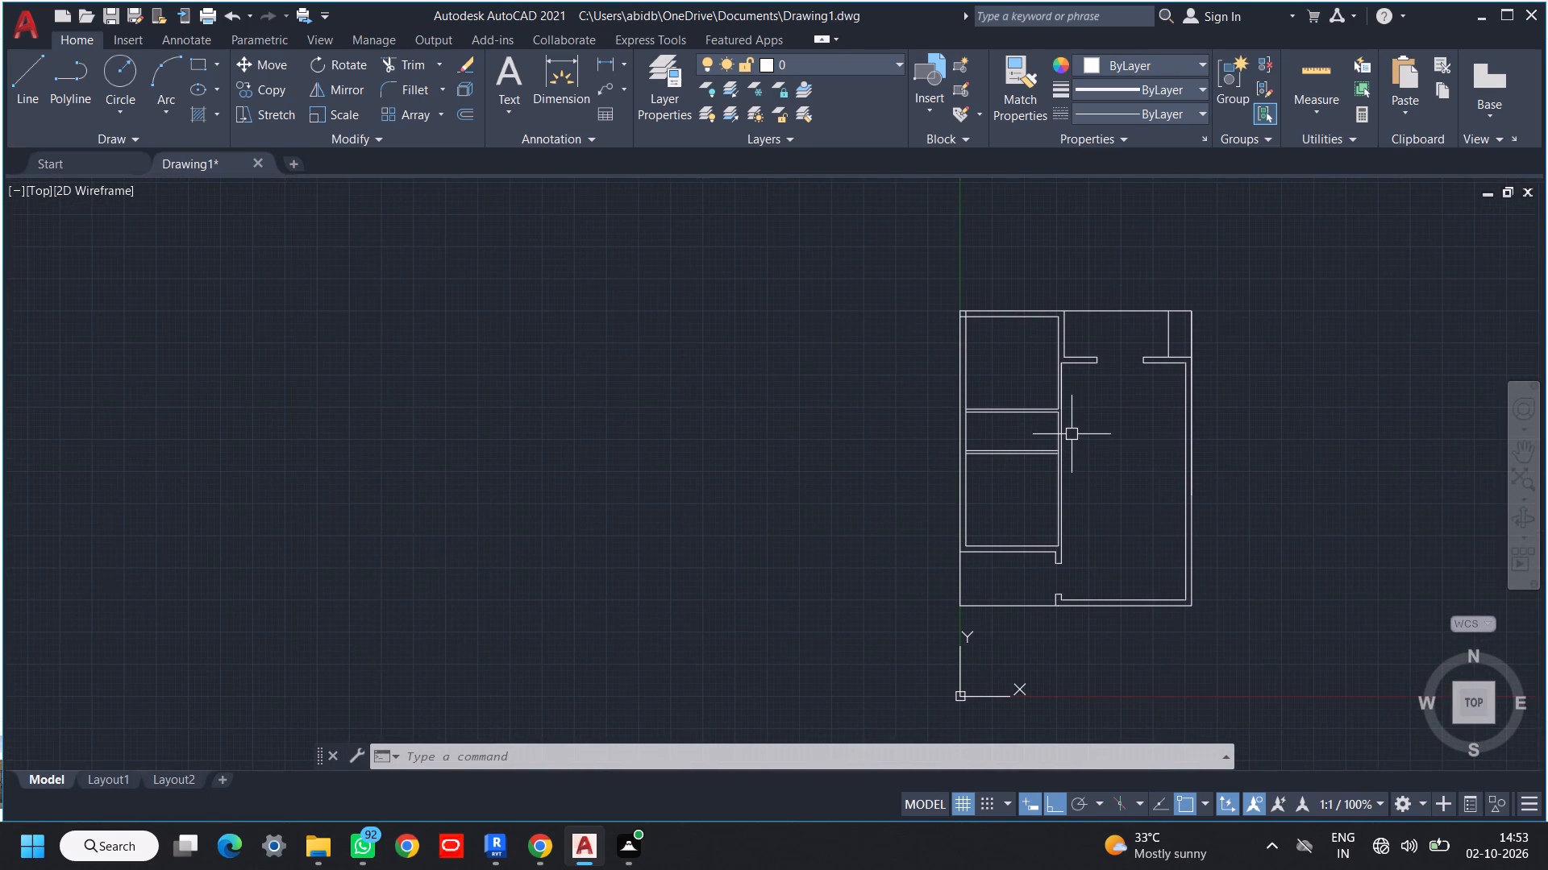
Offset the facing lines of the two horizontal walls 6" into the narrow middle room on the left side.
scroll(1072, 424, up, 1)
middle_drag(1072, 424, 1095, 415)
key(o)
key(space)
key(space)
scroll(1065, 407, up, 2)
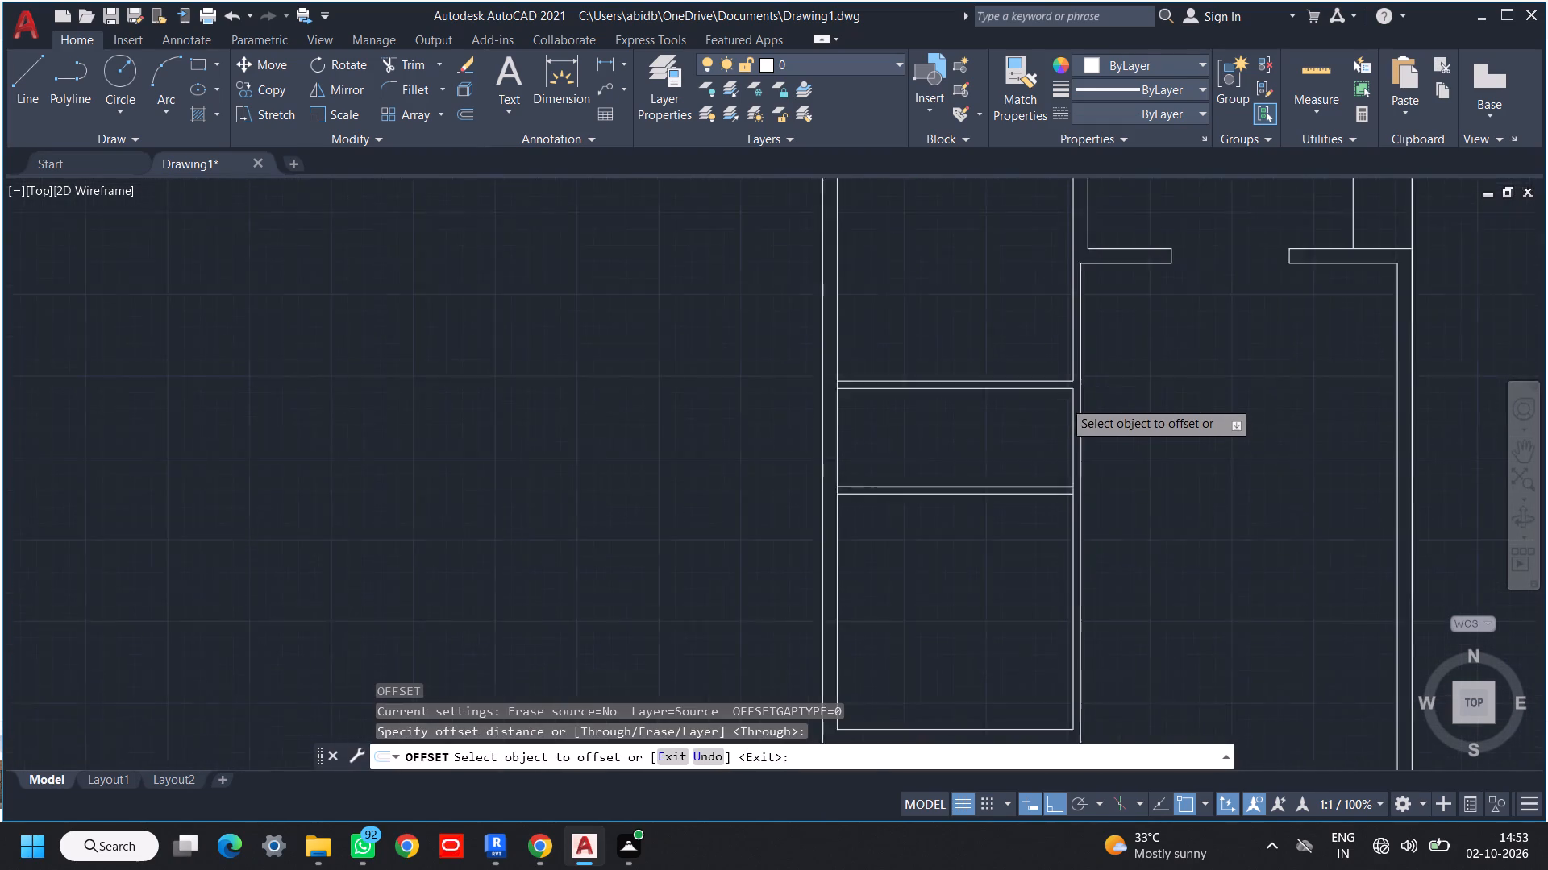
scroll(1063, 400, up, 1)
click(1051, 368)
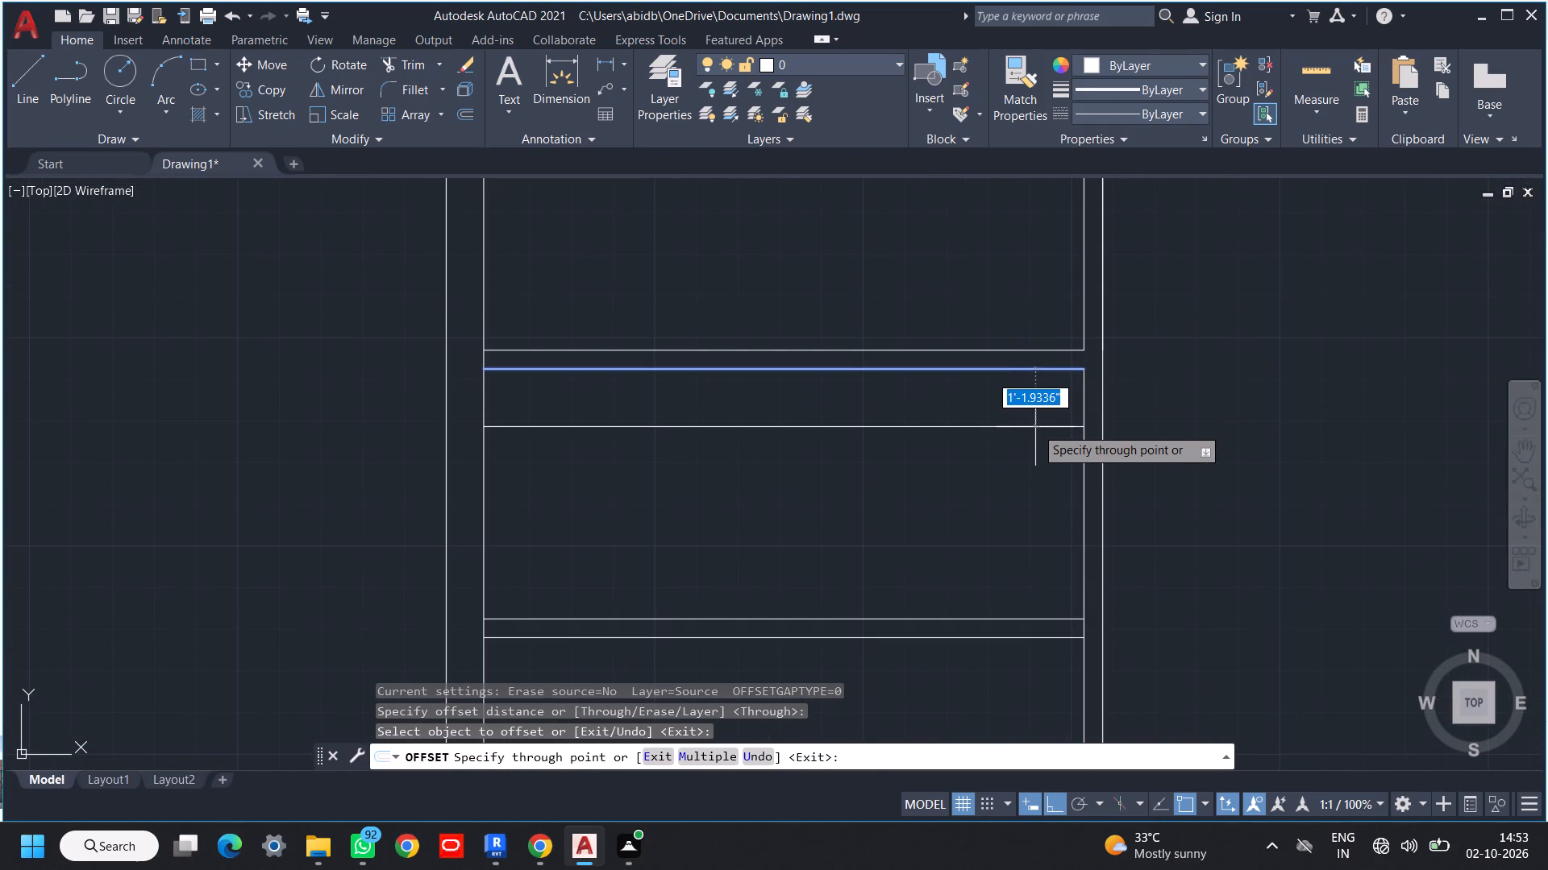
text(6")
key(Return)
click(1045, 614)
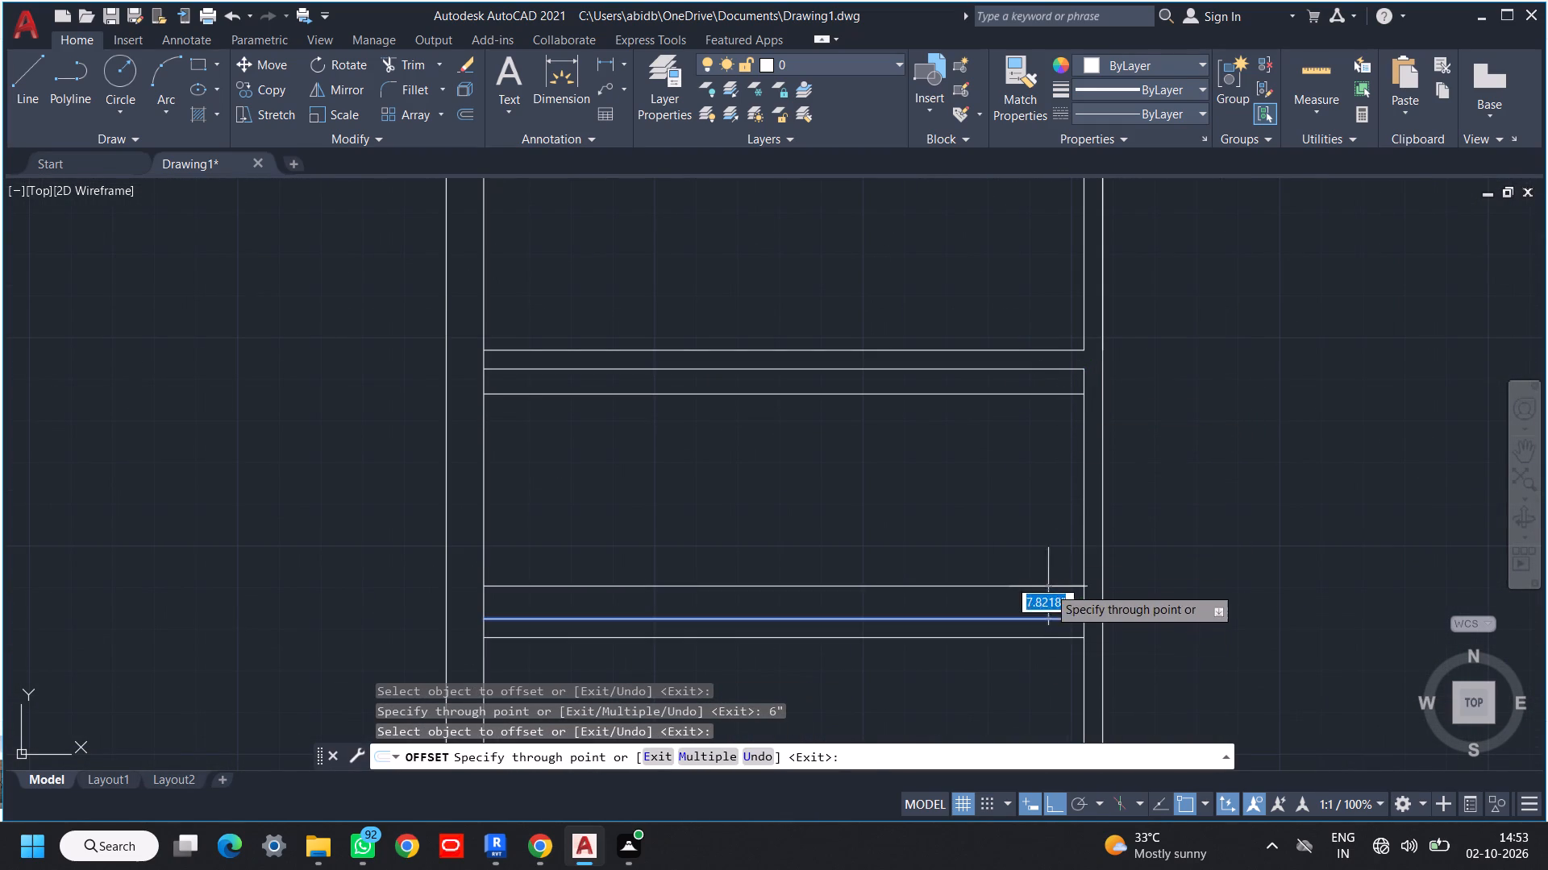
text(6")
key(Return)
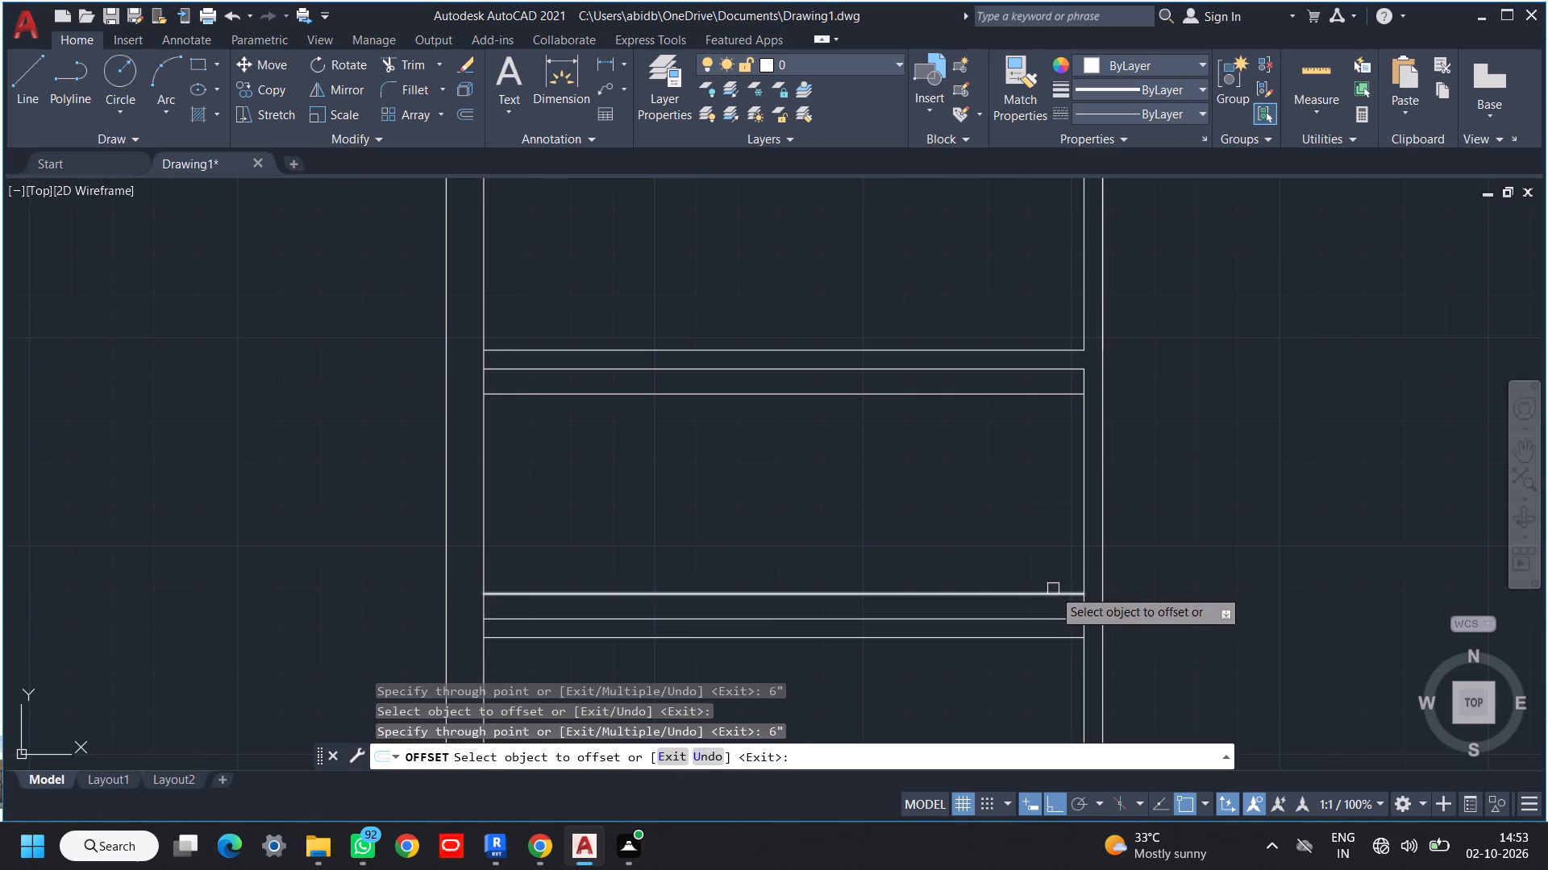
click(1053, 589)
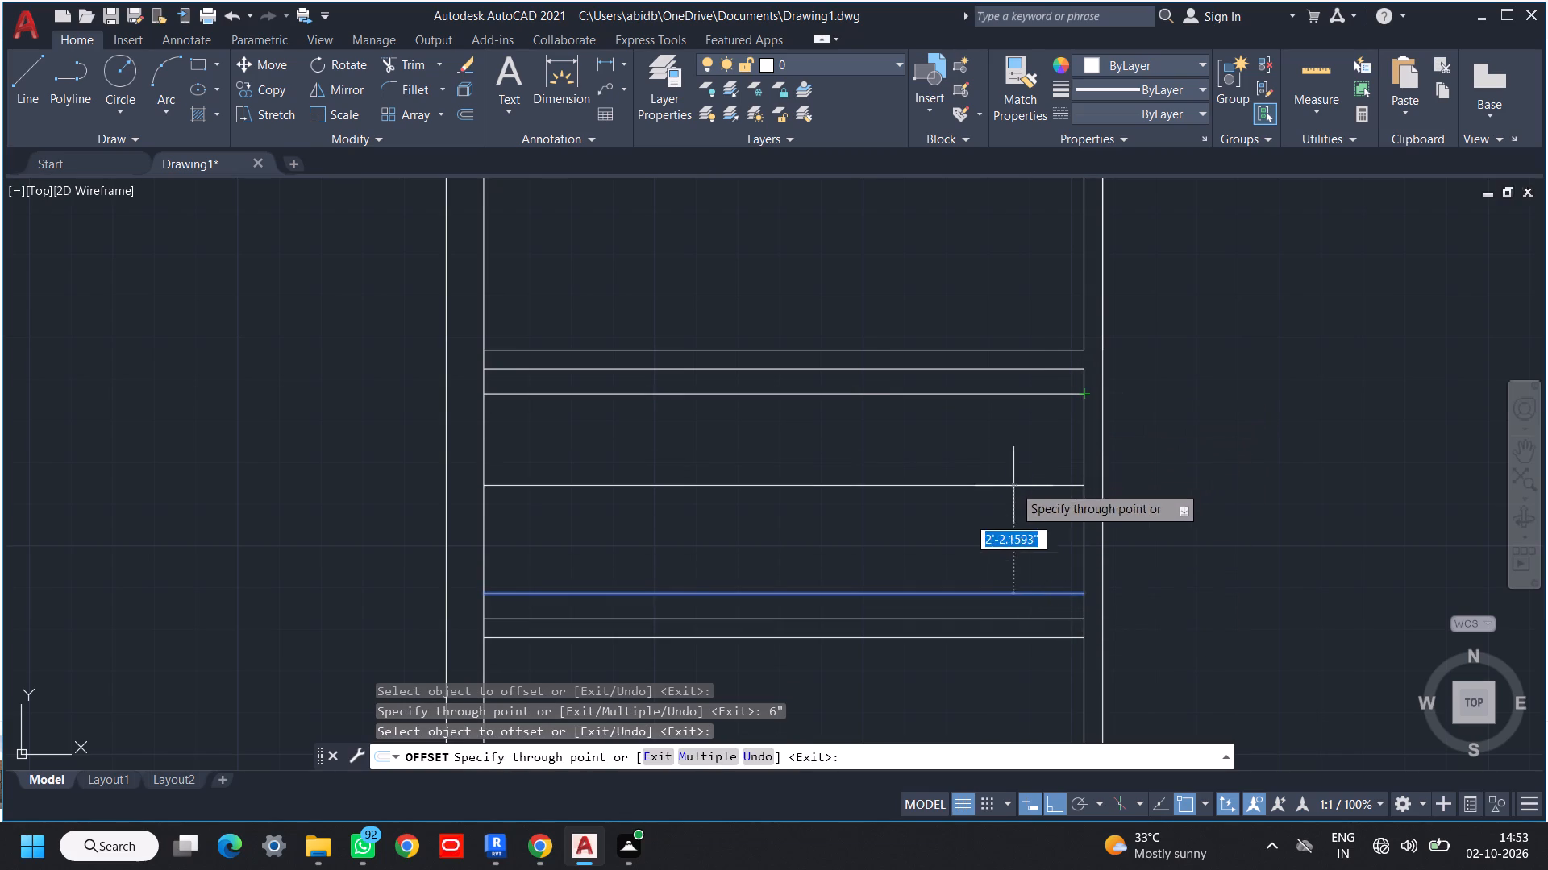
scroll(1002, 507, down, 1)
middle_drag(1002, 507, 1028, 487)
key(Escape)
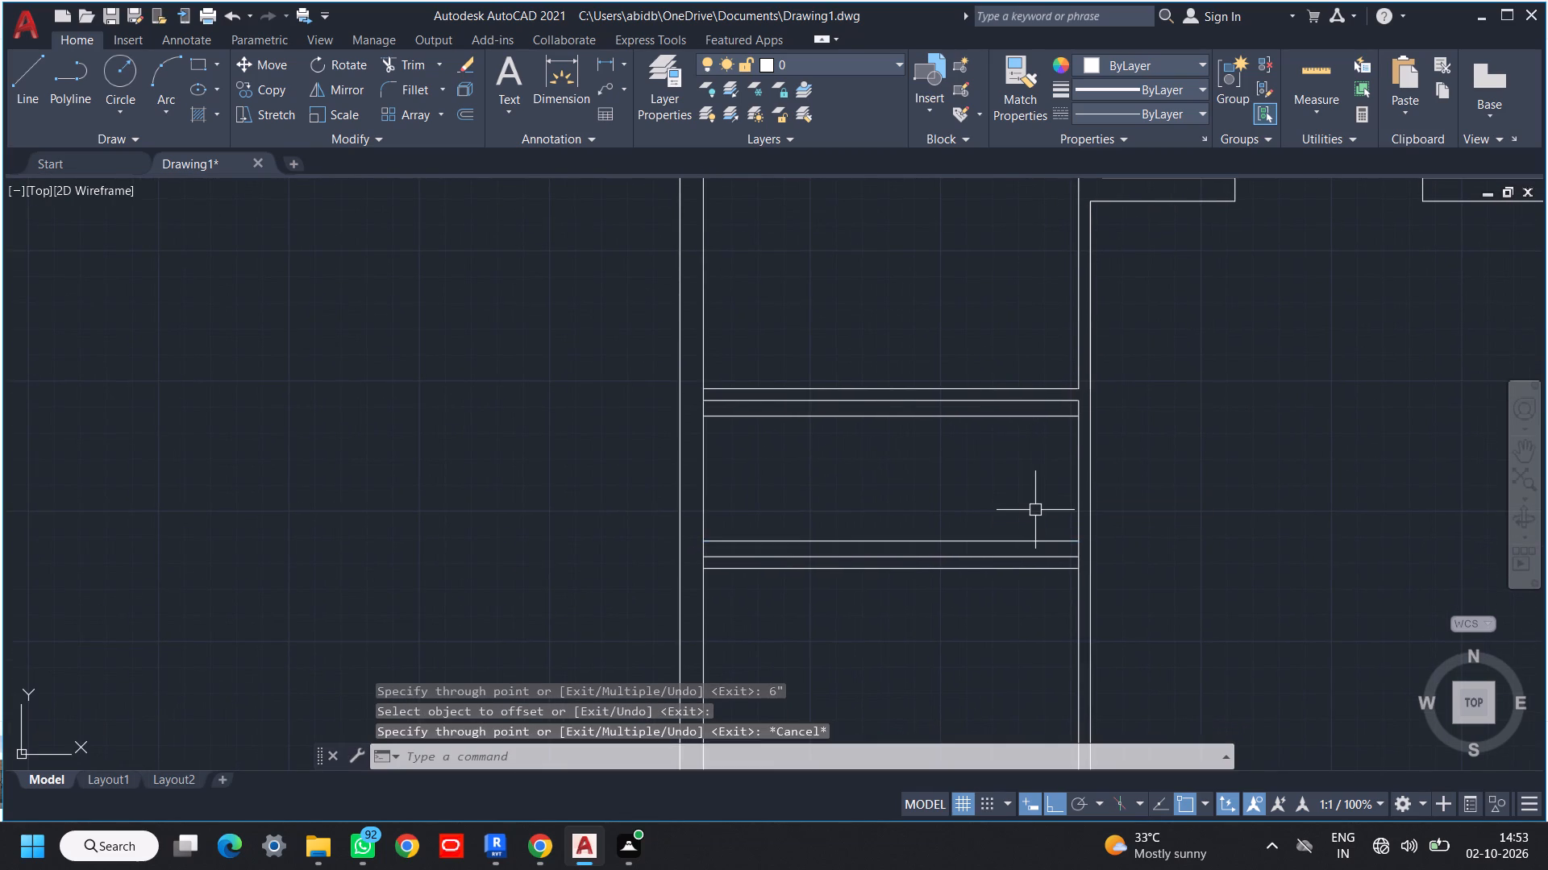
Offset the left outer wall's inner line 7' into the middle room, and offset that line 4.5" back toward the left.
text(o)
key(space)
key(space)
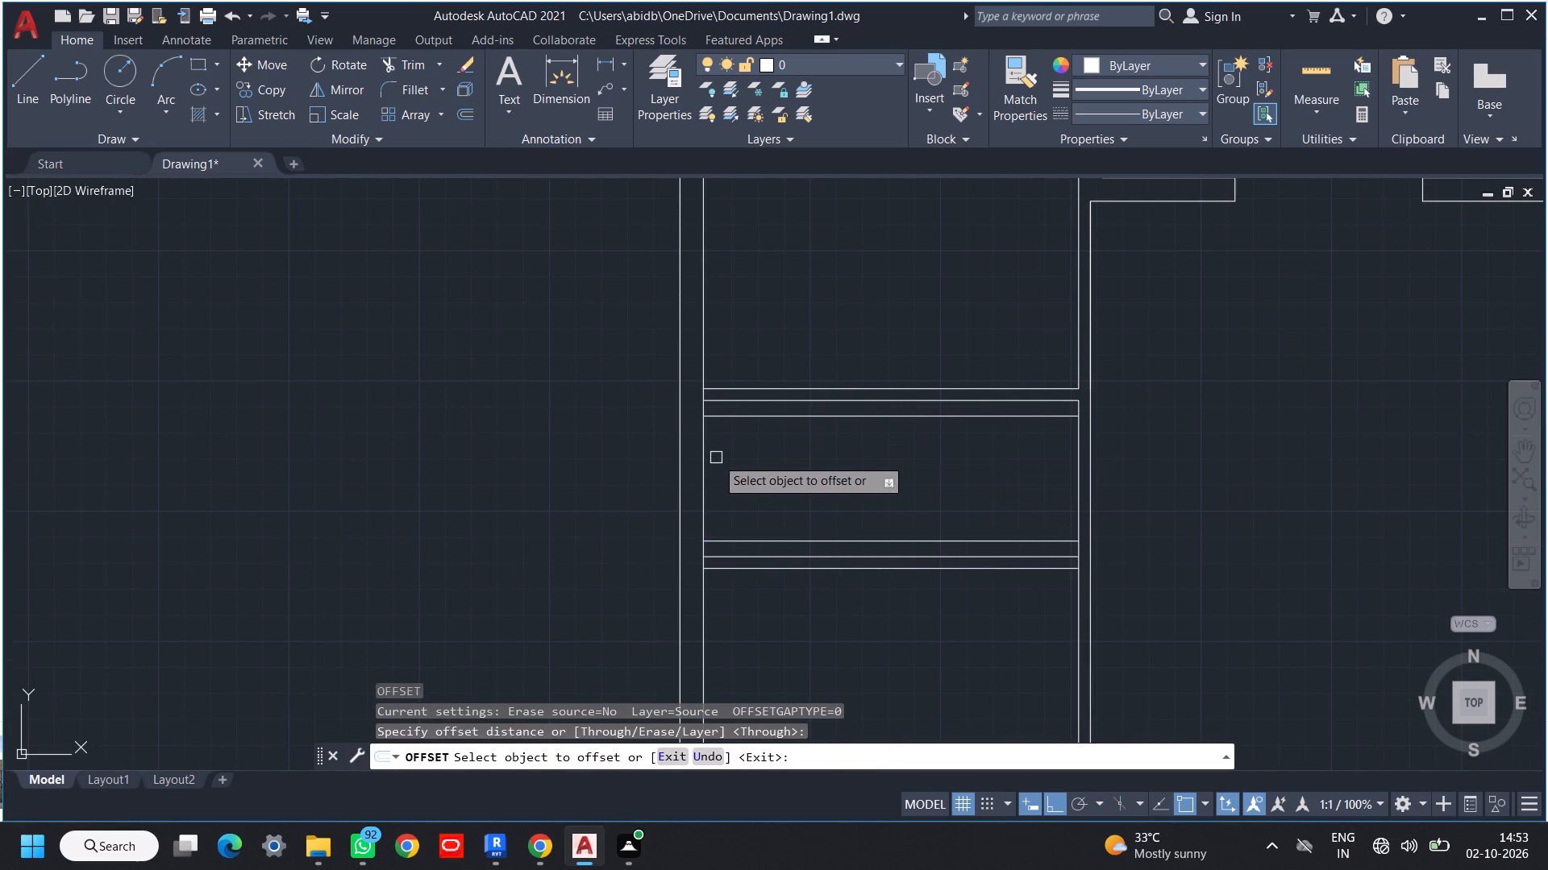
click(702, 453)
text(7')
key(Return)
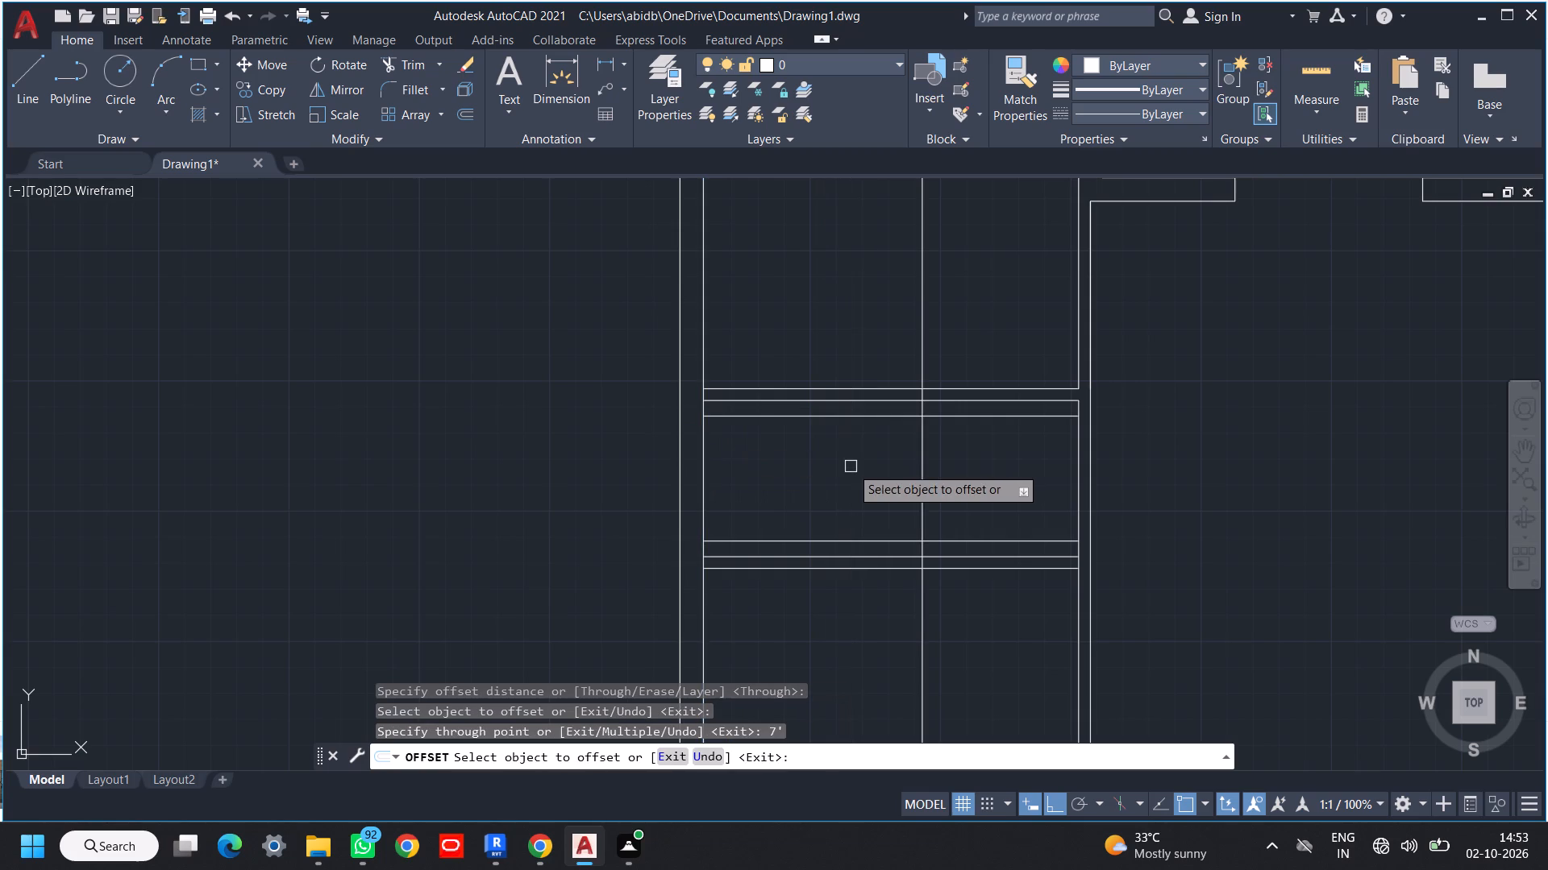
click(920, 478)
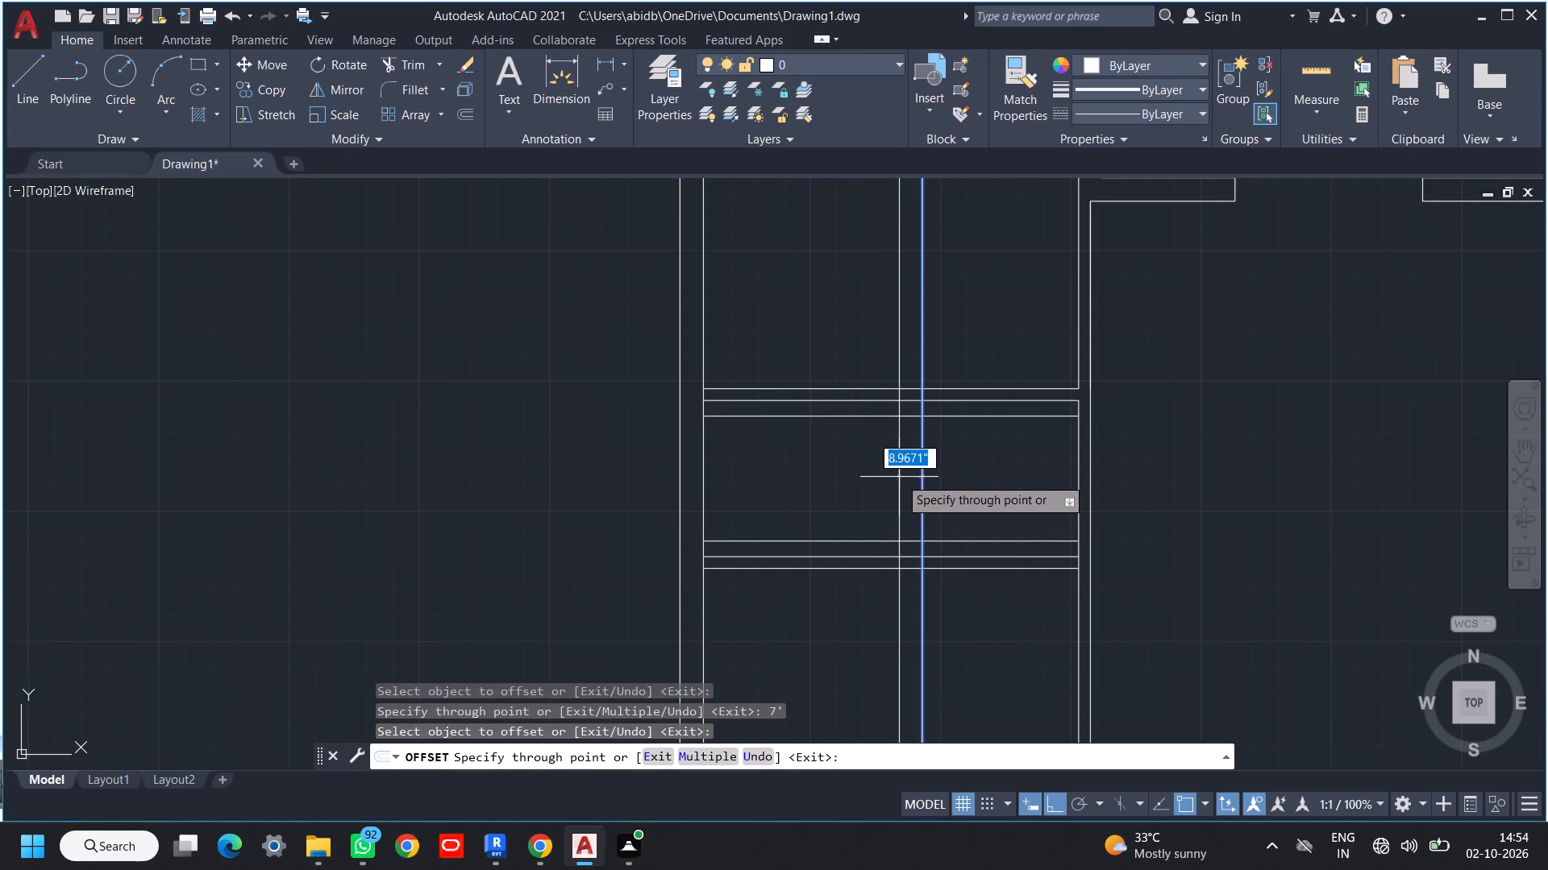
text(4.5")
key(Return)
middle_click(938, 457)
key(Escape)
key(Escape)
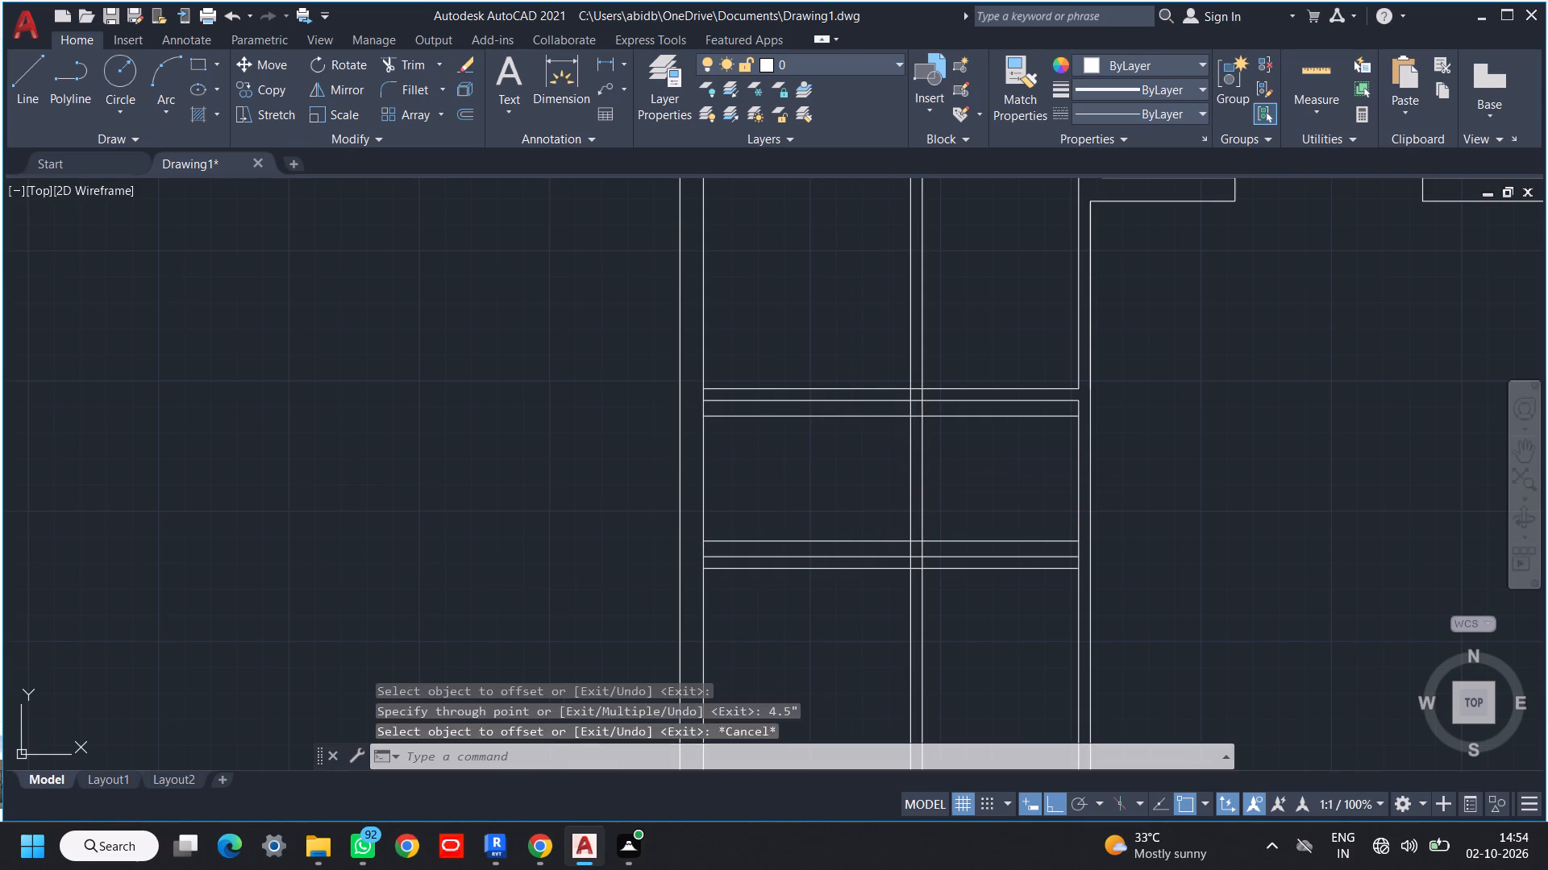
Trim both new partition lines above the middle room's upper wall.
key(t)
key(r)
key(space)
key(space)
click(973, 326)
click(820, 348)
Trim the upper 6" offset line back to the 4.5" partition's right face, removing its portions to the left and inside the partition.
scroll(934, 416, up, 3)
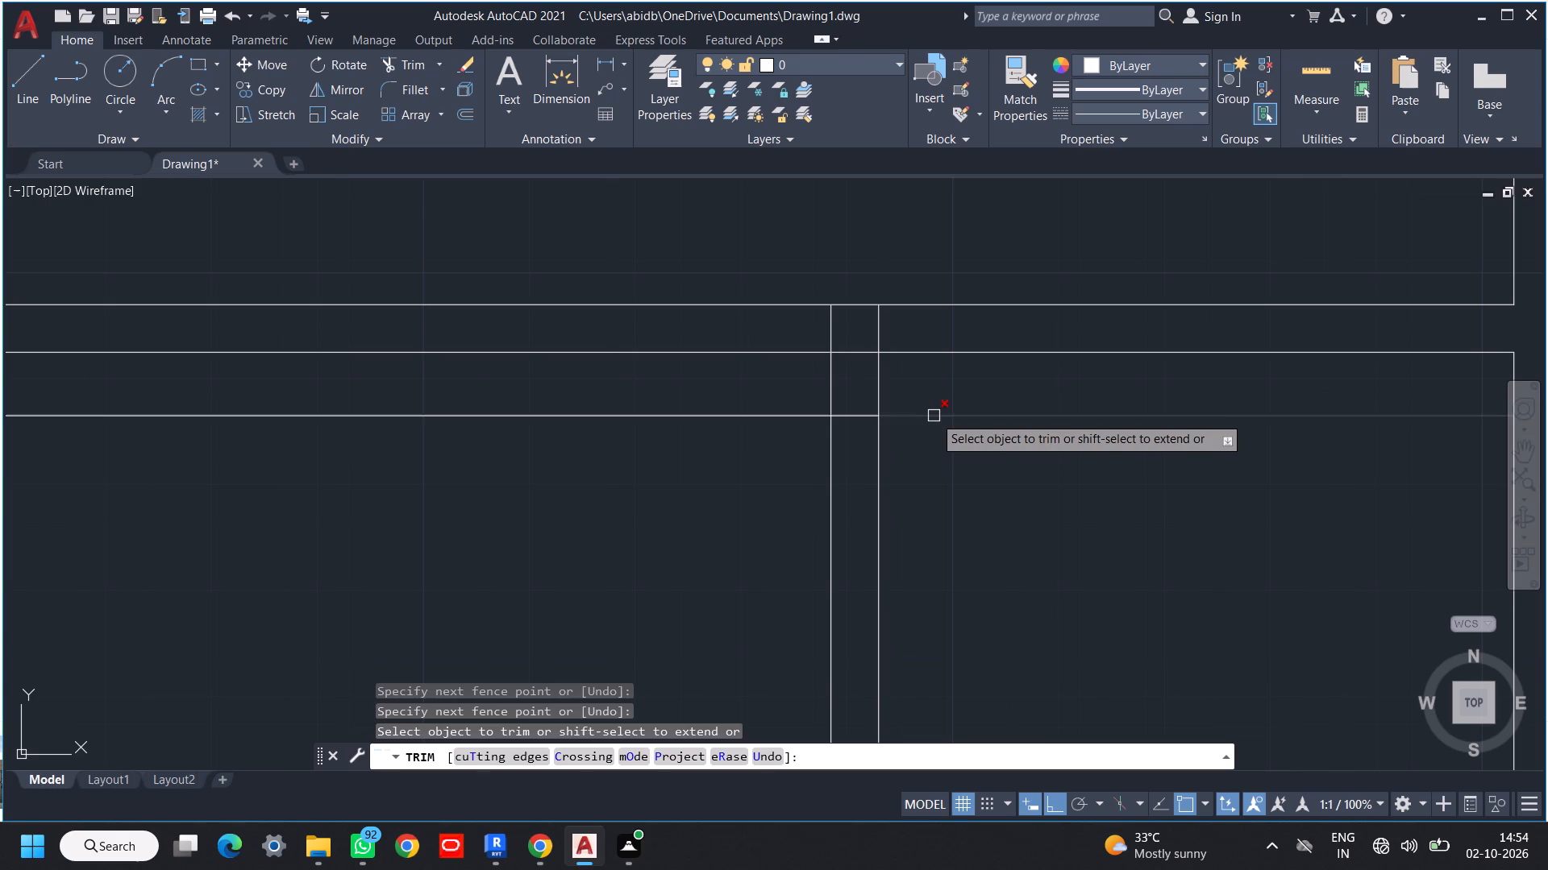
click(786, 387)
click(765, 446)
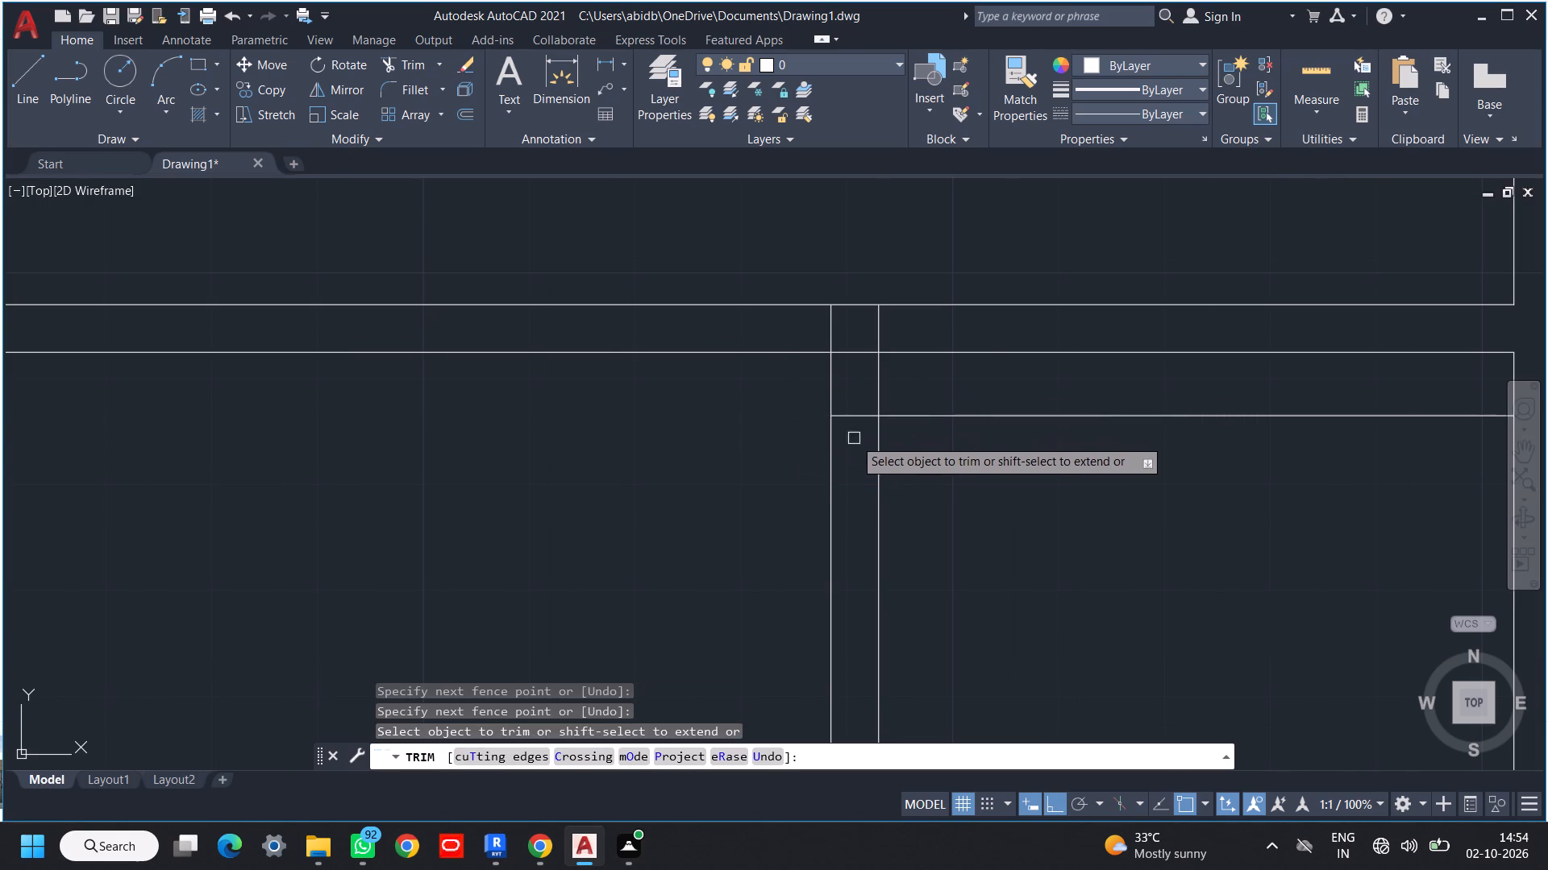
scroll(892, 458, down, 2)
middle_drag(950, 470, 838, 458)
scroll(772, 440, up, 3)
click(758, 354)
click(749, 450)
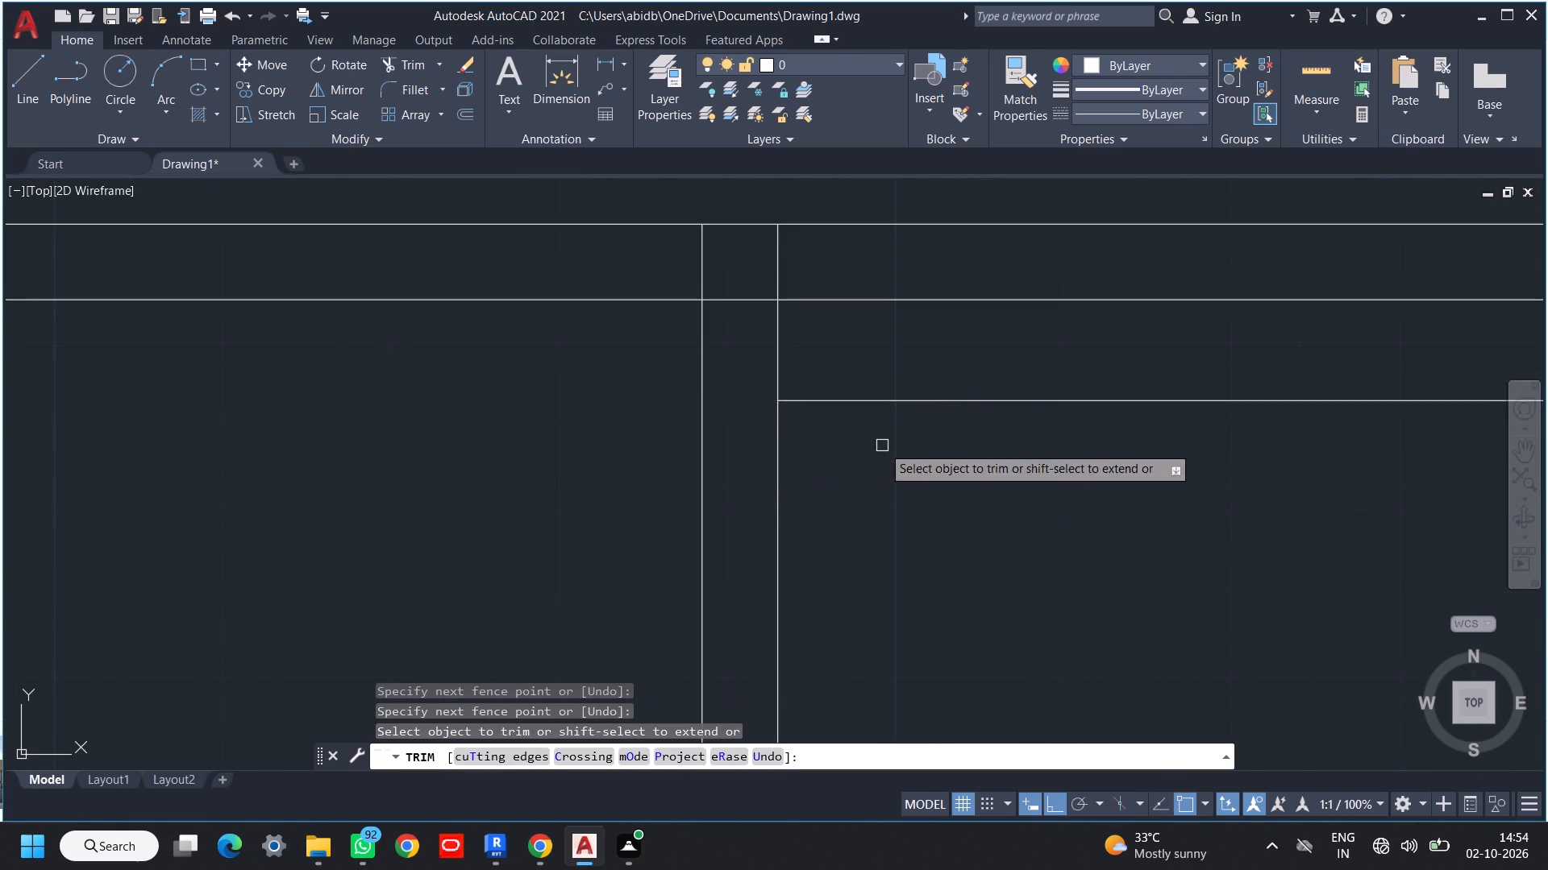
scroll(884, 445, down, 3)
middle_drag(1001, 483, 938, 465)
click(920, 486)
key(Escape)
Extend the middle room's upper and lower 6" offset lines to the outer face of its right wall.
key(e)
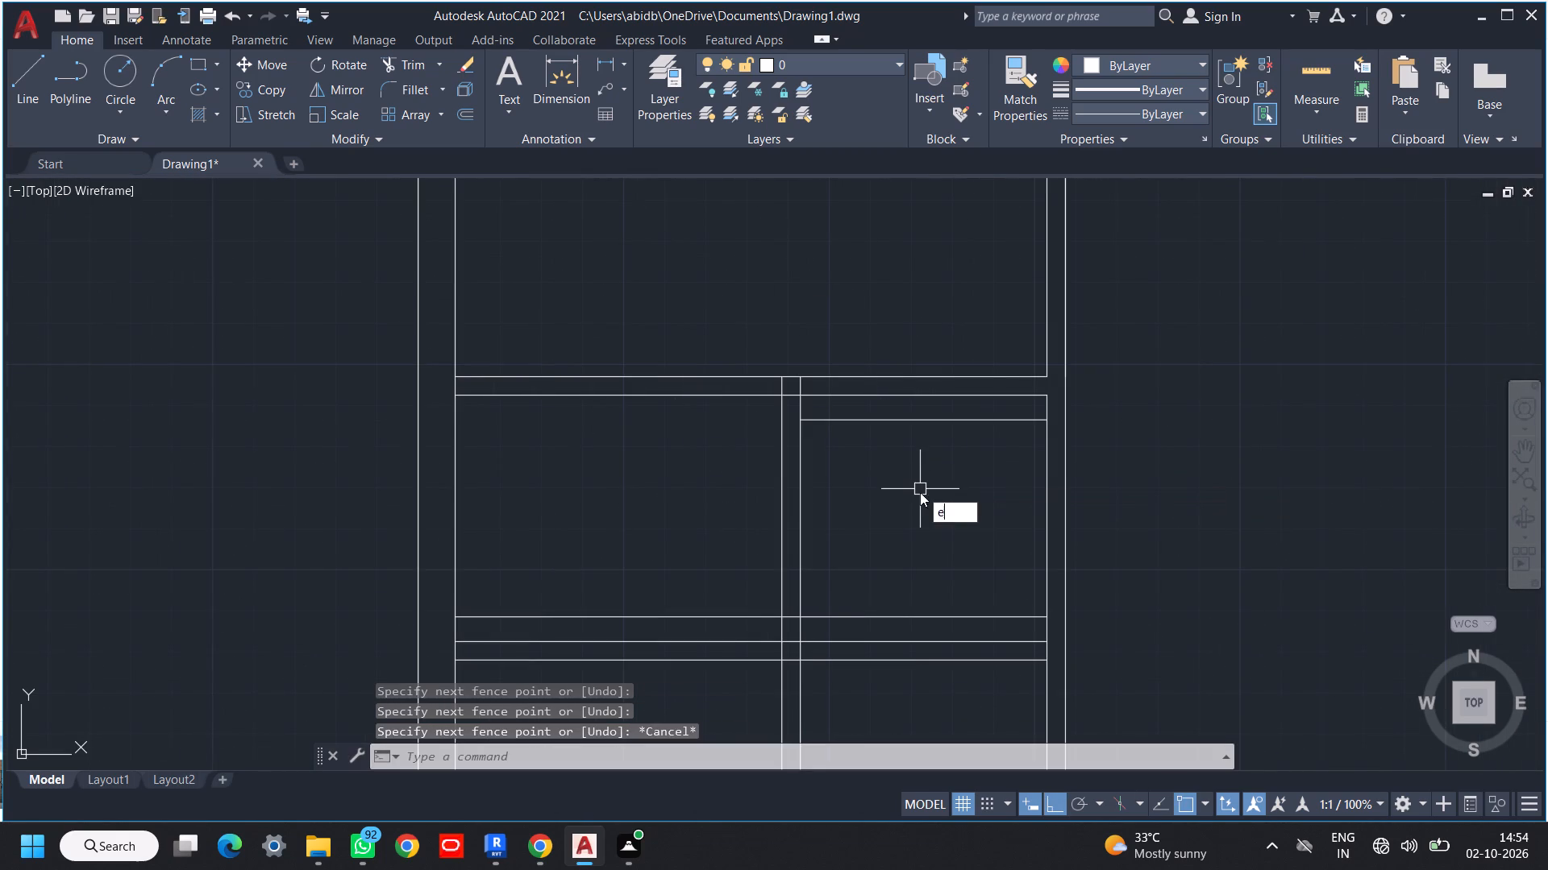
key(x)
key(space)
key(space)
click(994, 407)
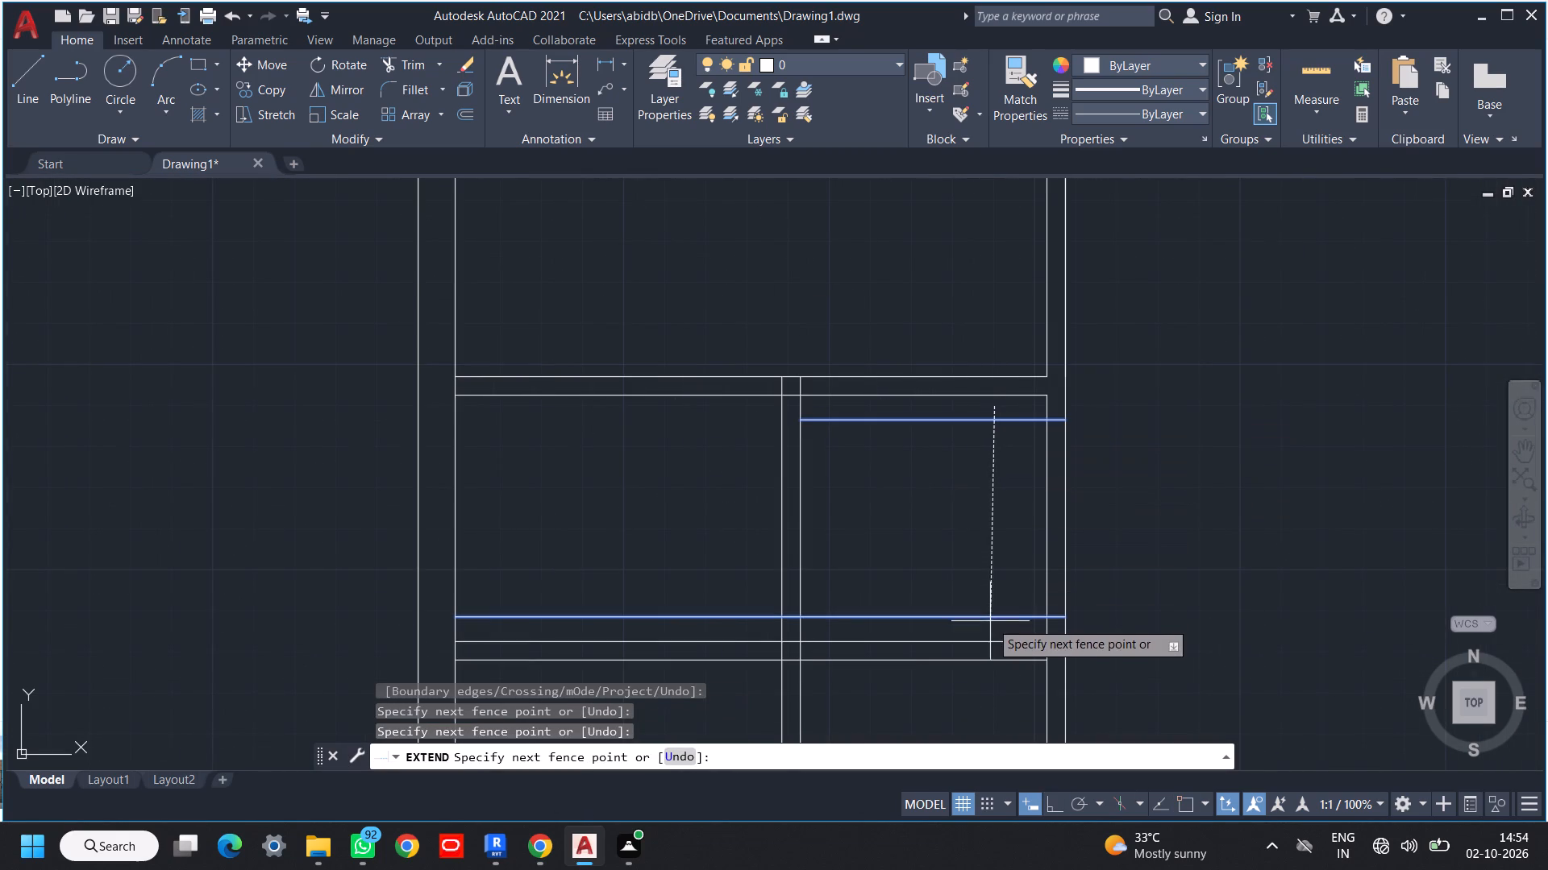
click(990, 621)
key(Escape)
key(Escape)
Trim both faces of the middle room's right wall between the extended 6" lines to cut an opening.
text(tr)
key(space)
key(space)
drag(969, 552, 976, 549)
click(1108, 539)
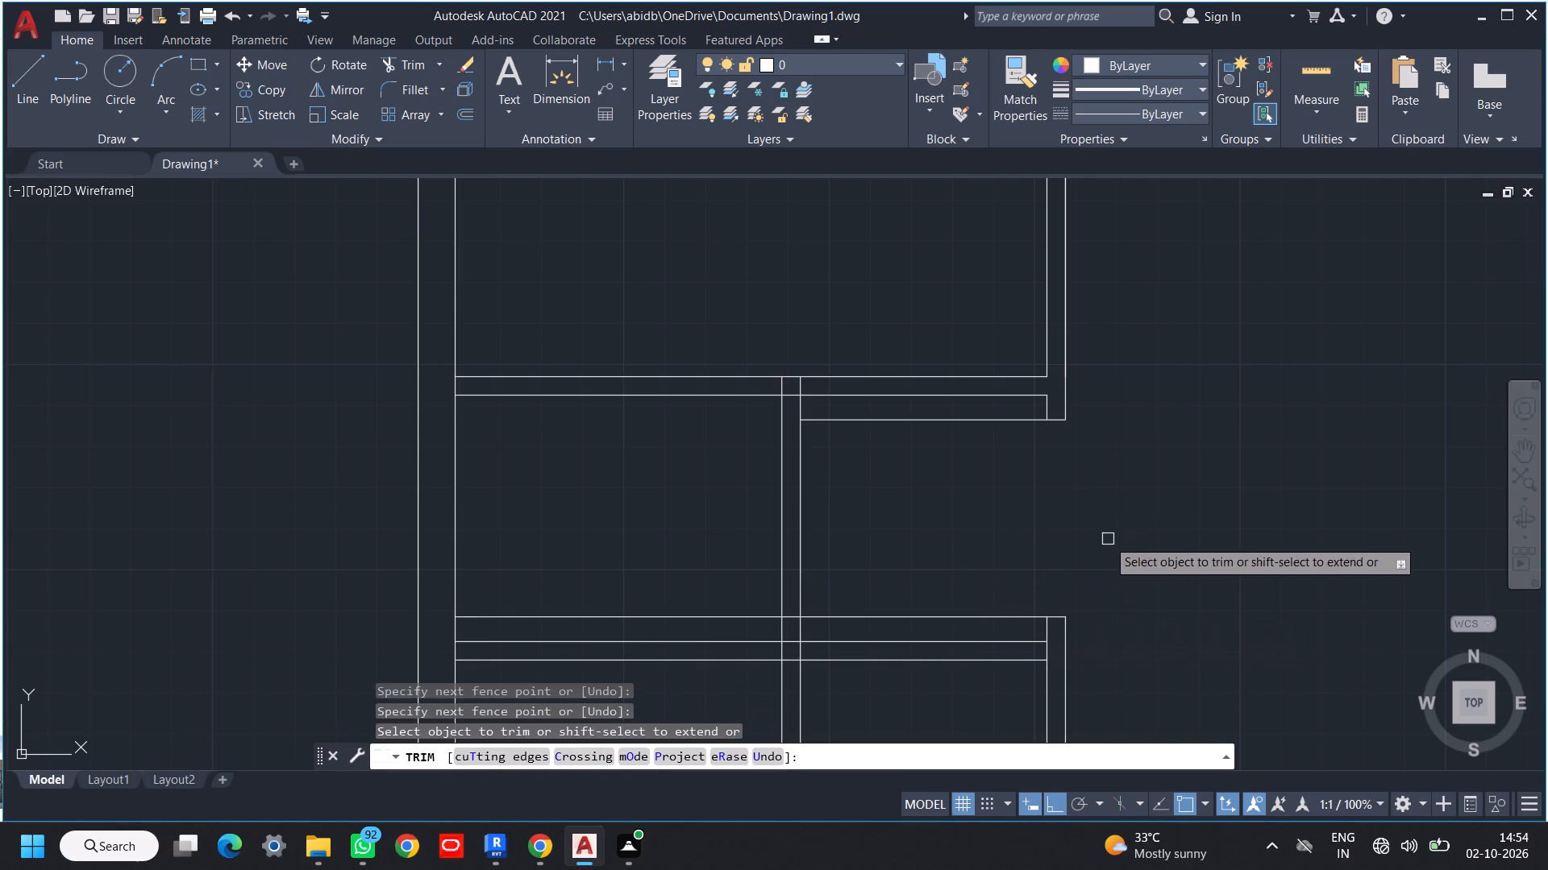
Trim away the leftover 6" offset lines inside the middle room, including the lower line's portions left of and within the partition.
scroll(1007, 396, up, 3)
click(1007, 408)
scroll(1007, 527, down, 4)
middle_drag(1003, 536, 985, 392)
scroll(963, 501, up, 2)
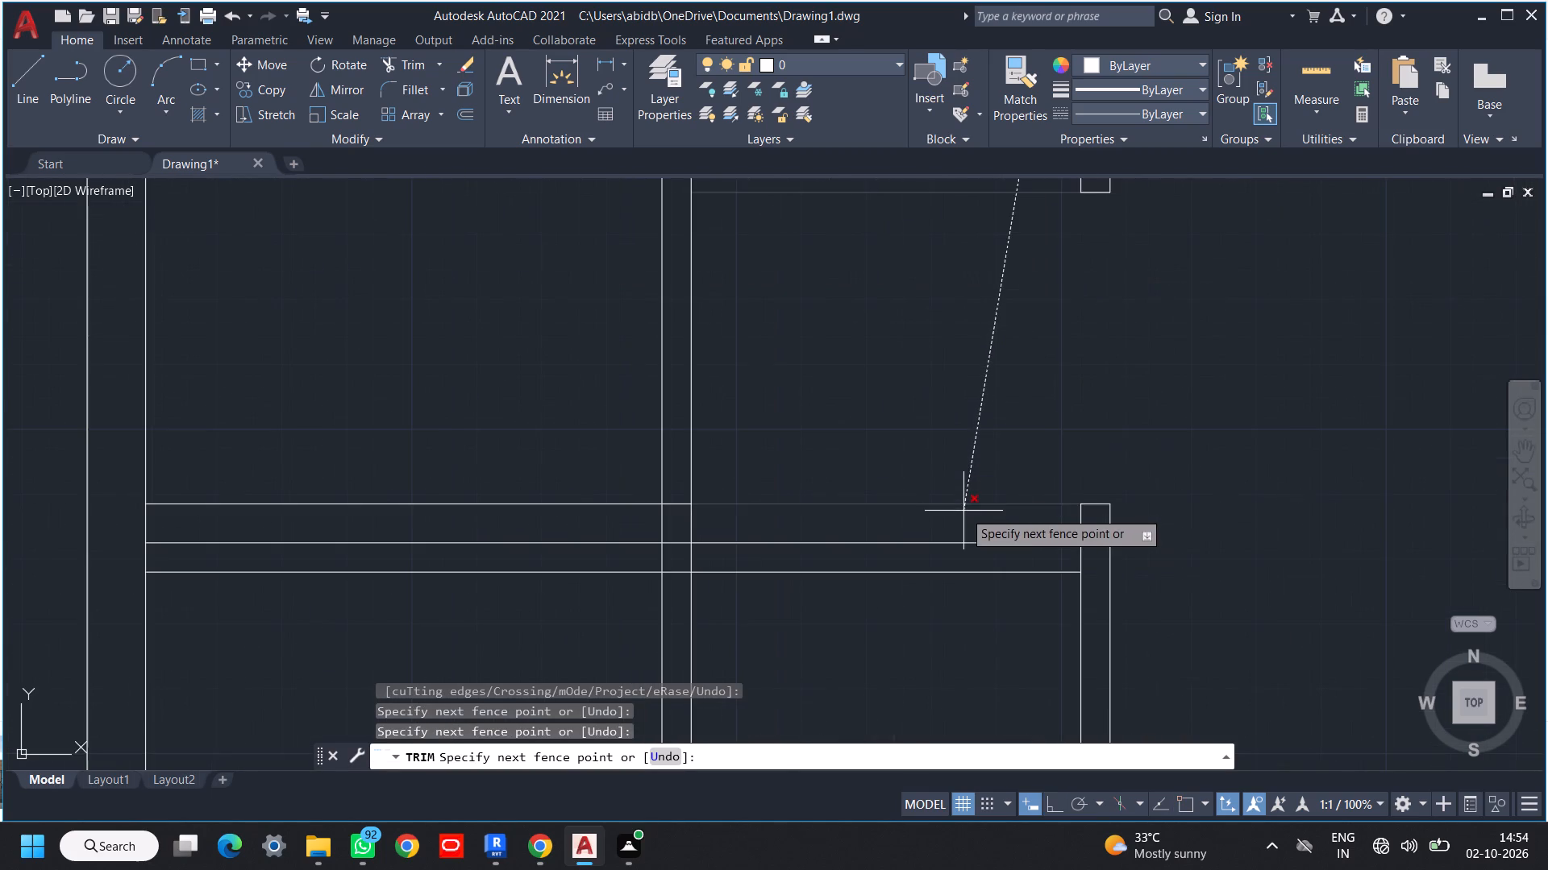
click(963, 511)
scroll(935, 512, down, 1)
middle_drag(931, 505, 1030, 512)
scroll(864, 517, up, 2)
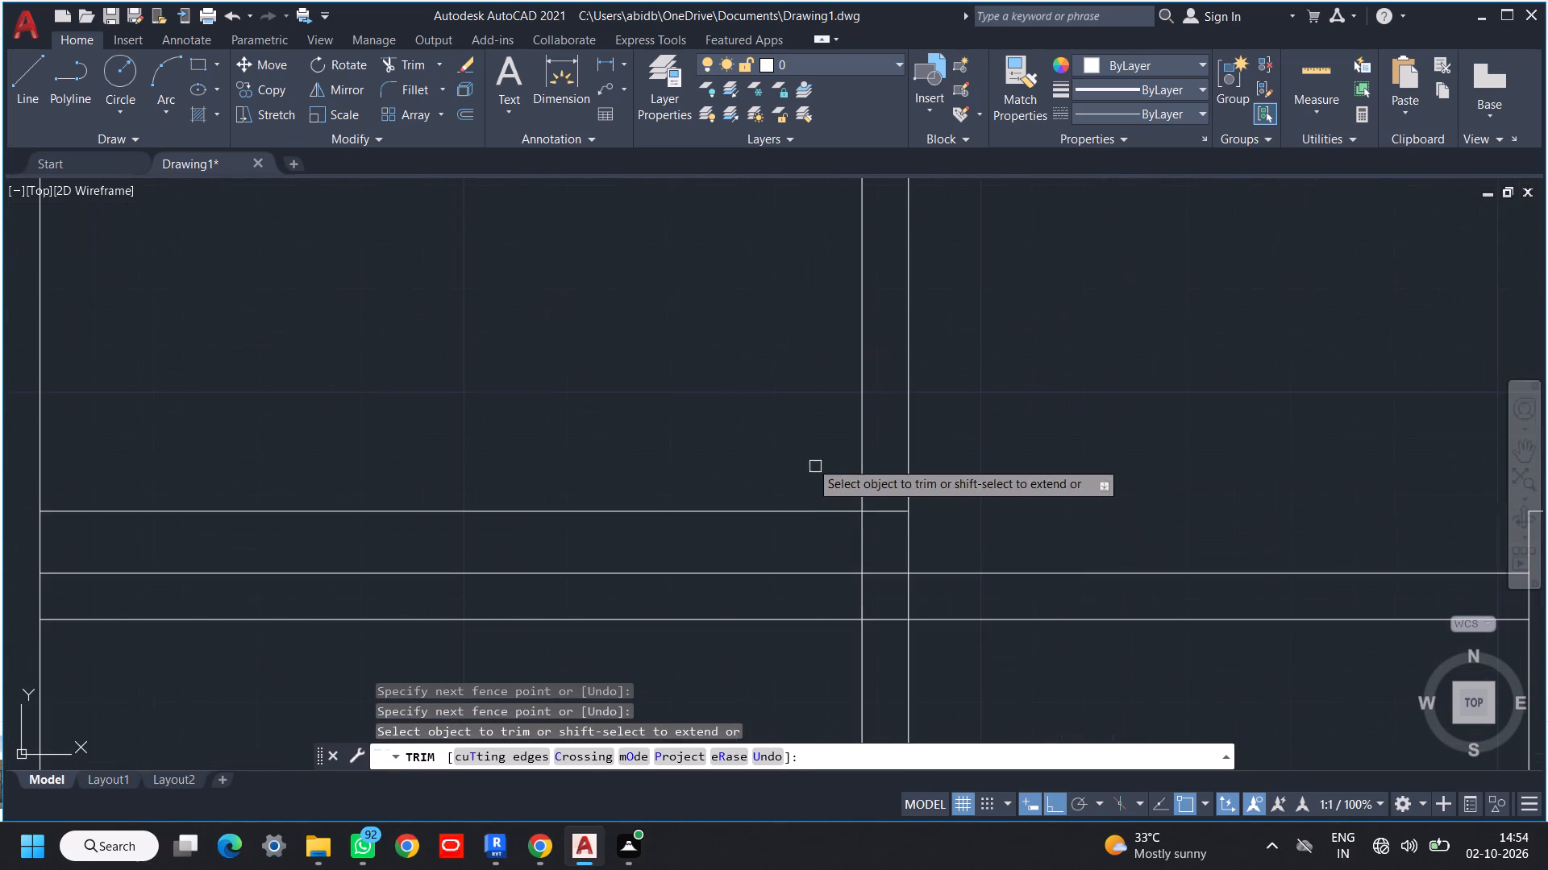
click(810, 459)
click(830, 539)
scroll(878, 525, up, 3)
click(906, 510)
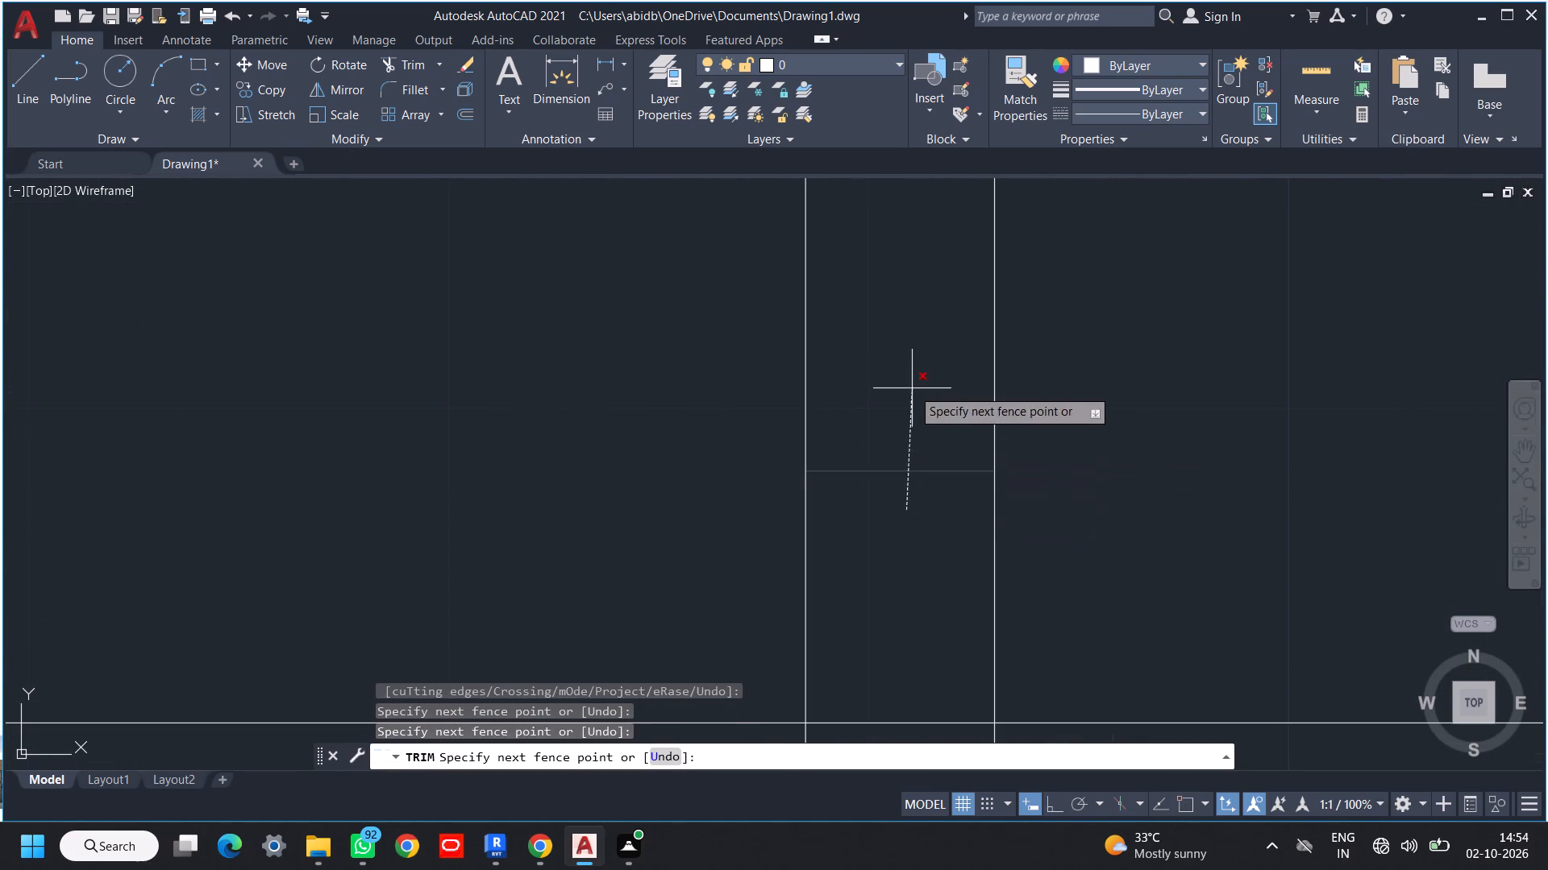
click(913, 388)
Clean the partition's junction with the middle room's upper wall by trimming the partition lines inside the wall and the wall face between them.
scroll(963, 416, down, 4)
scroll(1031, 431, down, 1)
middle_drag(1073, 443, 963, 560)
scroll(873, 333, up, 3)
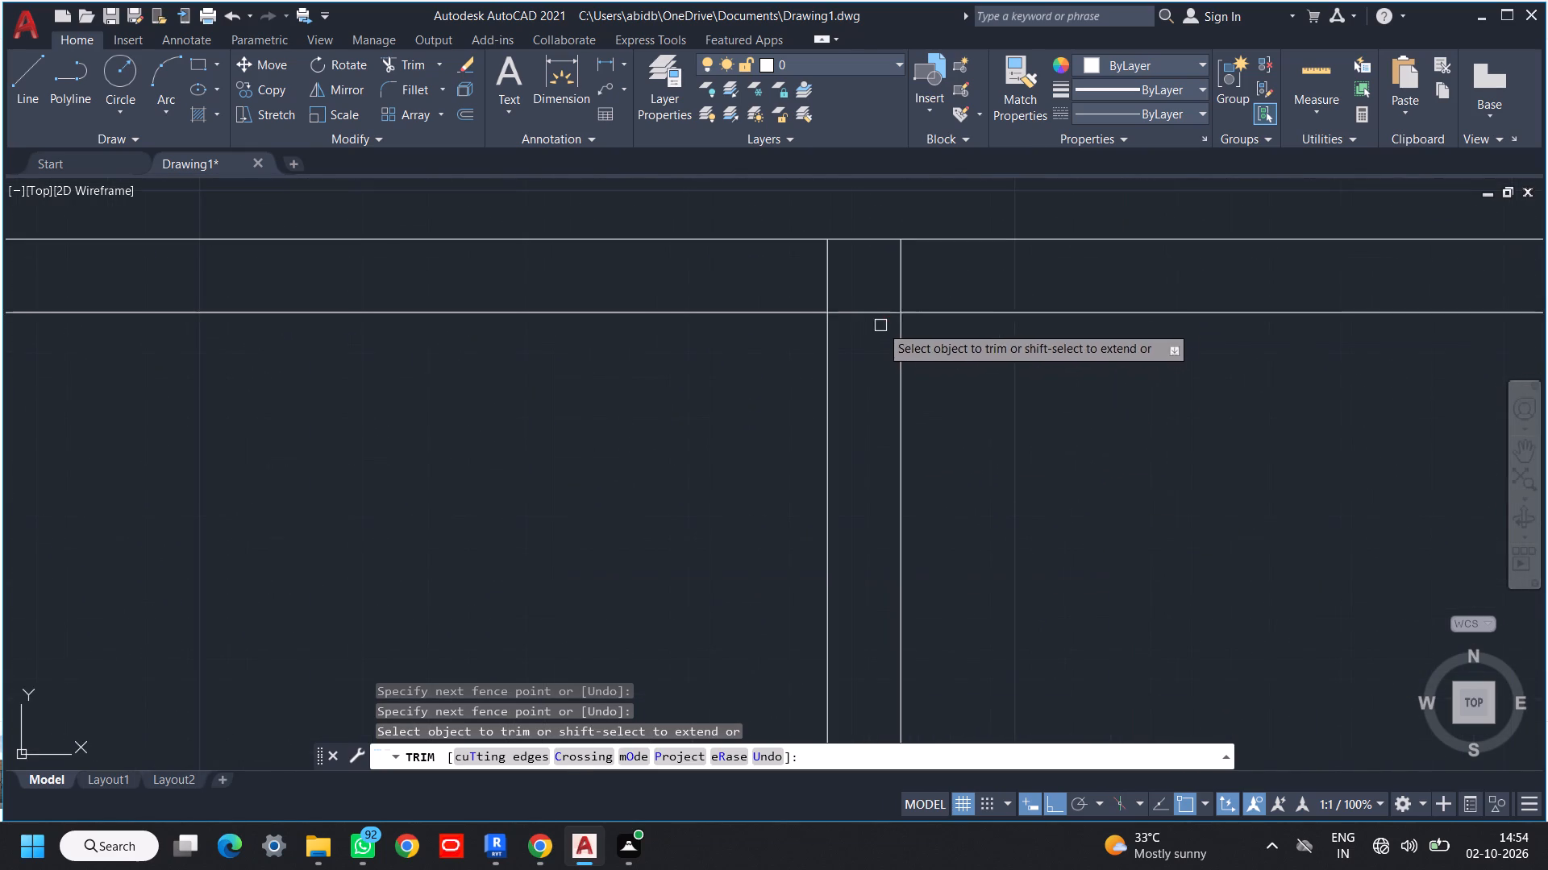
click(951, 279)
click(774, 278)
scroll(859, 271, up, 3)
click(859, 271)
click(861, 487)
Trim the partition lines below and within the middle room's lower wall, and that wall's upper face between them.
scroll(860, 491, down, 8)
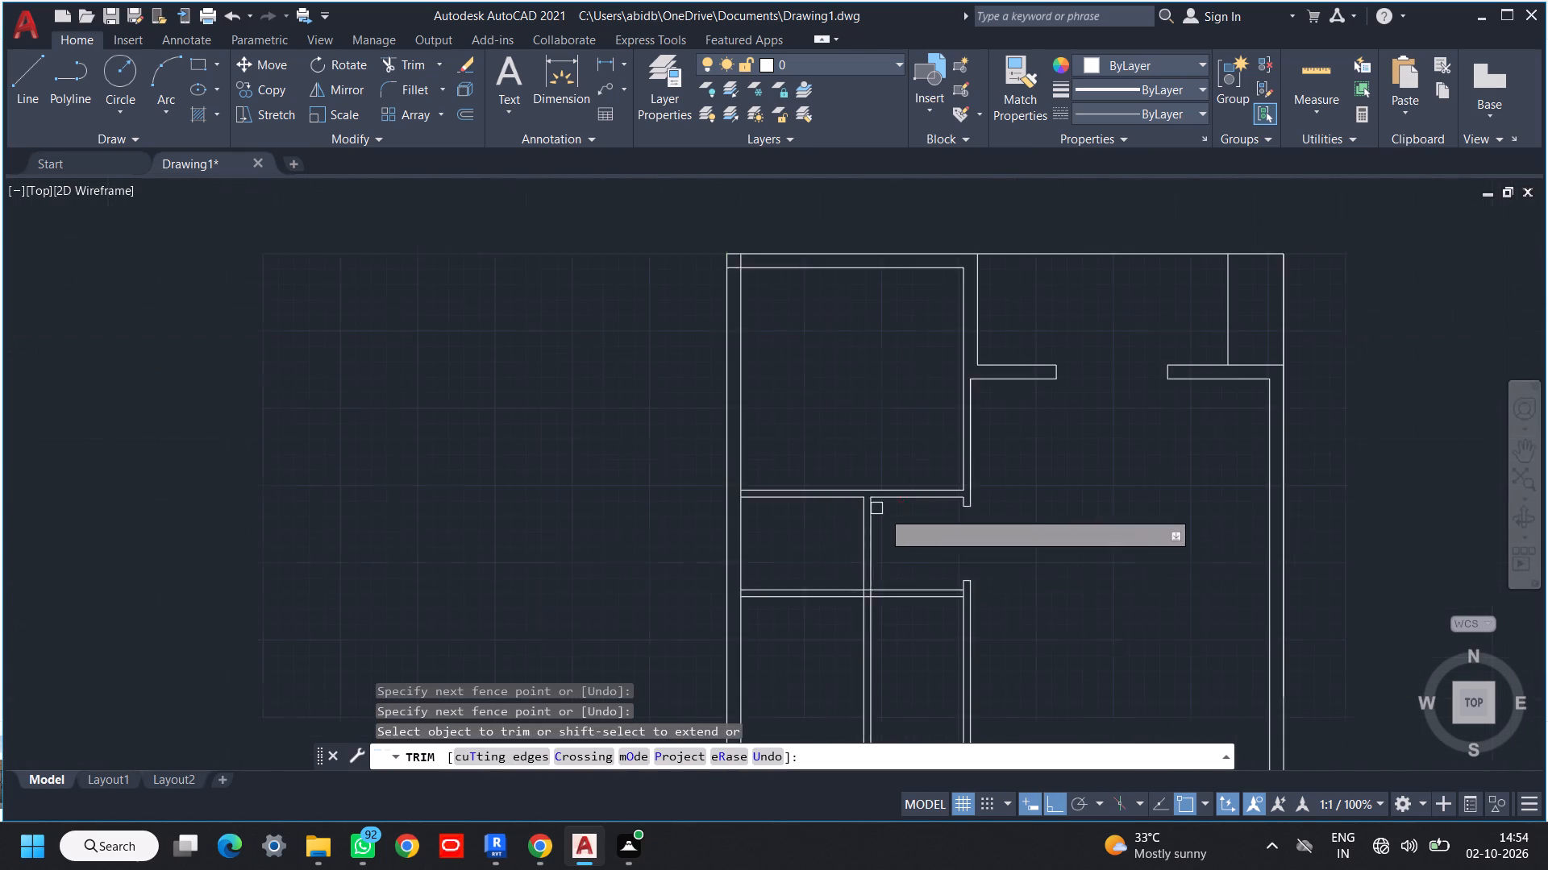
middle_drag(963, 536, 930, 420)
scroll(928, 496, up, 2)
scroll(722, 458, up, 3)
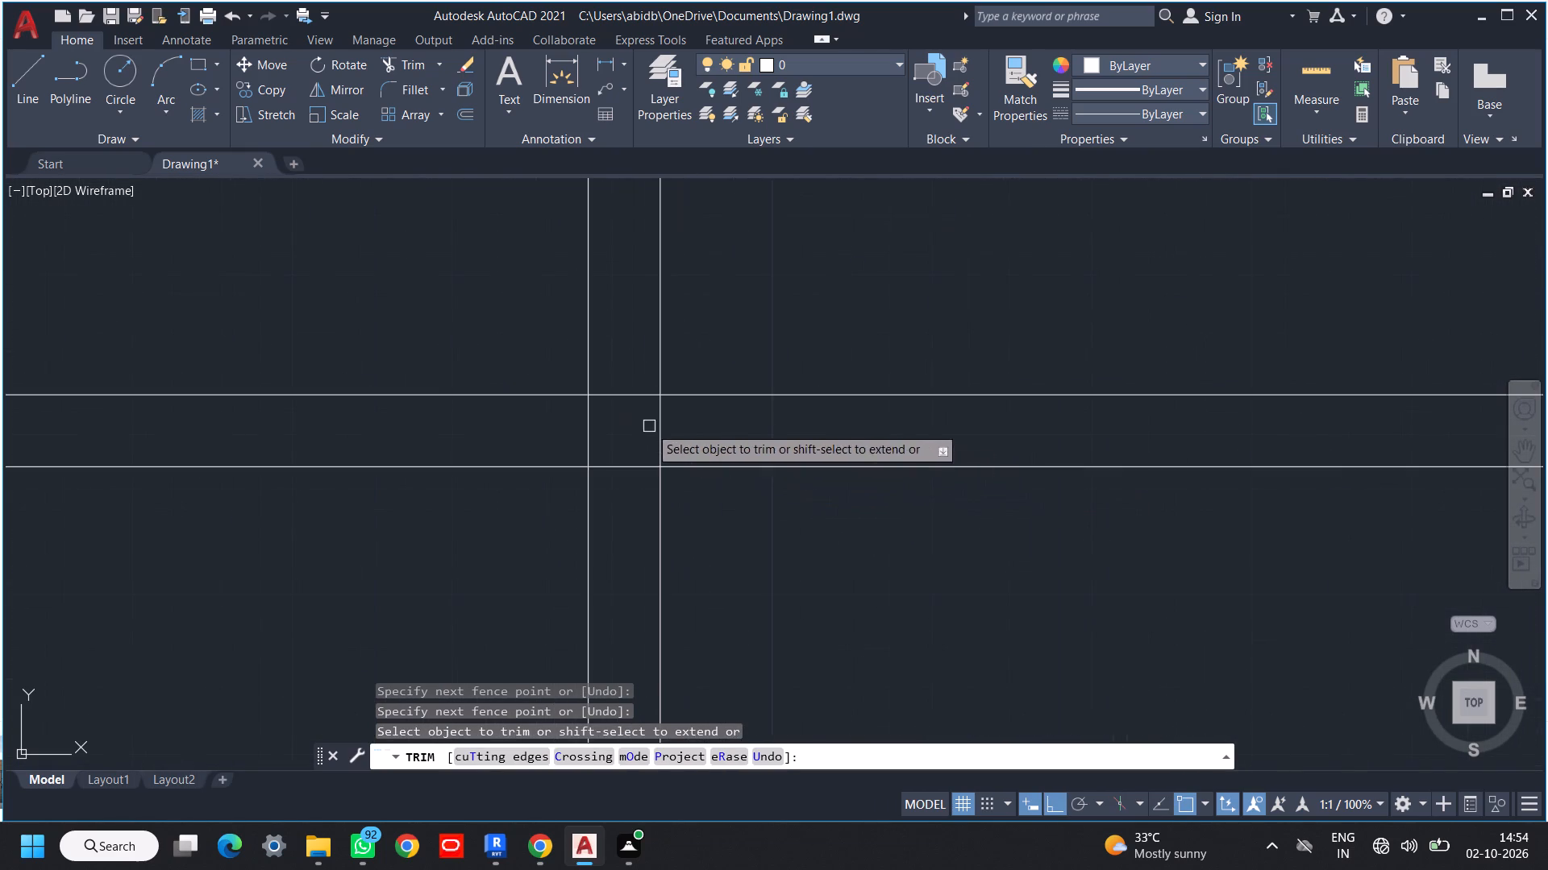
click(720, 525)
click(552, 539)
scroll(600, 438, up, 1)
click(623, 338)
click(632, 440)
drag(444, 429, 451, 428)
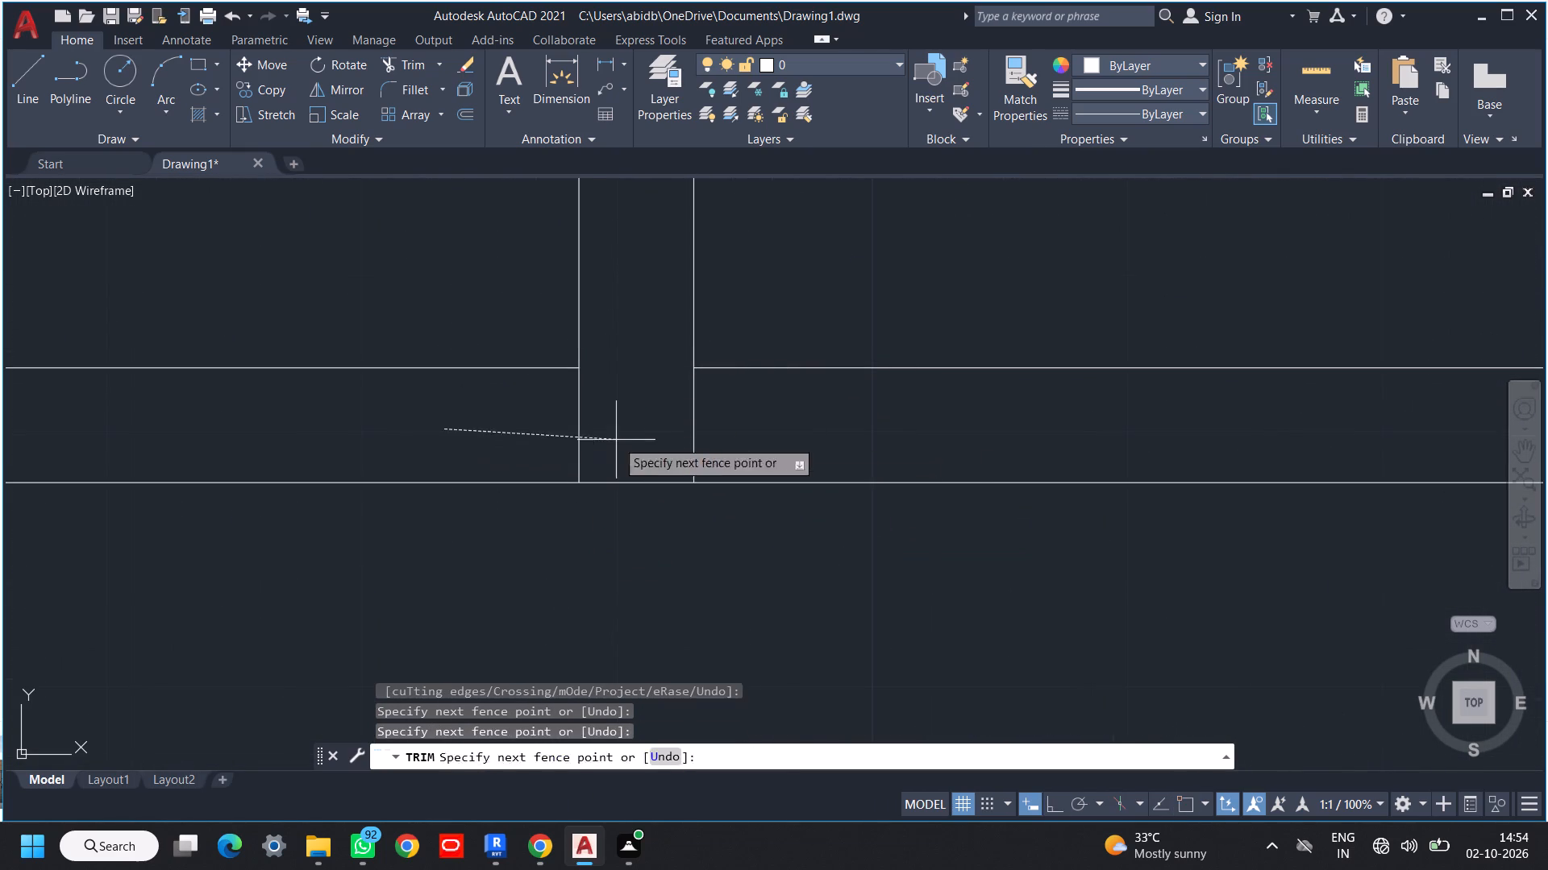
click(798, 458)
Trim the right wall's inner line between the two faces of the middle room's lower wall.
scroll(773, 466, down, 5)
middle_drag(859, 528, 826, 466)
scroll(890, 396, up, 3)
scroll(834, 439, up, 2)
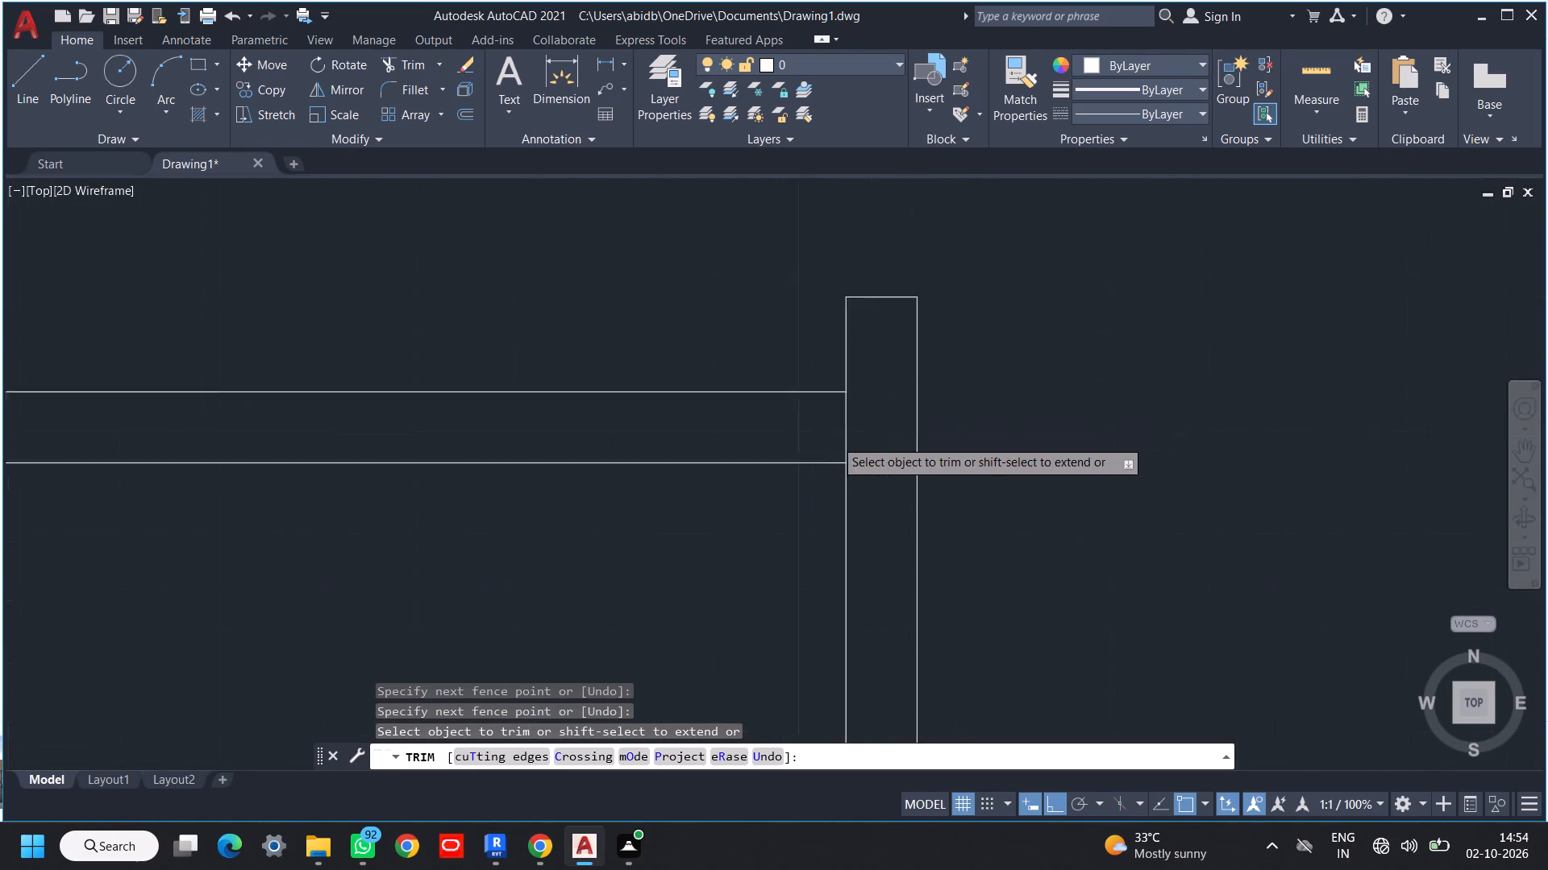
click(893, 429)
click(738, 420)
Trim the left outer wall's inner line where the middle room's upper and lower walls meet it.
scroll(738, 428, down, 7)
middle_drag(726, 464, 773, 440)
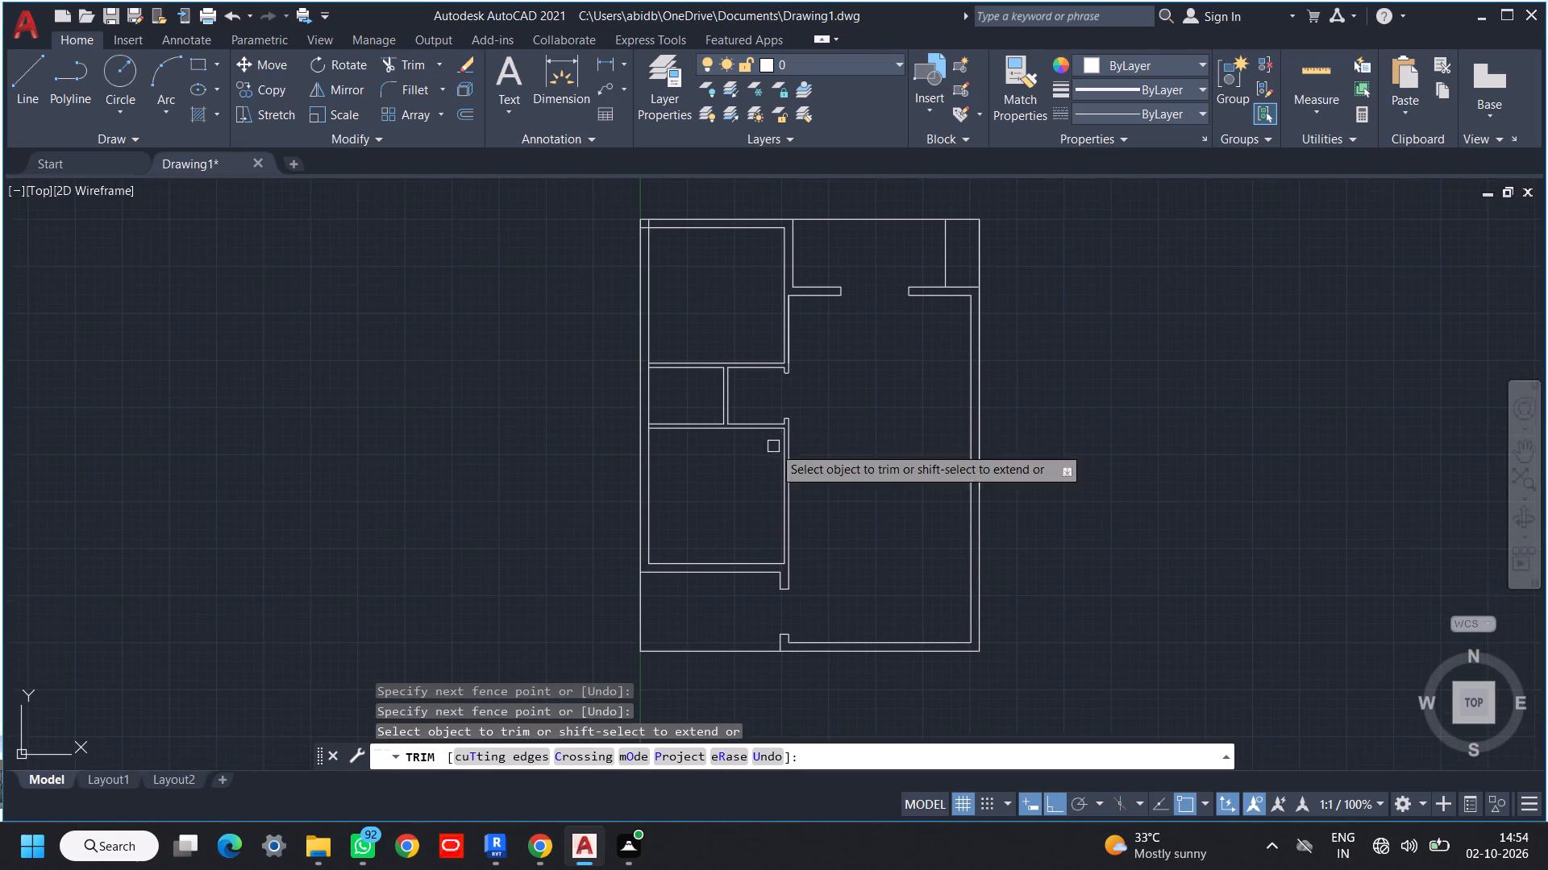
middle_drag(713, 431, 747, 453)
scroll(689, 429, up, 2)
scroll(671, 324, up, 5)
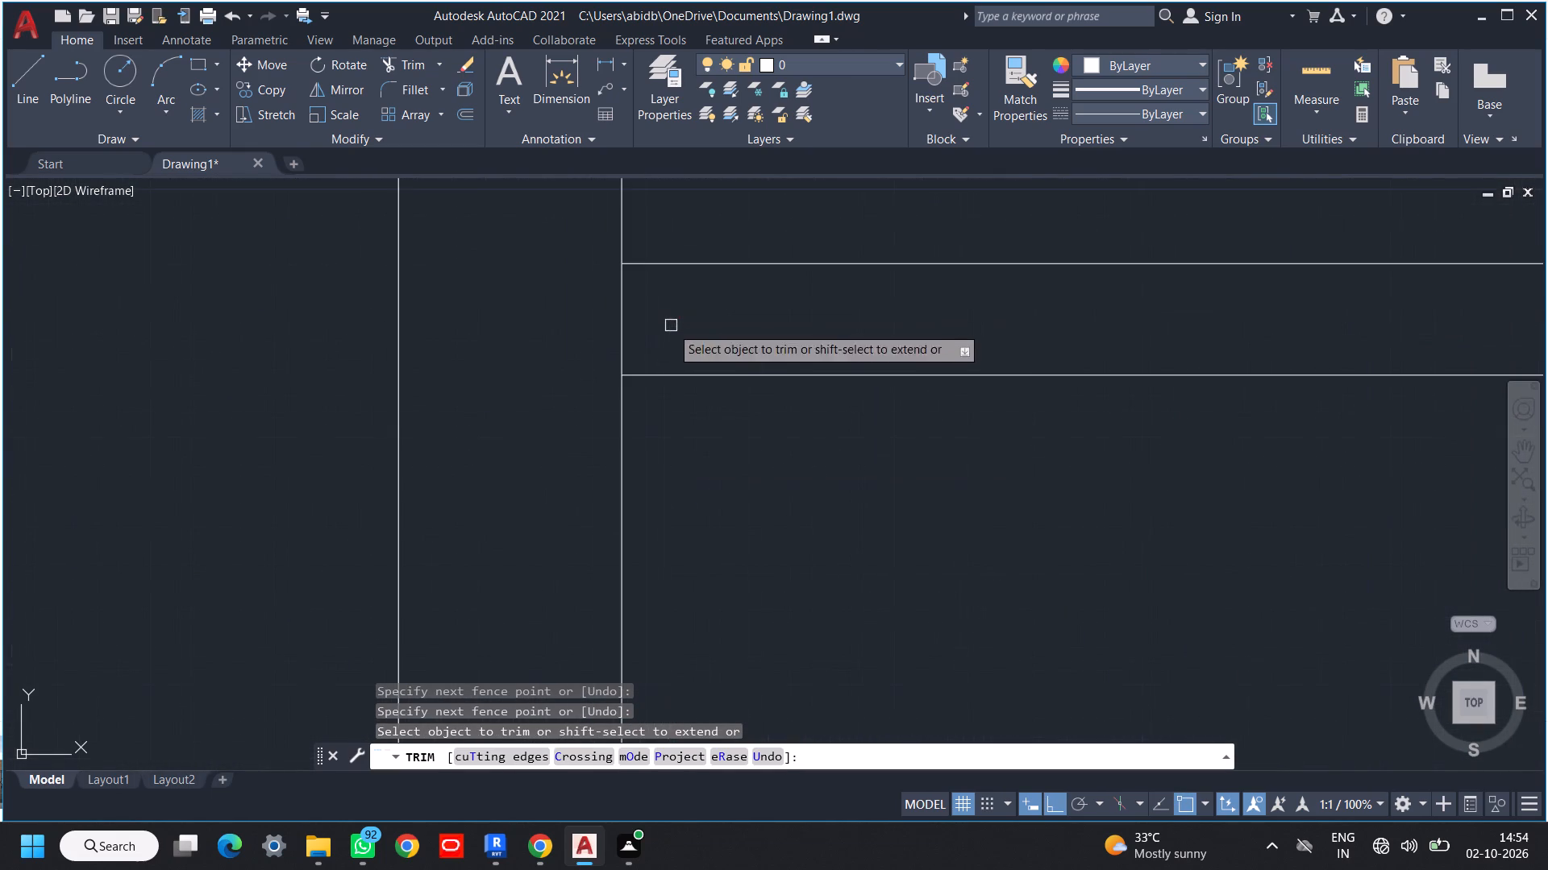
click(672, 325)
click(579, 331)
scroll(665, 413, down, 5)
middle_drag(695, 478, 794, 228)
scroll(770, 350, up, 4)
scroll(789, 263, up, 1)
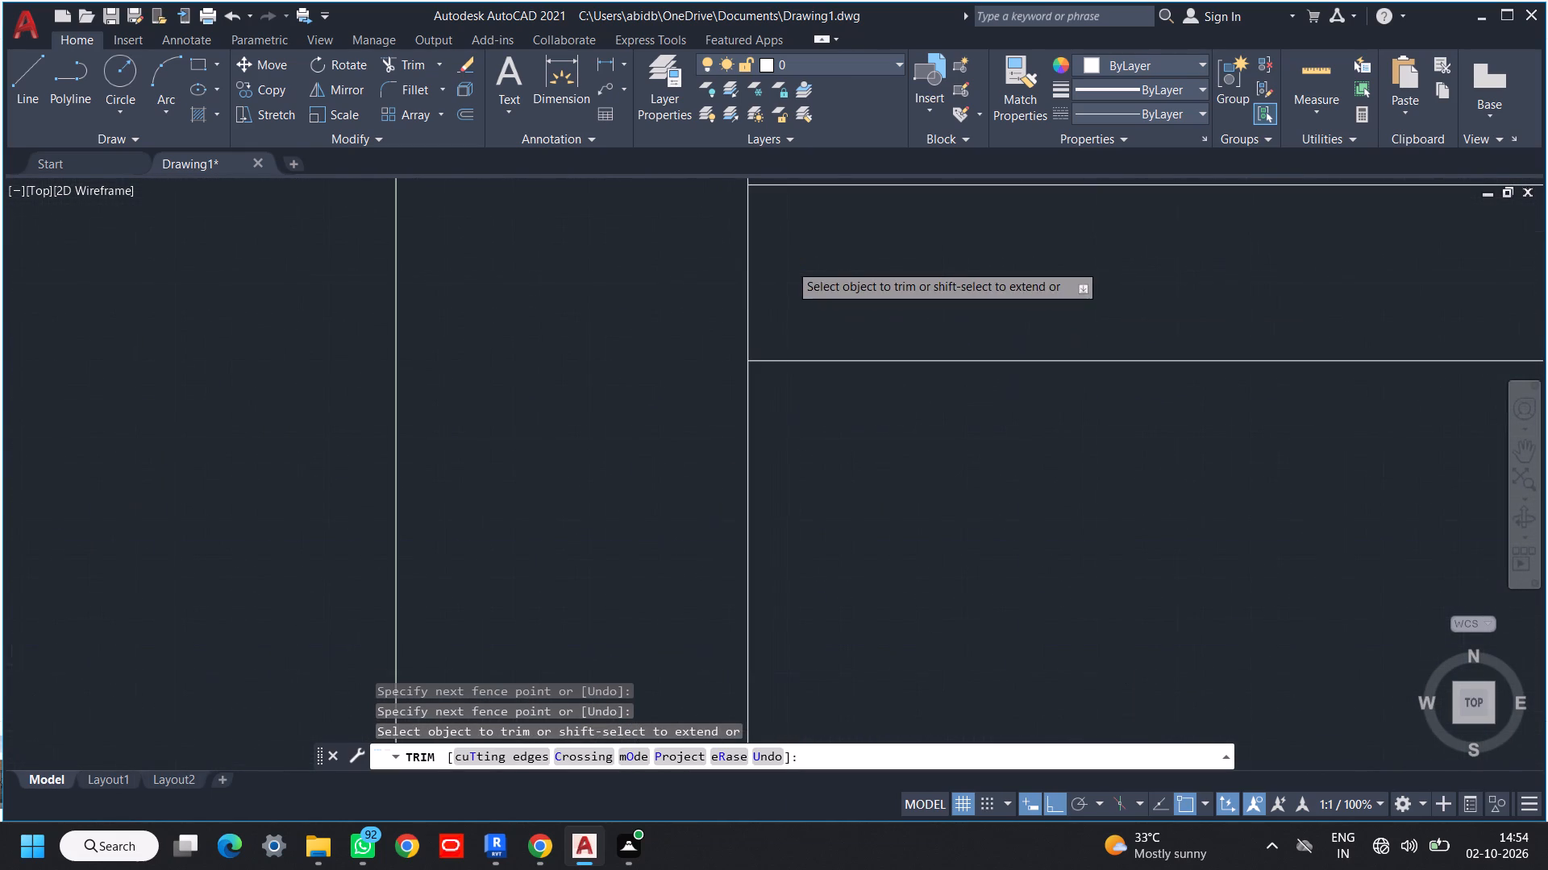
scroll(789, 263, up, 1)
click(791, 263)
click(686, 272)
scroll(782, 329, down, 9)
middle_drag(873, 362, 798, 391)
scroll(807, 380, up, 3)
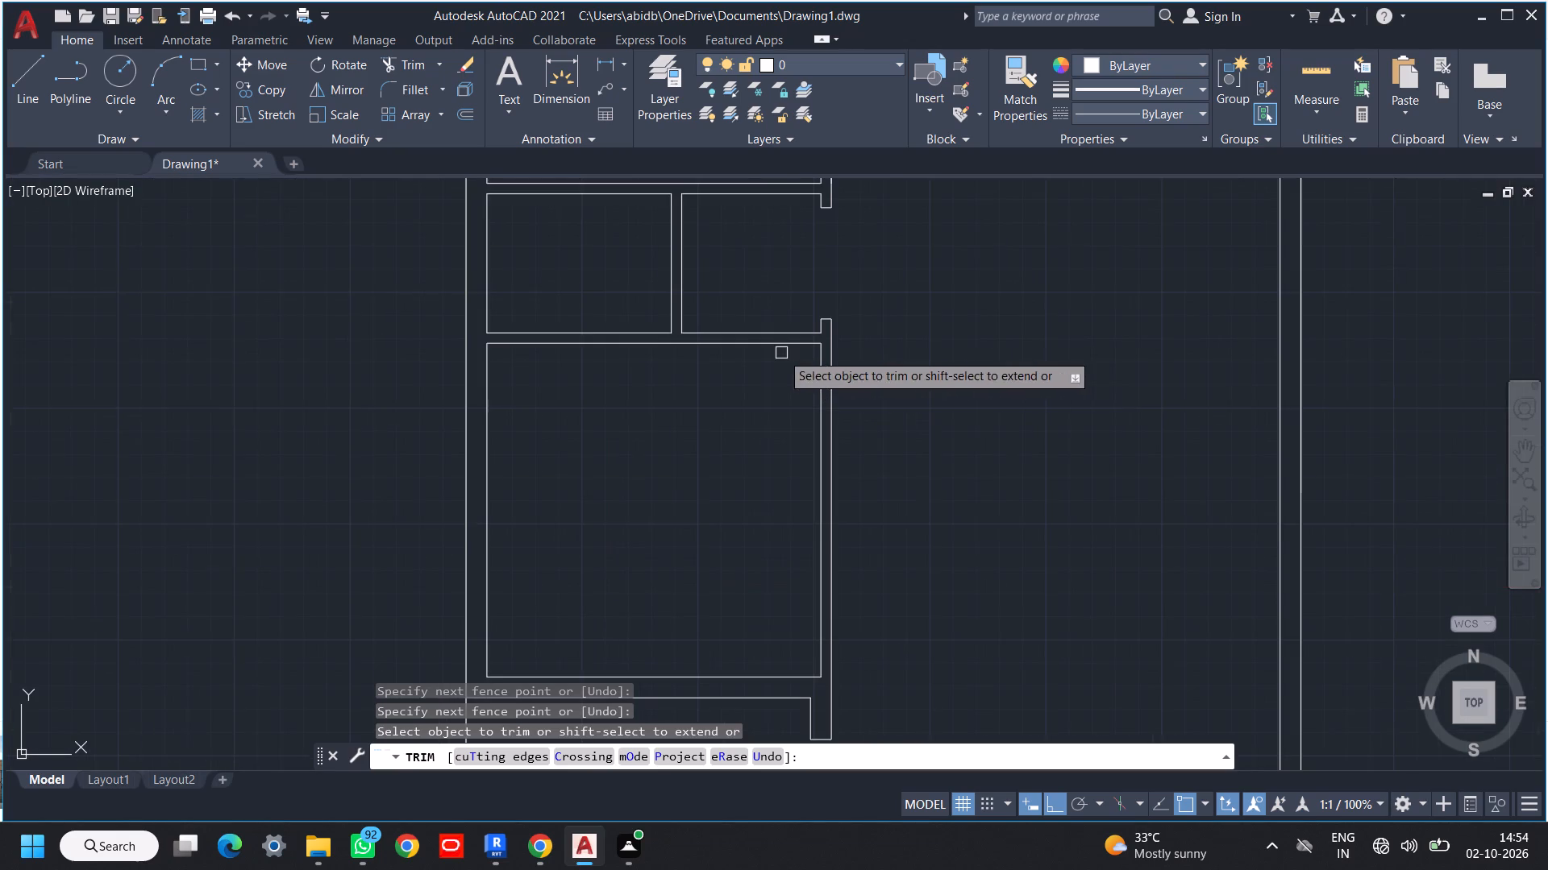
middle_drag(757, 361, 774, 405)
key(Escape)
Offset the lower wall's upper face 4" up into the compartment left of the partition, and offset that line 2'8" farther up.
key(o)
key(space)
key(space)
scroll(723, 377, up, 2)
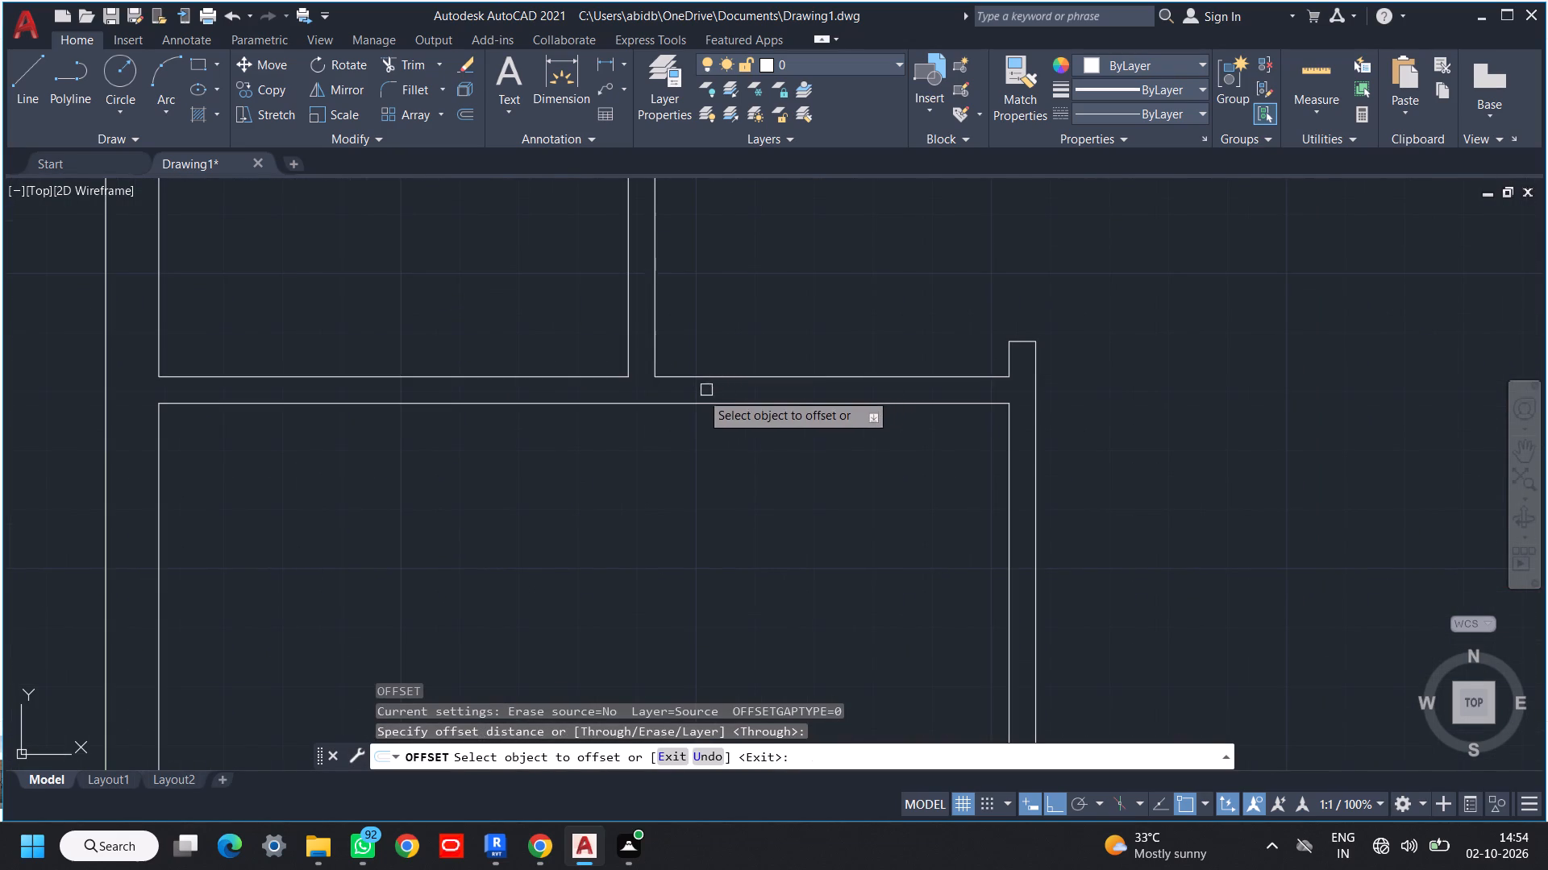
middle_drag(672, 453, 769, 530)
click(652, 453)
text(4")
key(Return)
middle_drag(664, 406, 695, 473)
click(698, 500)
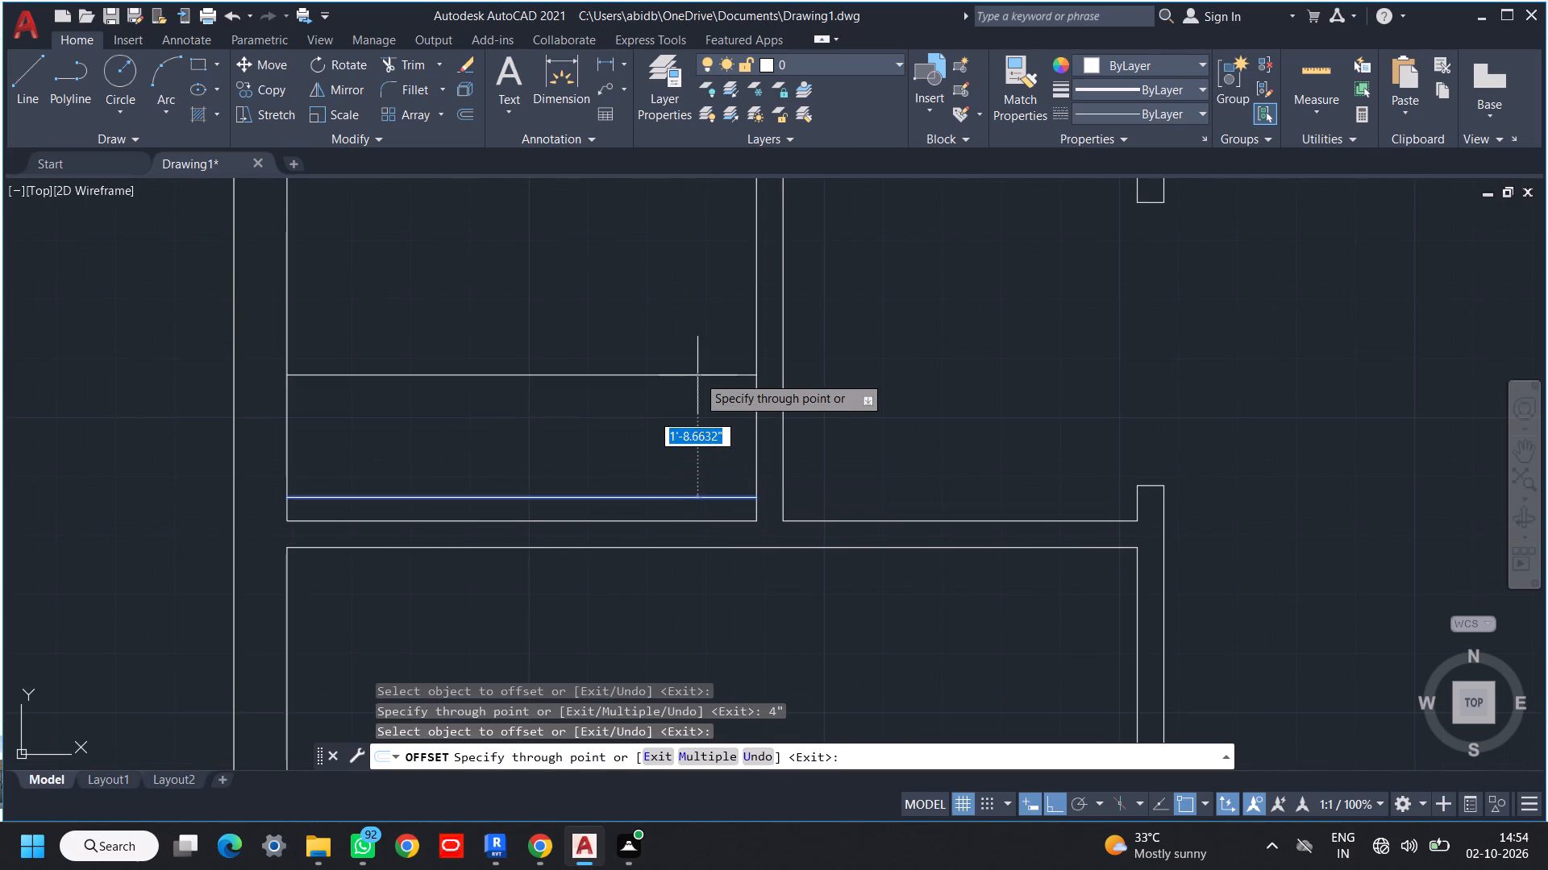
key(3)
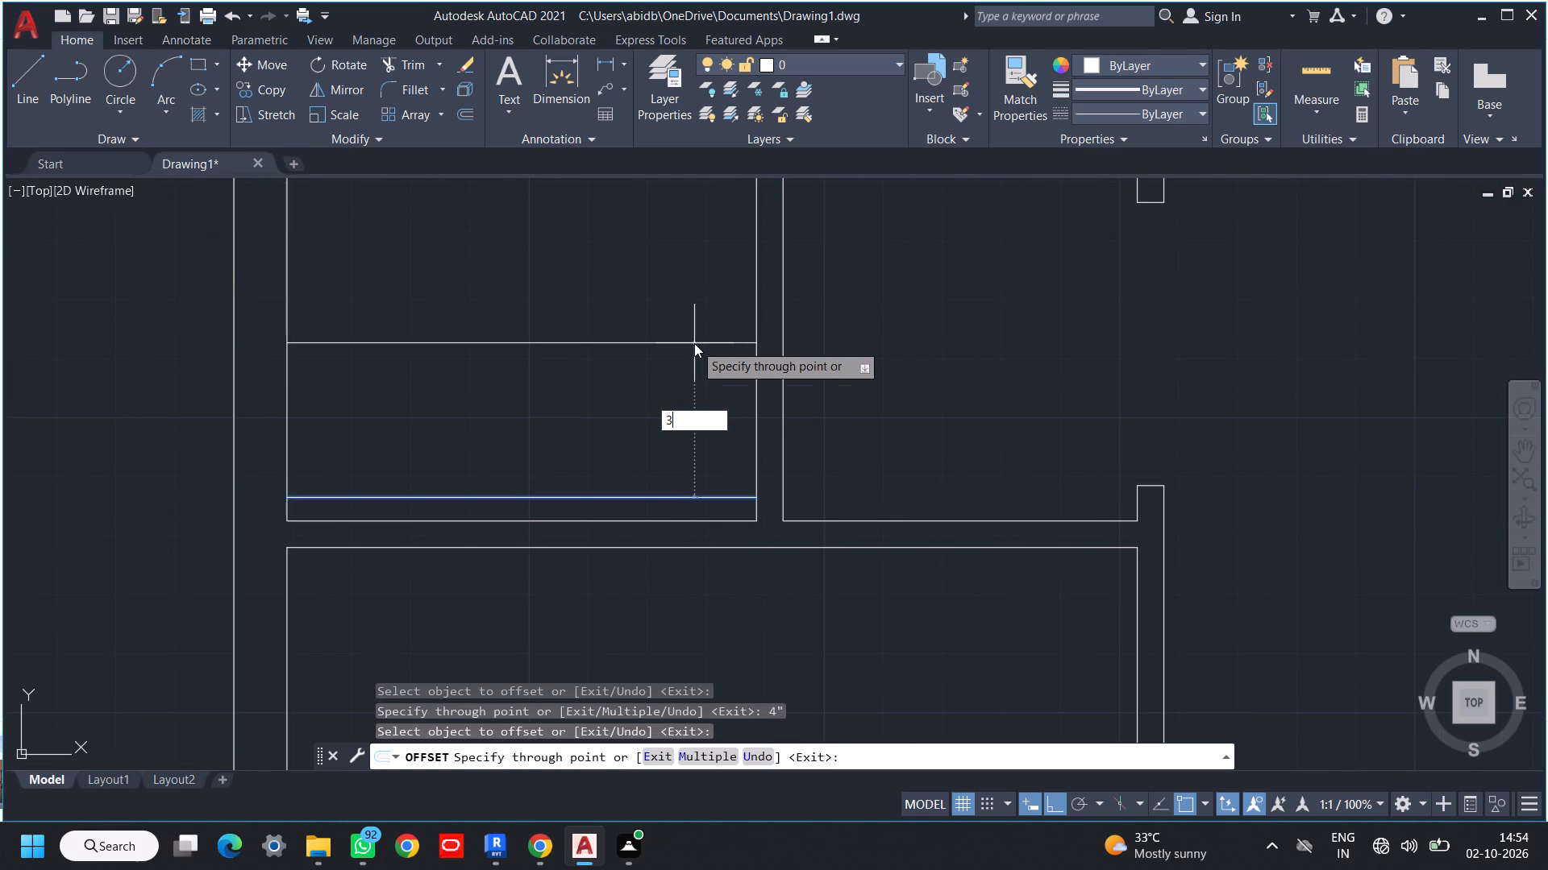
key(BackSpace)
text(2'8")
key(Return)
middle_drag(694, 343, 689, 362)
key(Escape)
Extend both new offset lines across the partition to its right face.
key(e)
text(x)
key(space)
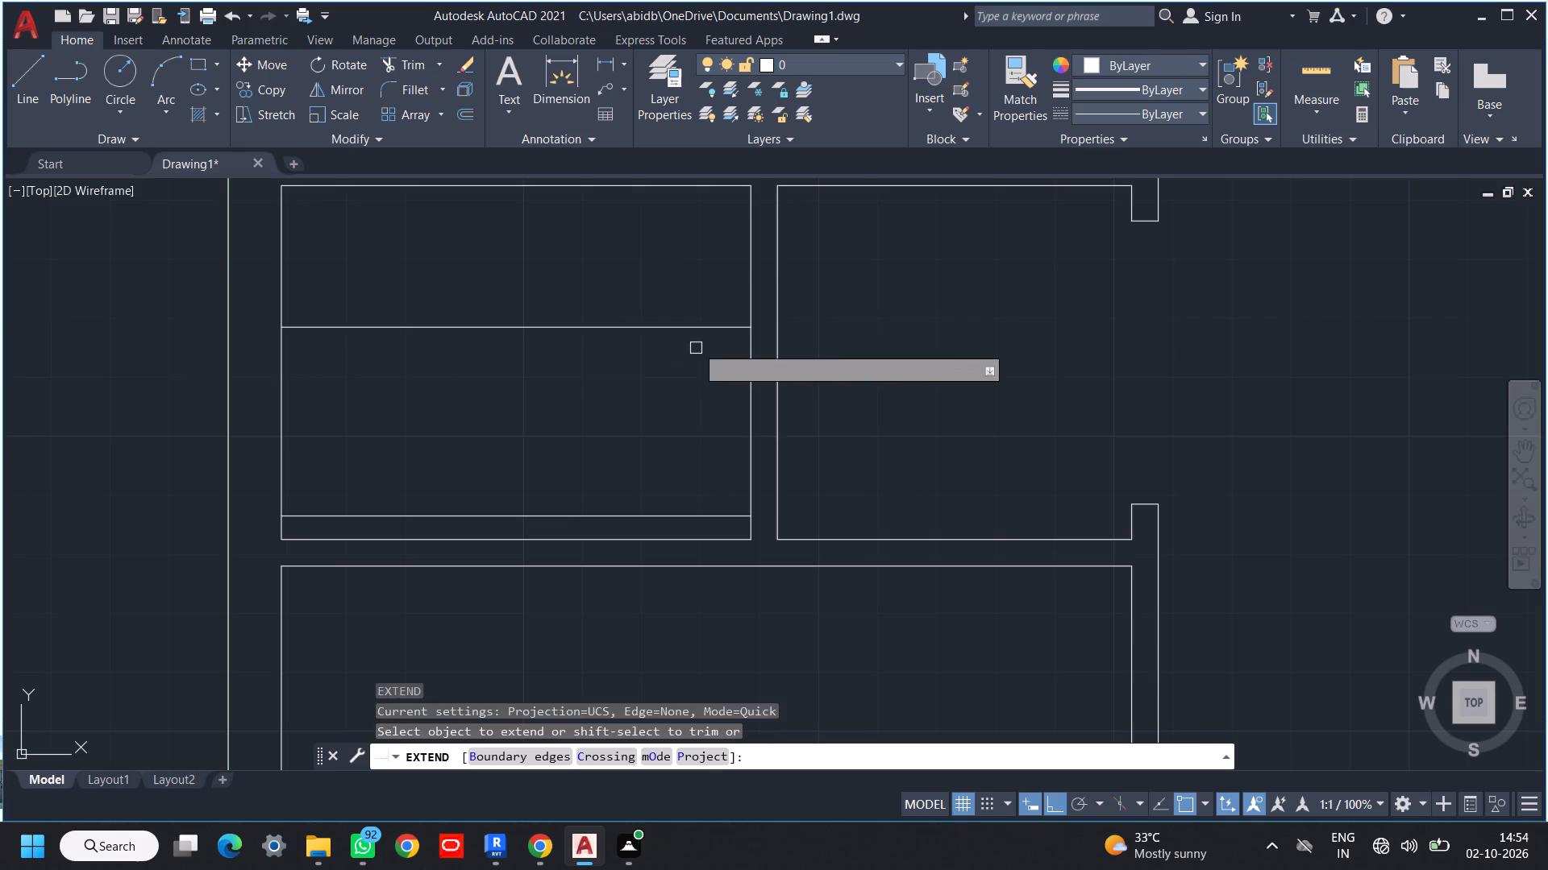
key(space)
click(739, 286)
click(722, 522)
key(Escape)
key(Escape)
Trim the partition between the two lines to form a 2'8" opening, and remove the leftover lines in the left compartment.
key(t)
key(r)
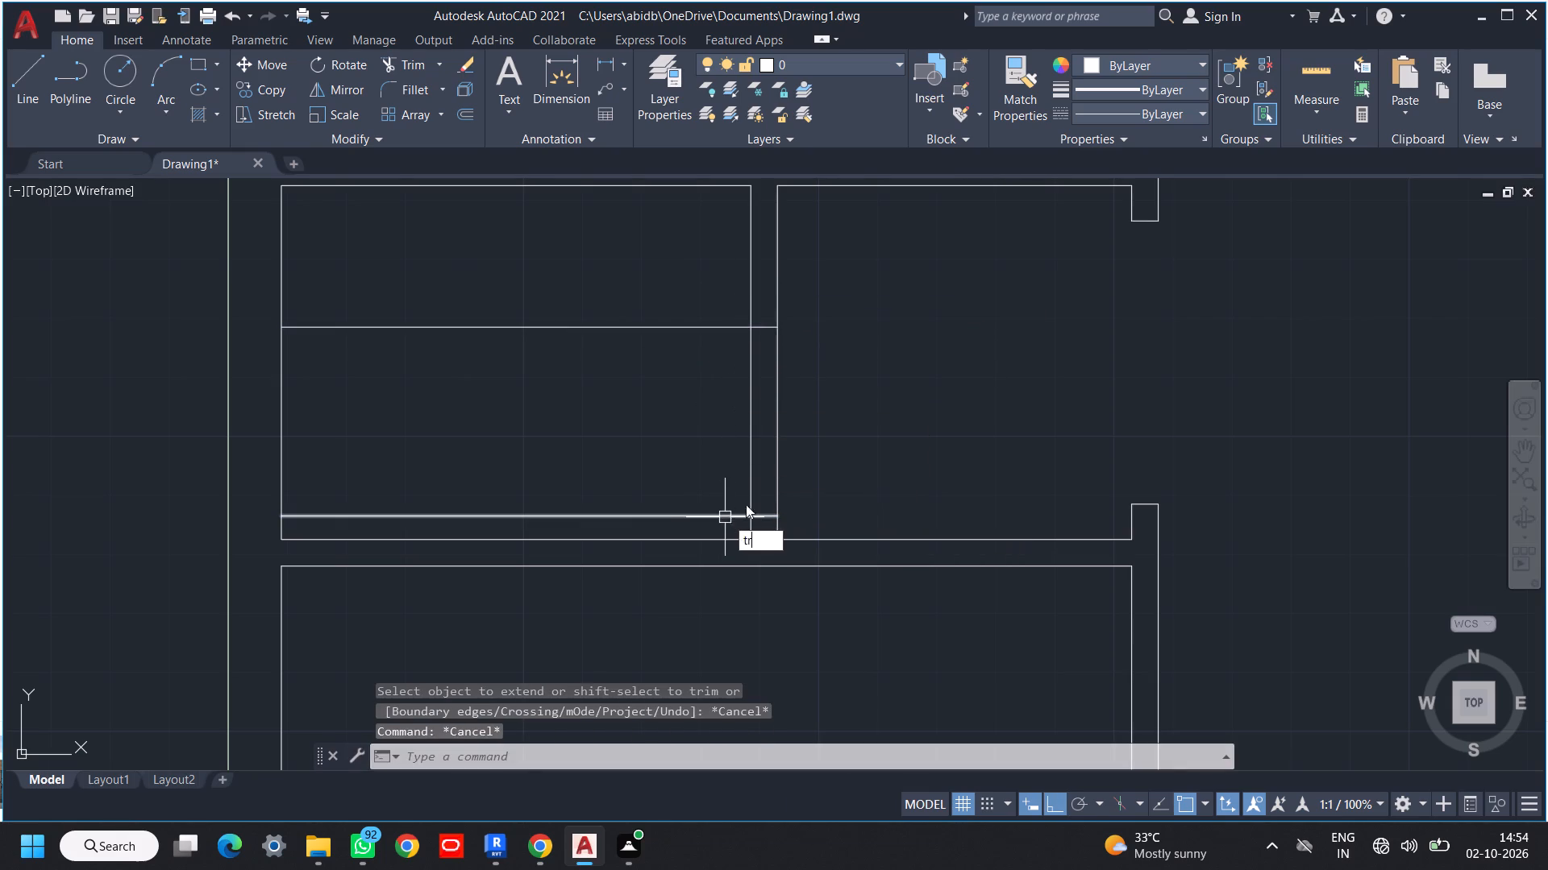
key(space)
key(space)
click(870, 454)
click(697, 409)
click(716, 251)
click(690, 527)
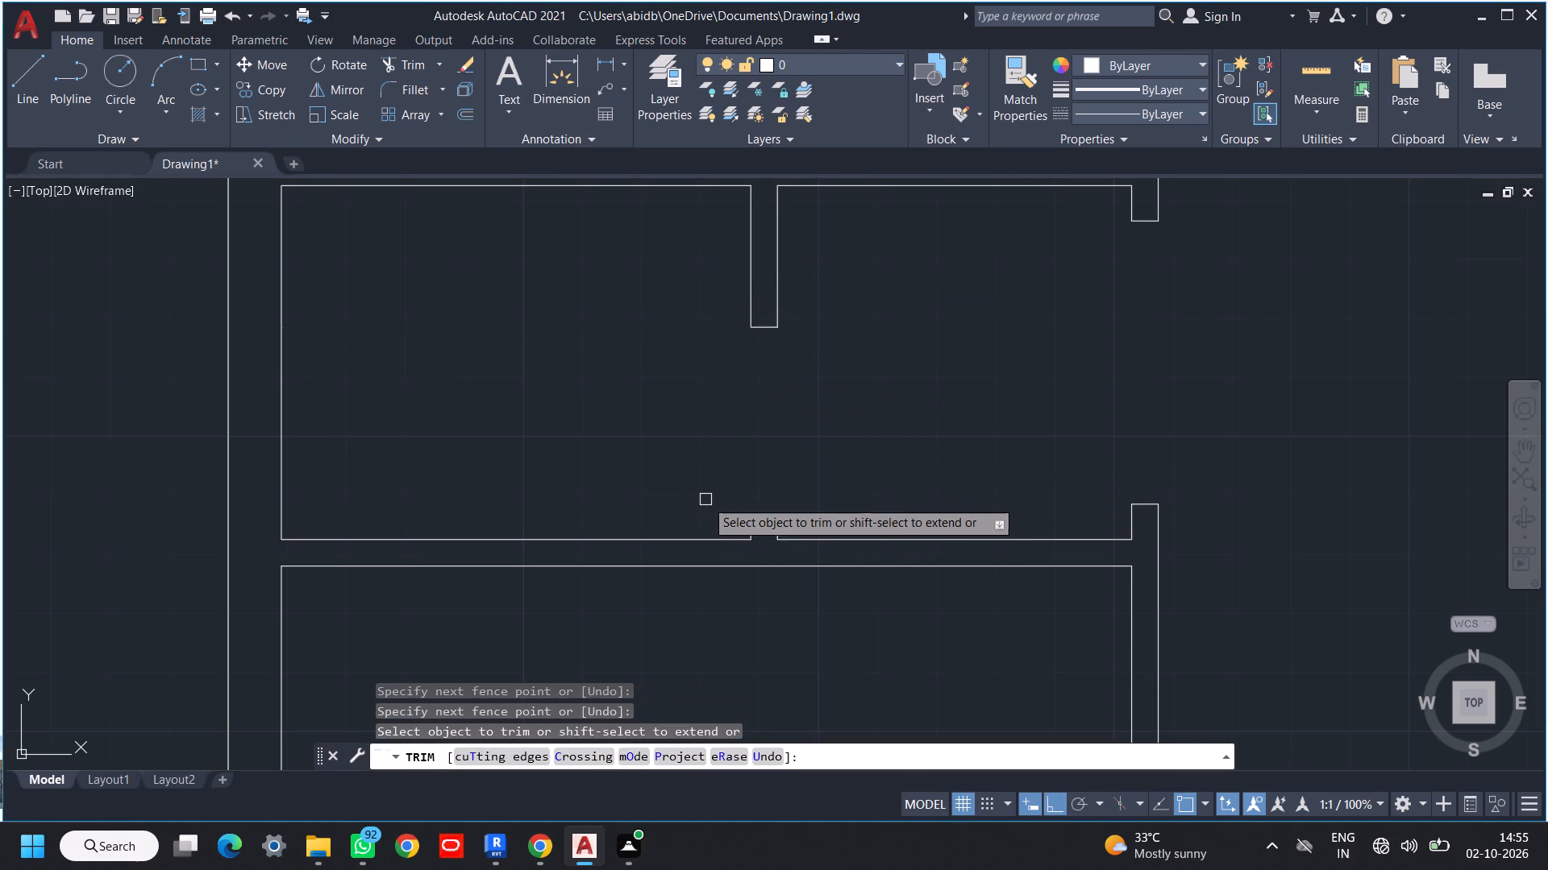
middle_drag(717, 483, 759, 431)
key(Escape)
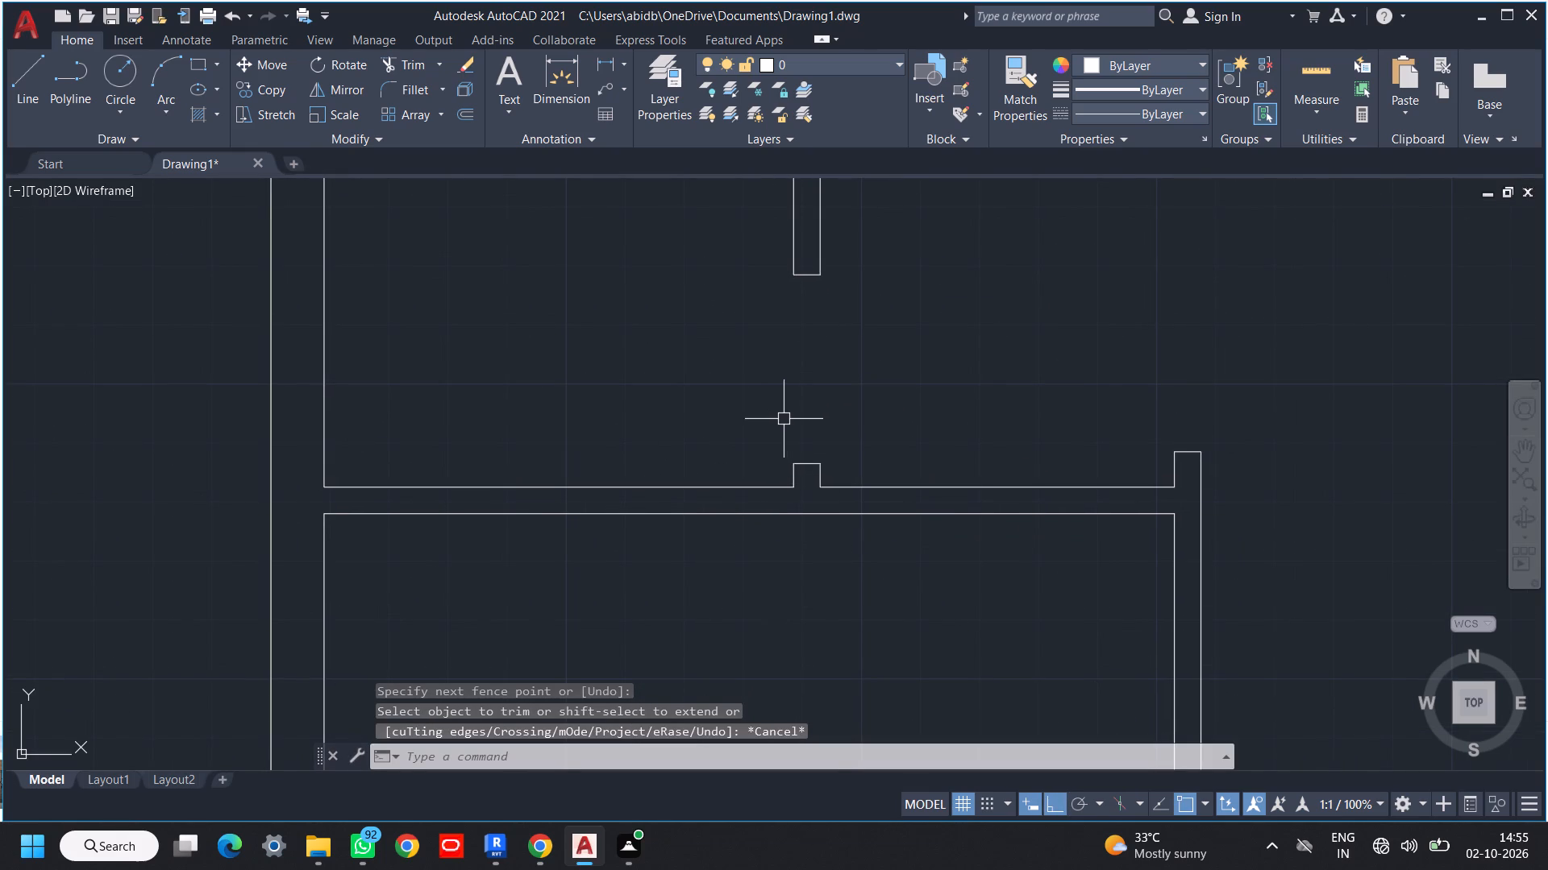
Offset the inner line of the lower room's right wall 4" to the left, and offset that line another 3'3" left.
middle_drag(888, 396, 777, 417)
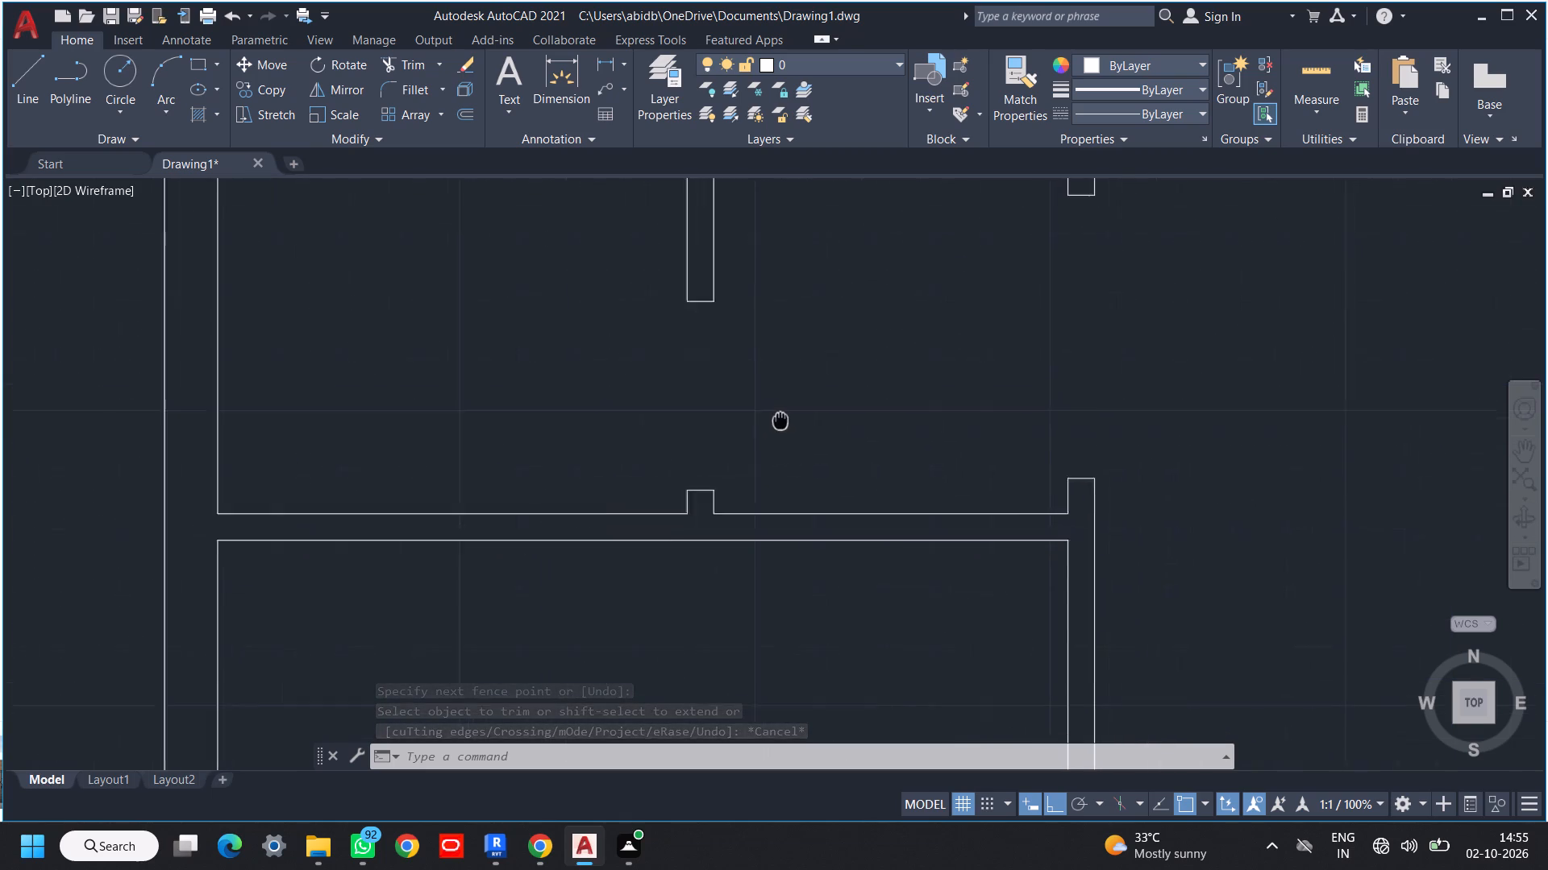
middle_drag(777, 417, 768, 412)
scroll(762, 412, down, 2)
middle_drag(768, 412, 787, 384)
text(o)
key(space)
key(space)
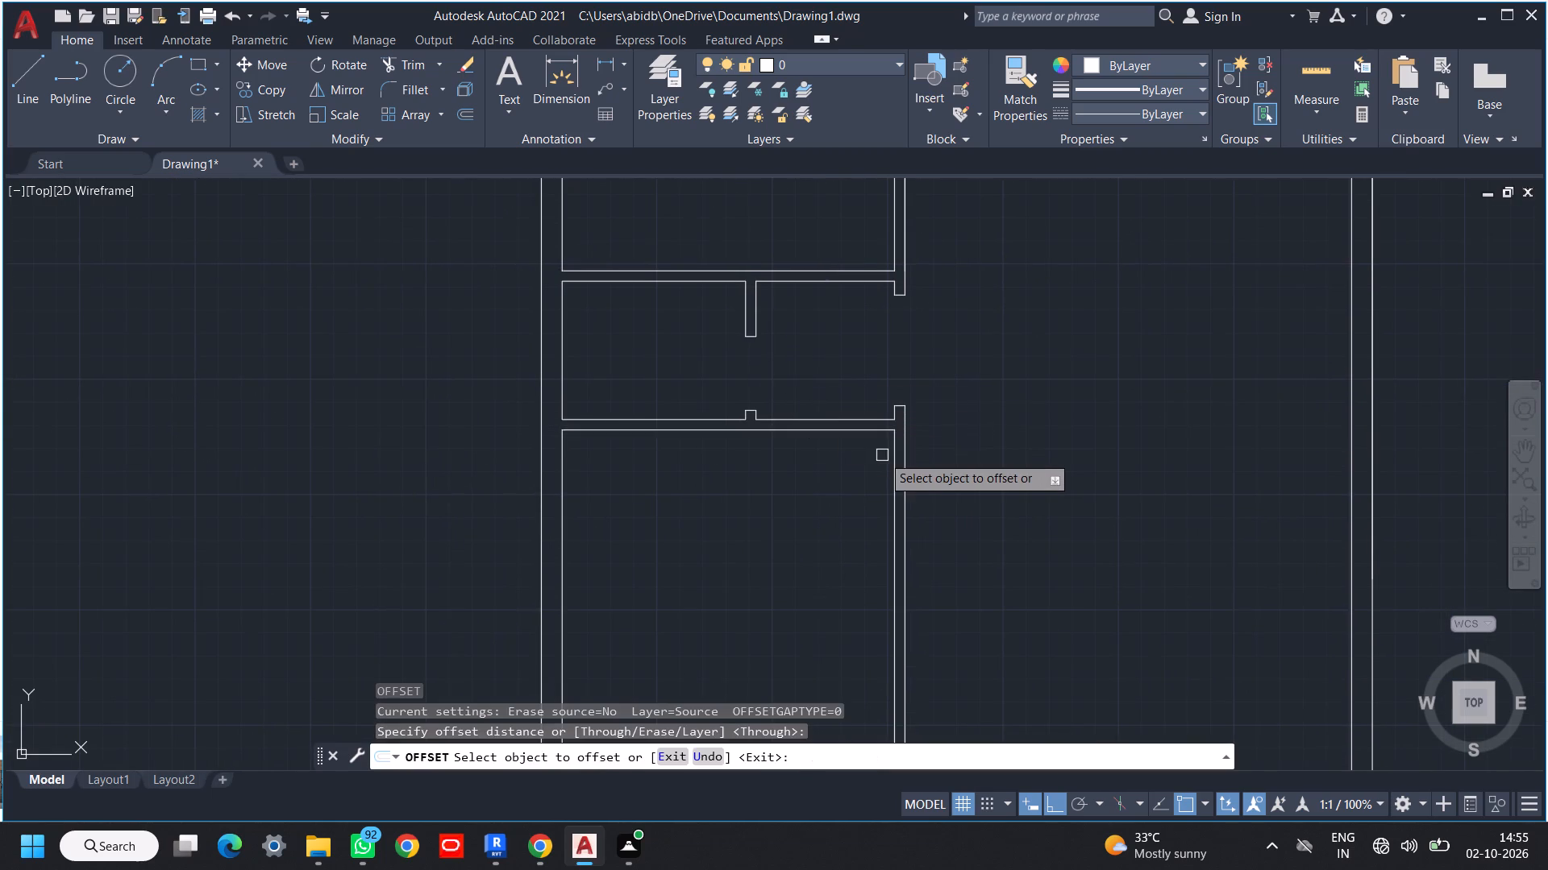
scroll(882, 455, up, 2)
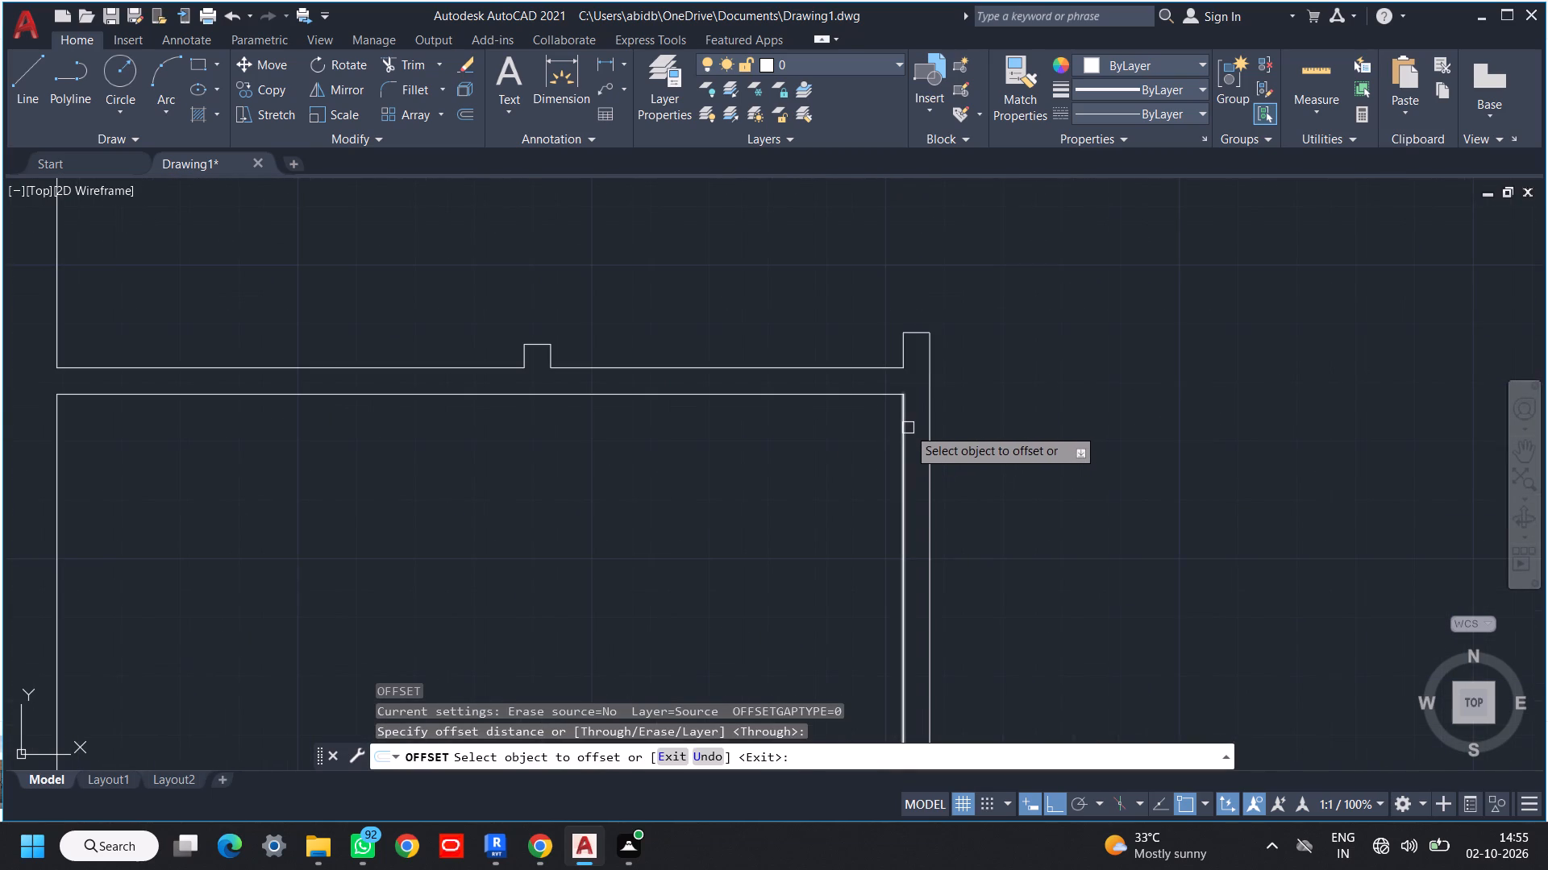
click(908, 428)
text(4")
key(Return)
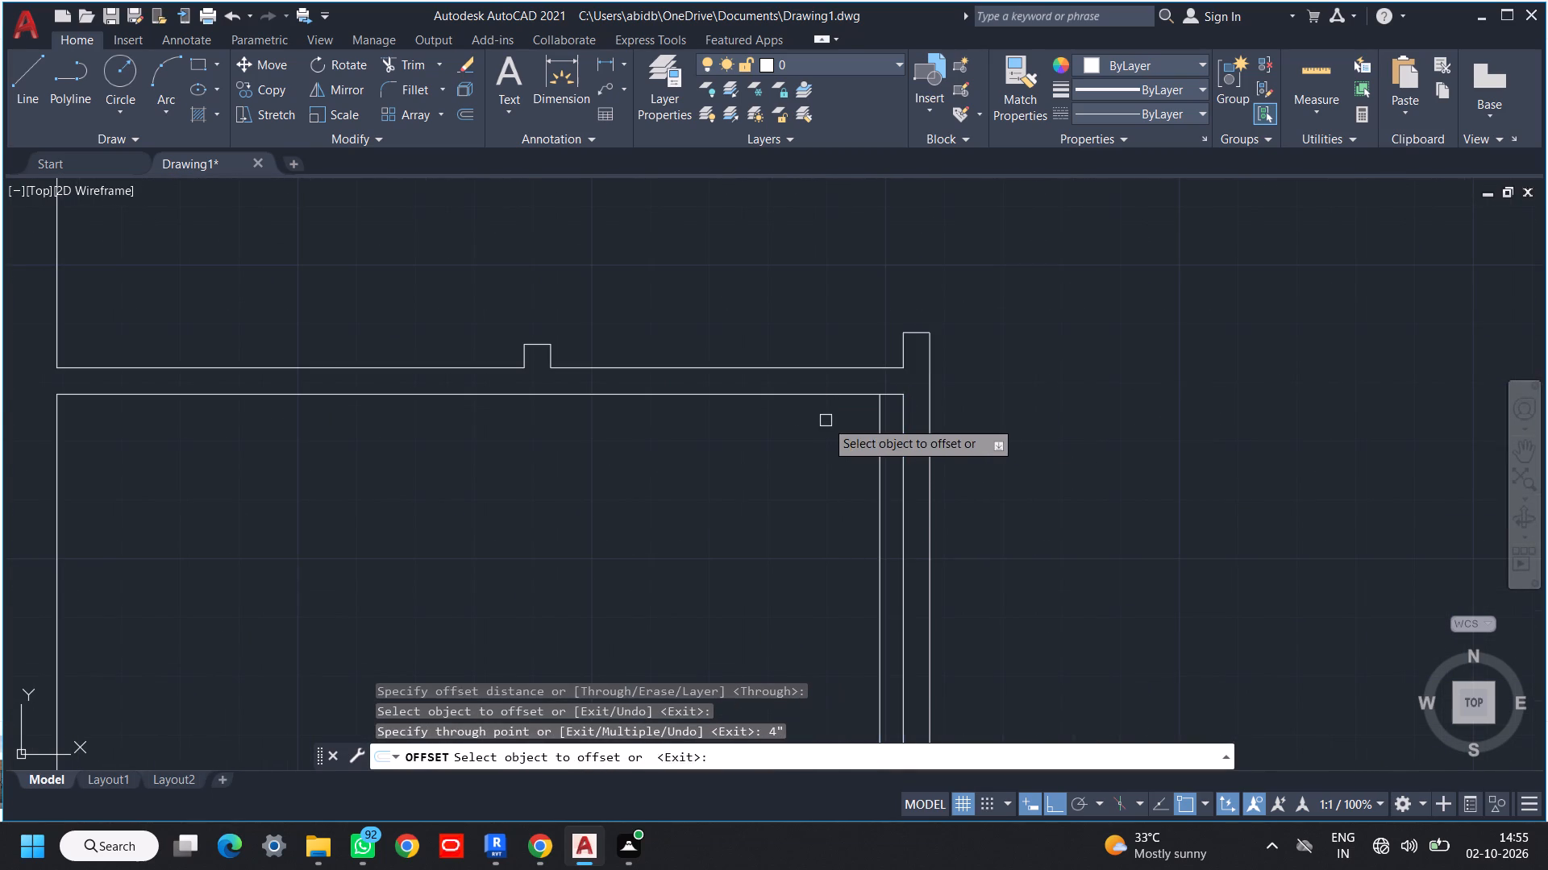
click(879, 416)
key(3)
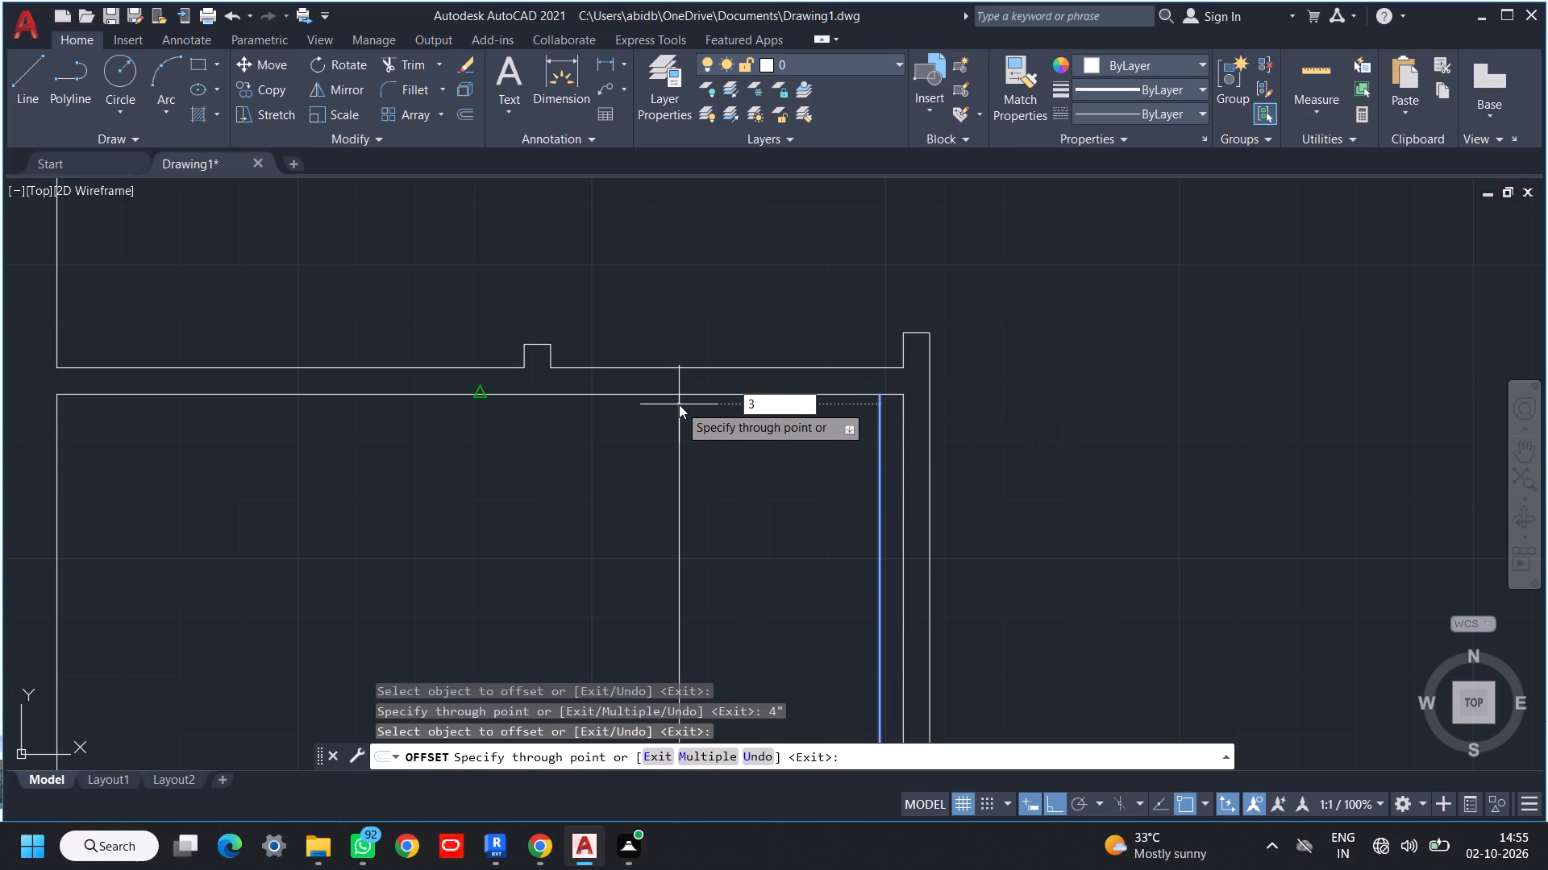
key(apostrophe)
text(3")
key(Return)
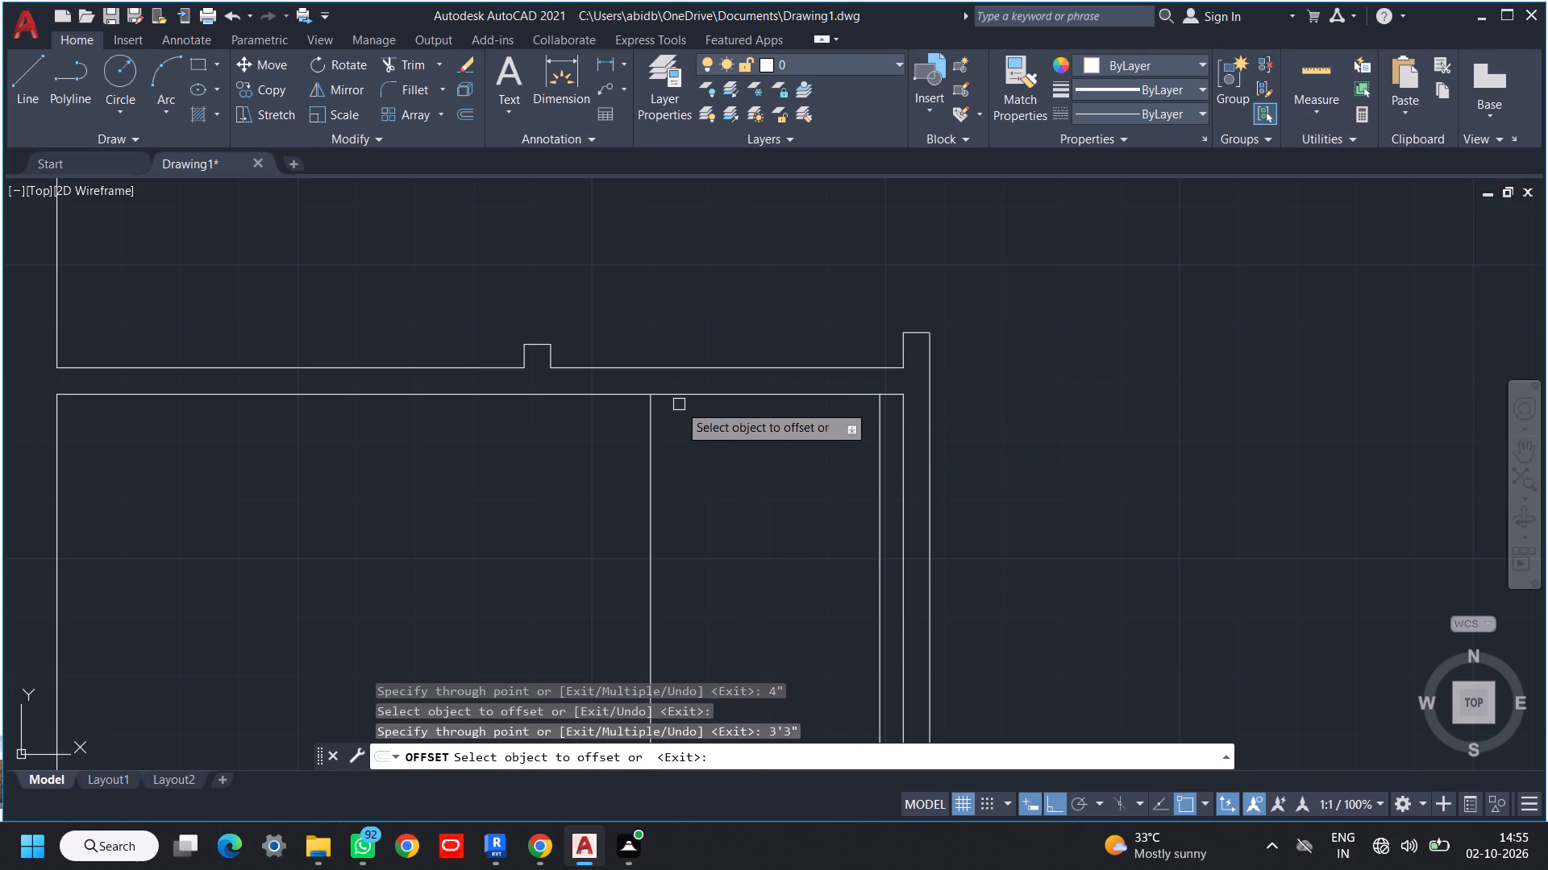
scroll(679, 404, down, 1)
middle_drag(689, 409, 725, 618)
middle_drag(843, 445, 840, 409)
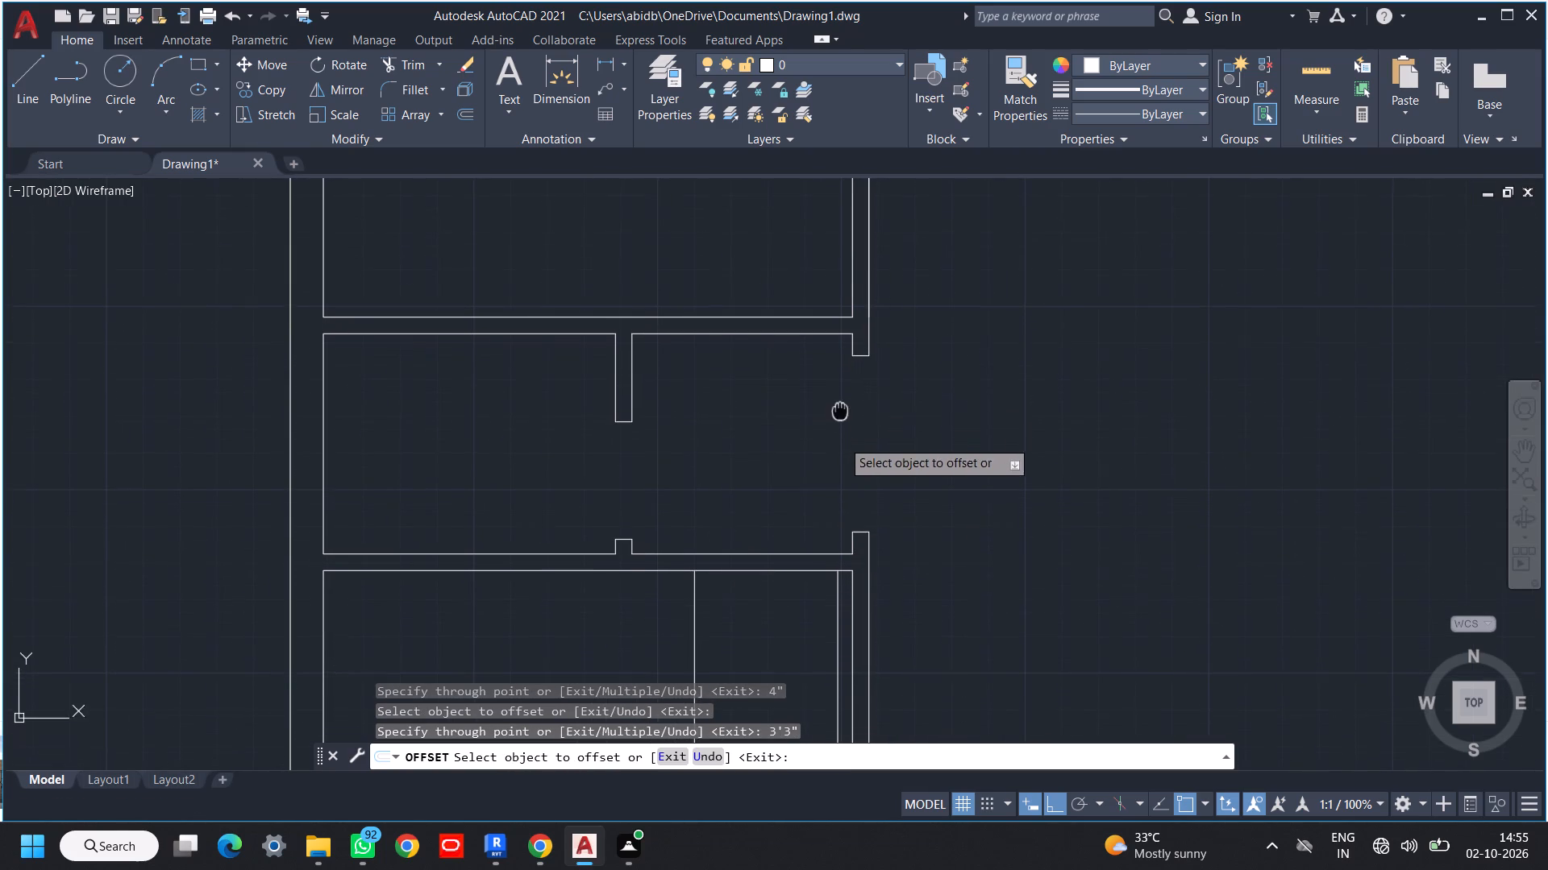
middle_drag(840, 409, 840, 408)
key(Escape)
Extend both new vertical lines up through the wall between the middle and lower rooms to its upper face.
middle_drag(824, 474, 825, 375)
key(e)
key(x)
key(space)
key(space)
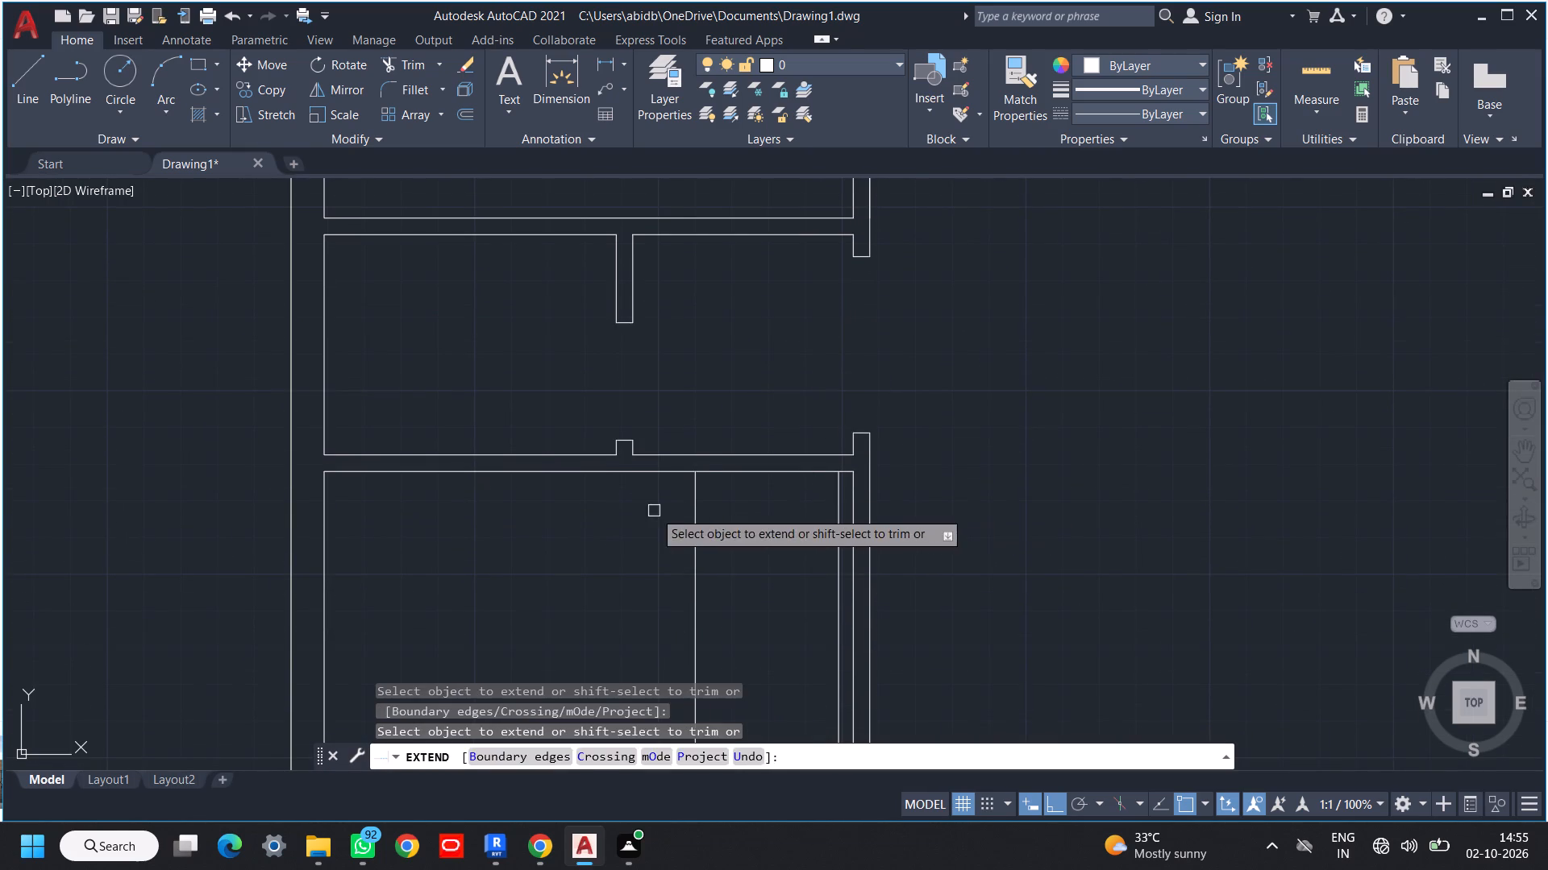
click(654, 511)
click(844, 493)
key(Escape)
key(Escape)
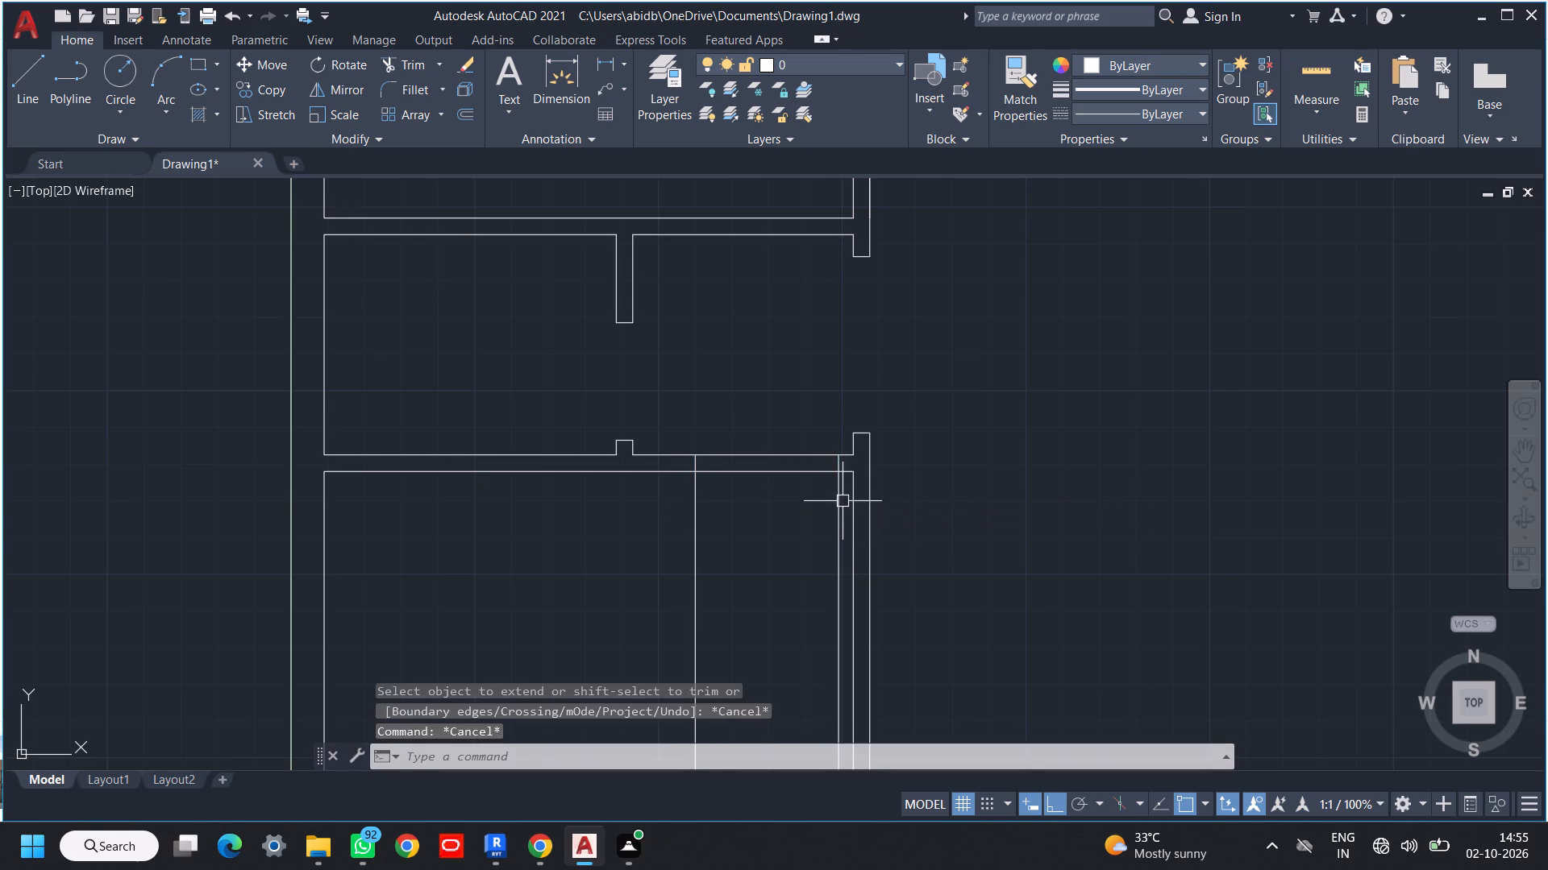
Trim the wall between the two vertical lines to form a 3'3" opening, and remove the leftover lines in the lower room.
text(tr)
key(space)
key(space)
click(773, 374)
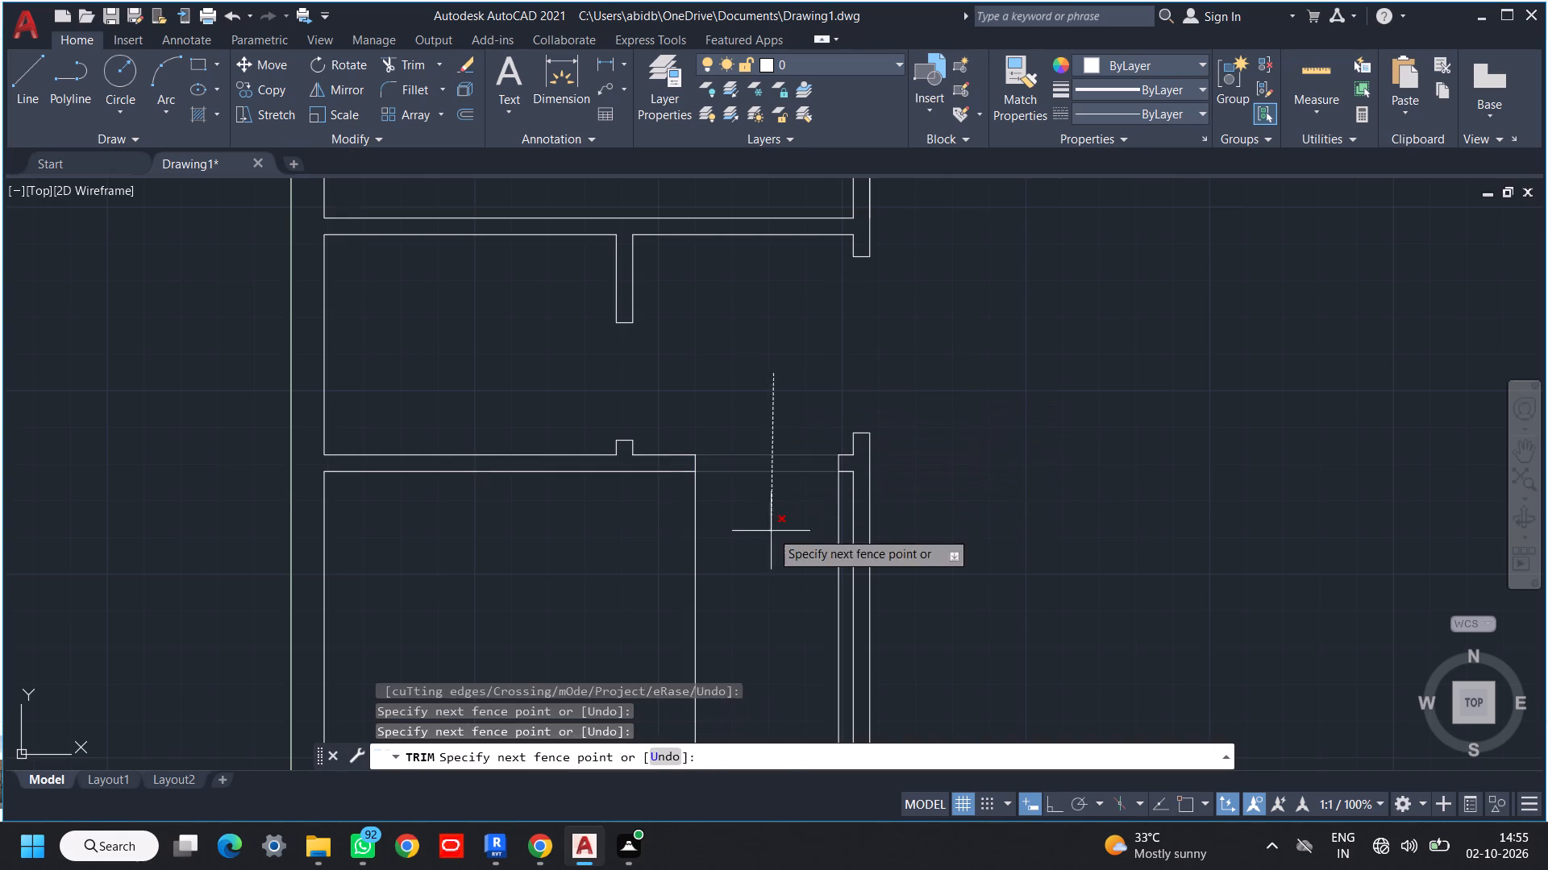
click(771, 531)
click(646, 532)
click(846, 503)
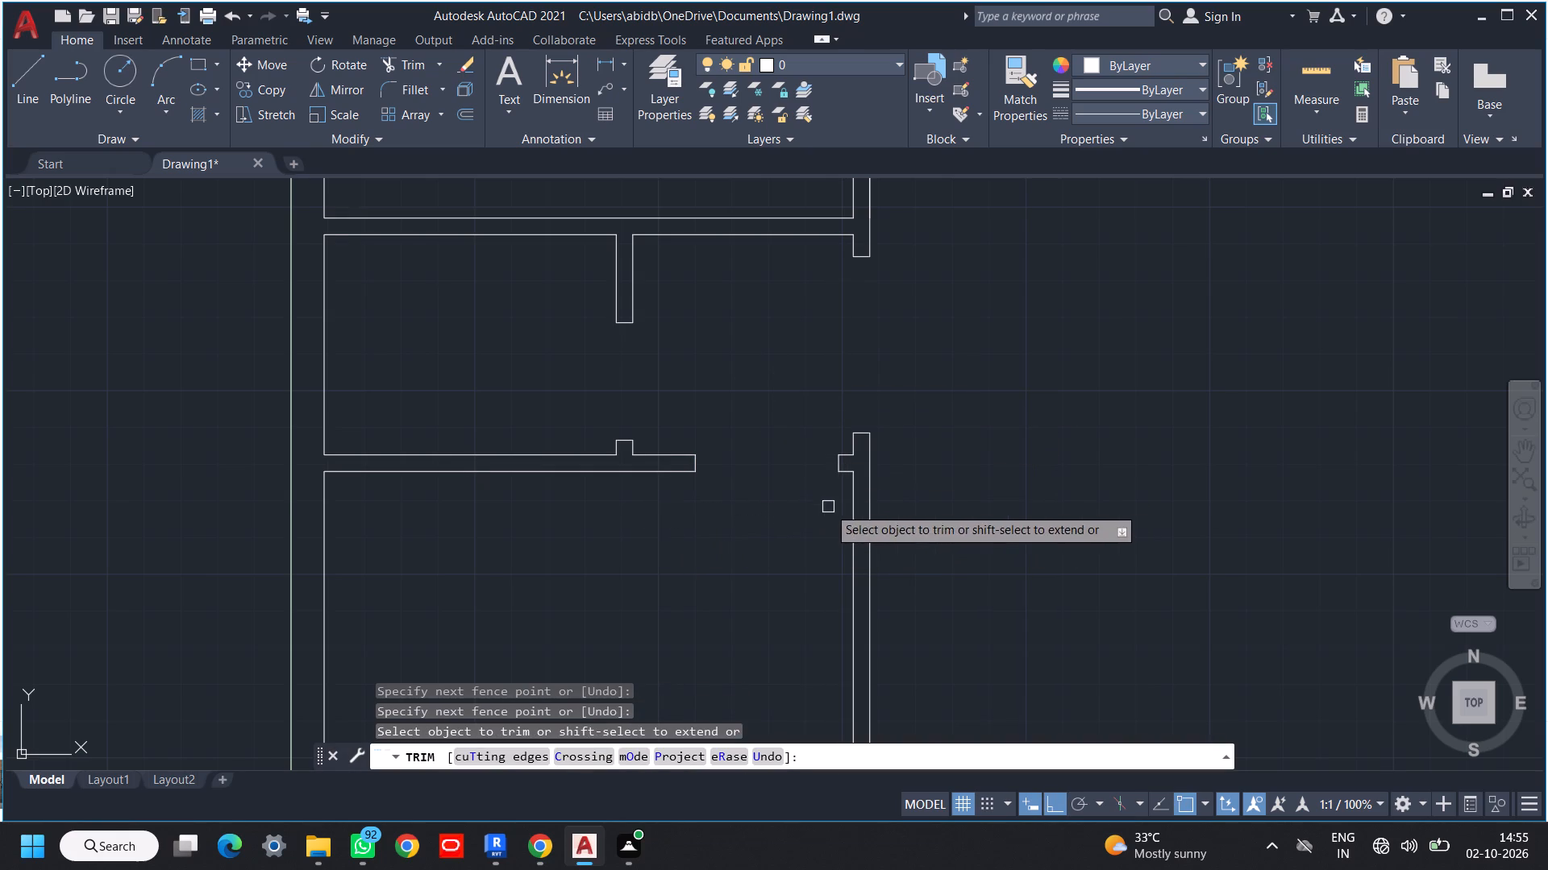
middle_drag(826, 509, 797, 534)
key(Escape)
key(Escape)
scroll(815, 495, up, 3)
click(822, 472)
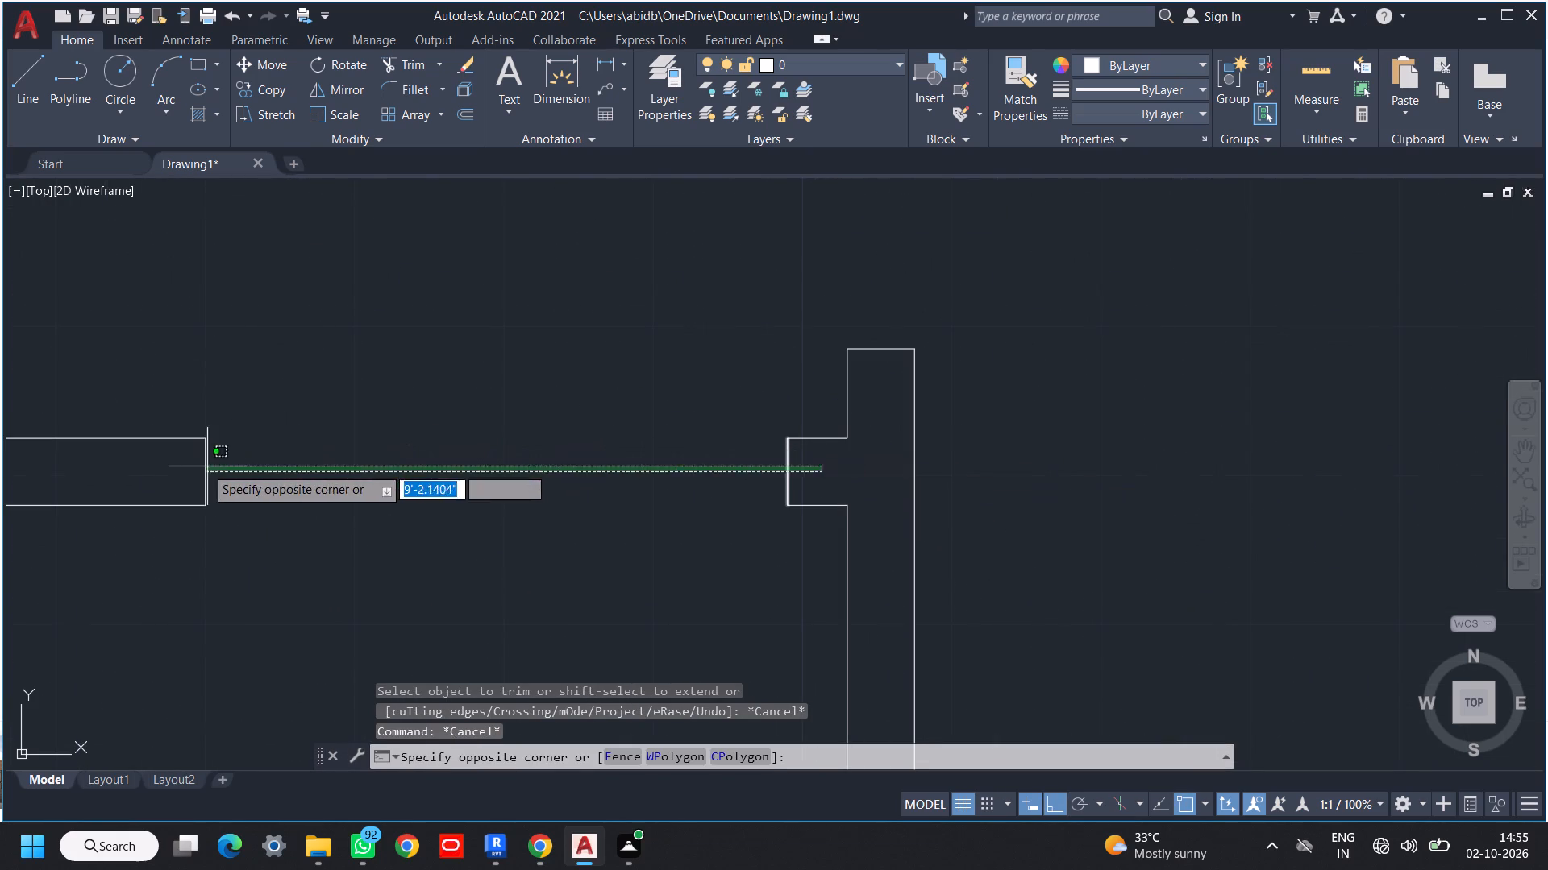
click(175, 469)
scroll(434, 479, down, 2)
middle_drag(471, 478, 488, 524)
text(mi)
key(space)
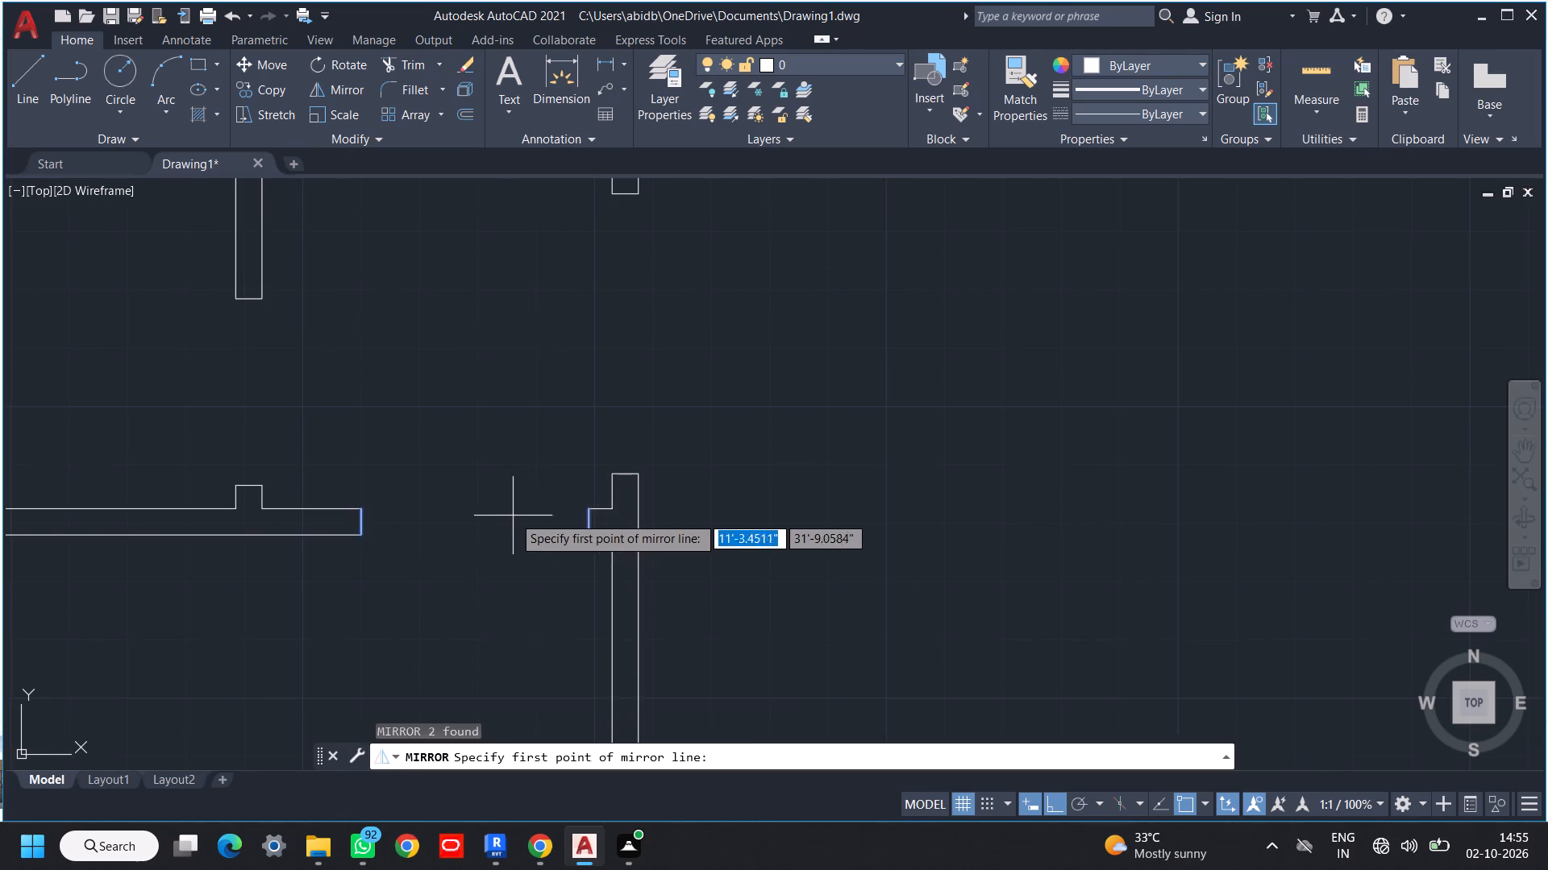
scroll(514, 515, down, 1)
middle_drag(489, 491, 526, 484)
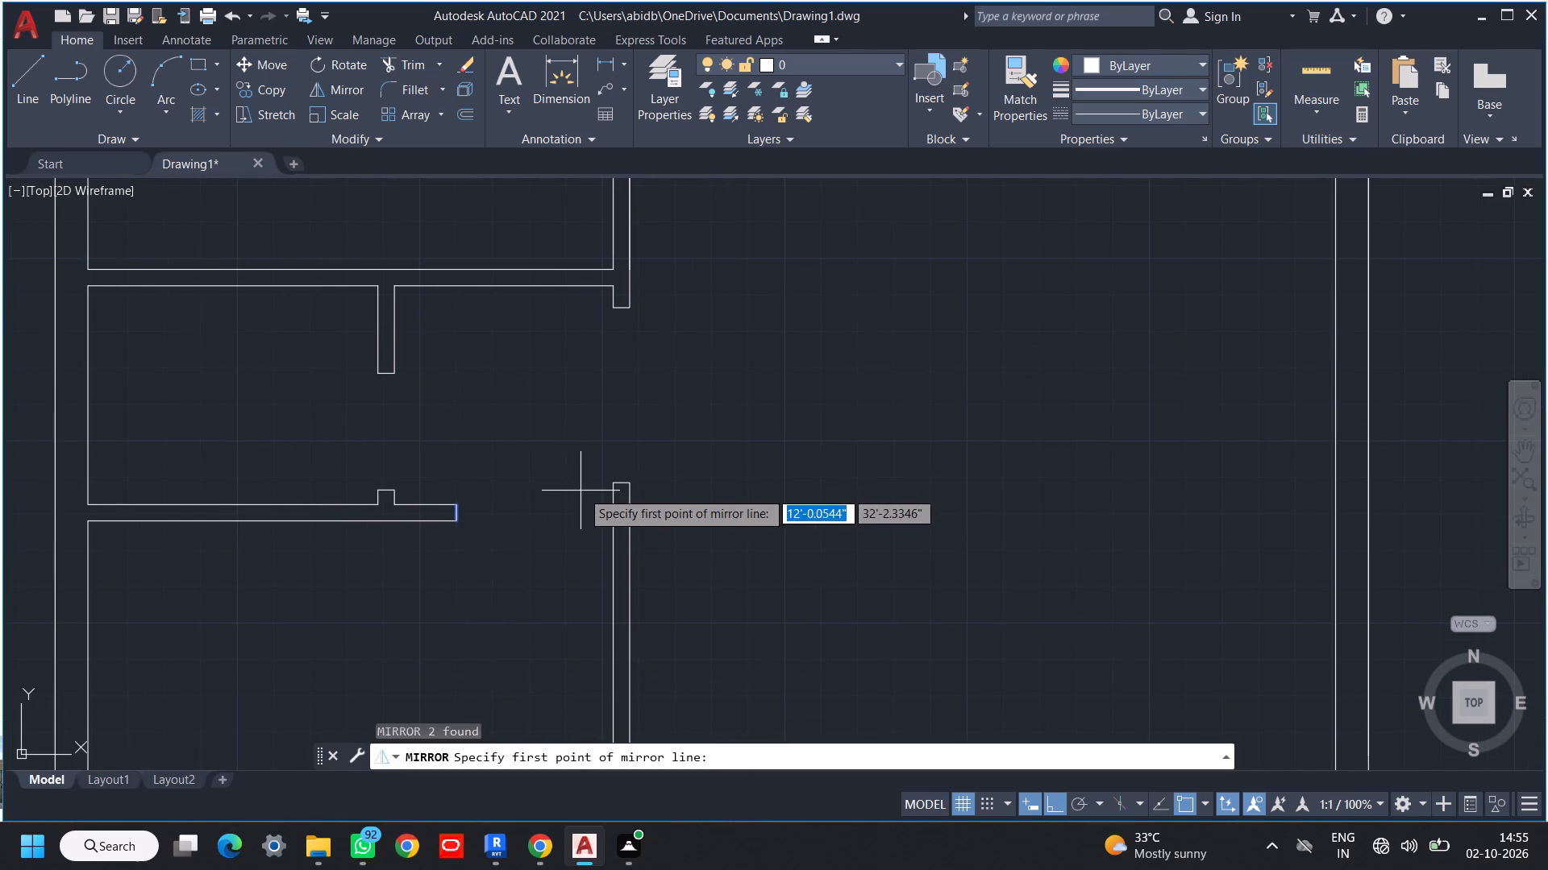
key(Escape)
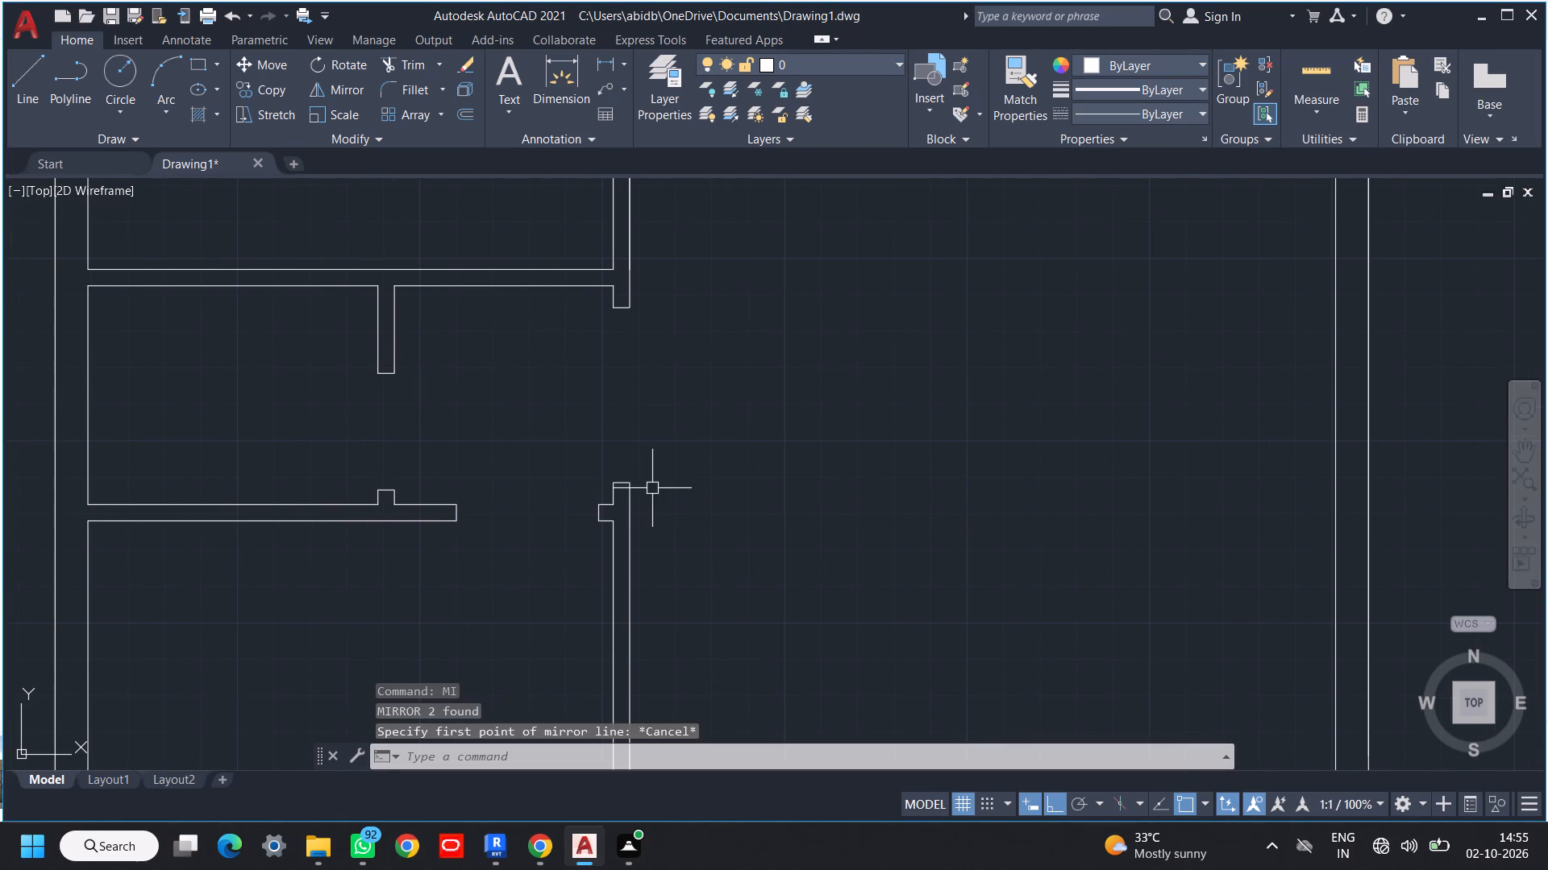
Copy the two jamb lines of the 3'3" opening straight up onto the wall between the upper and middle rooms.
middle_drag(631, 408, 653, 425)
scroll(622, 520, up, 3)
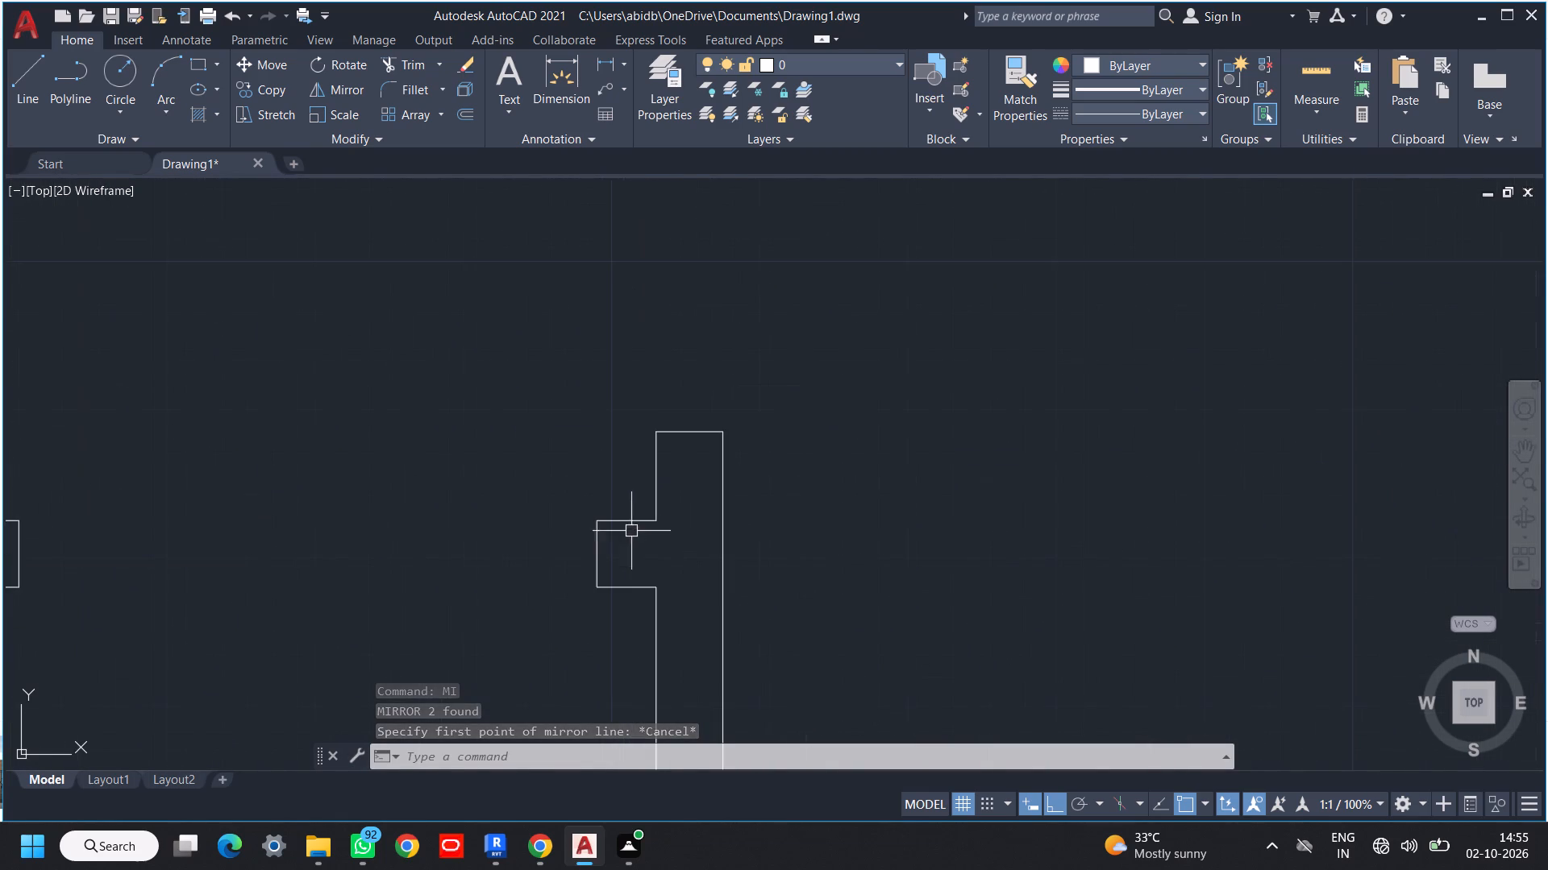
click(640, 545)
middle_drag(518, 546, 826, 499)
click(278, 507)
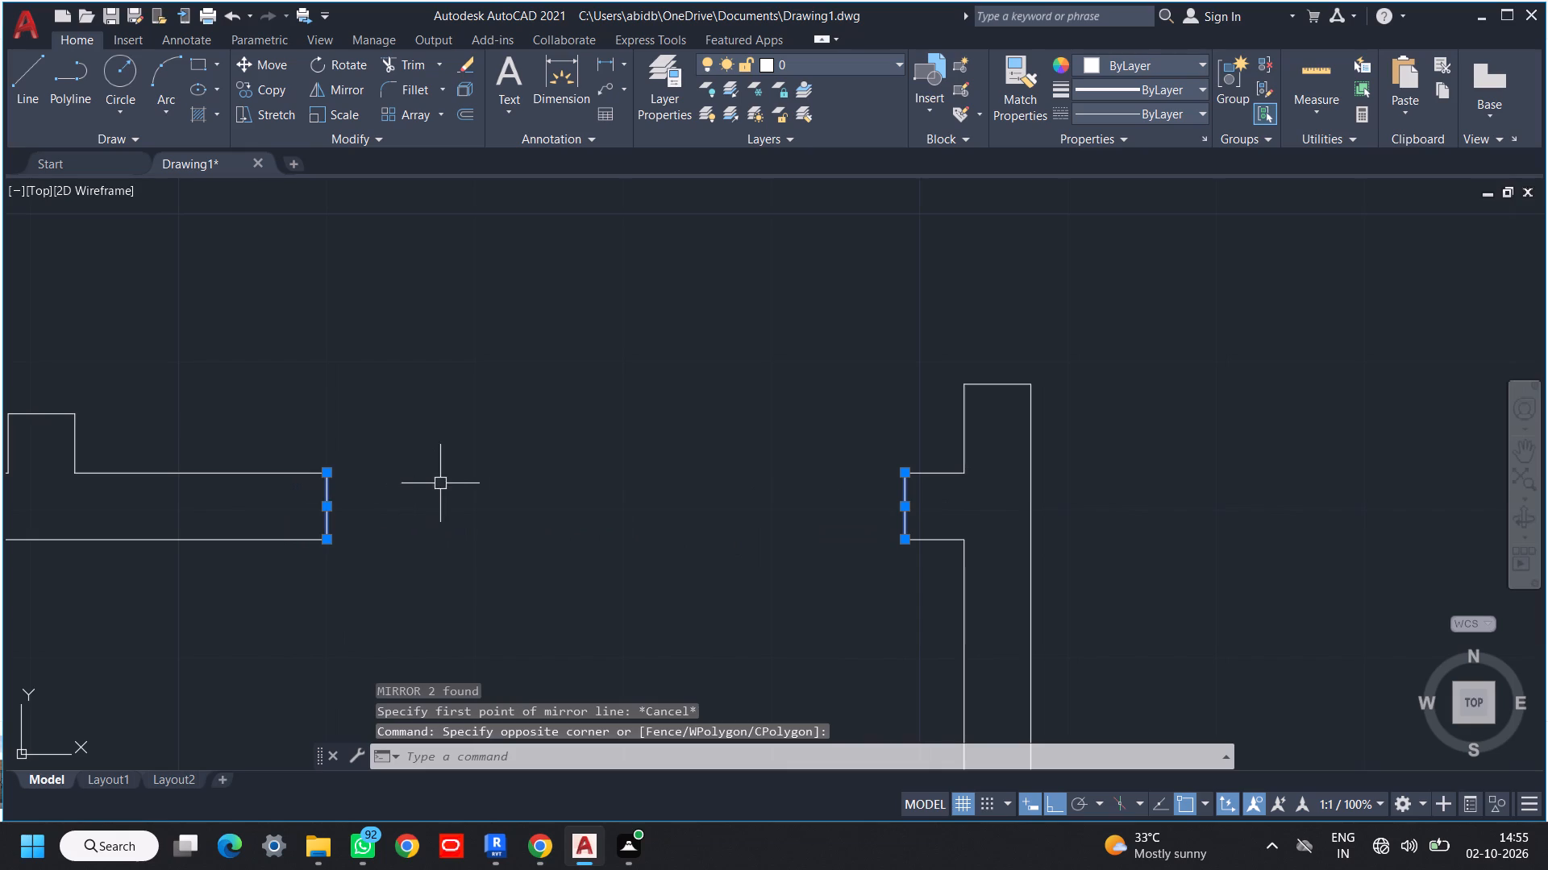
key(c)
key(o)
key(space)
click(967, 541)
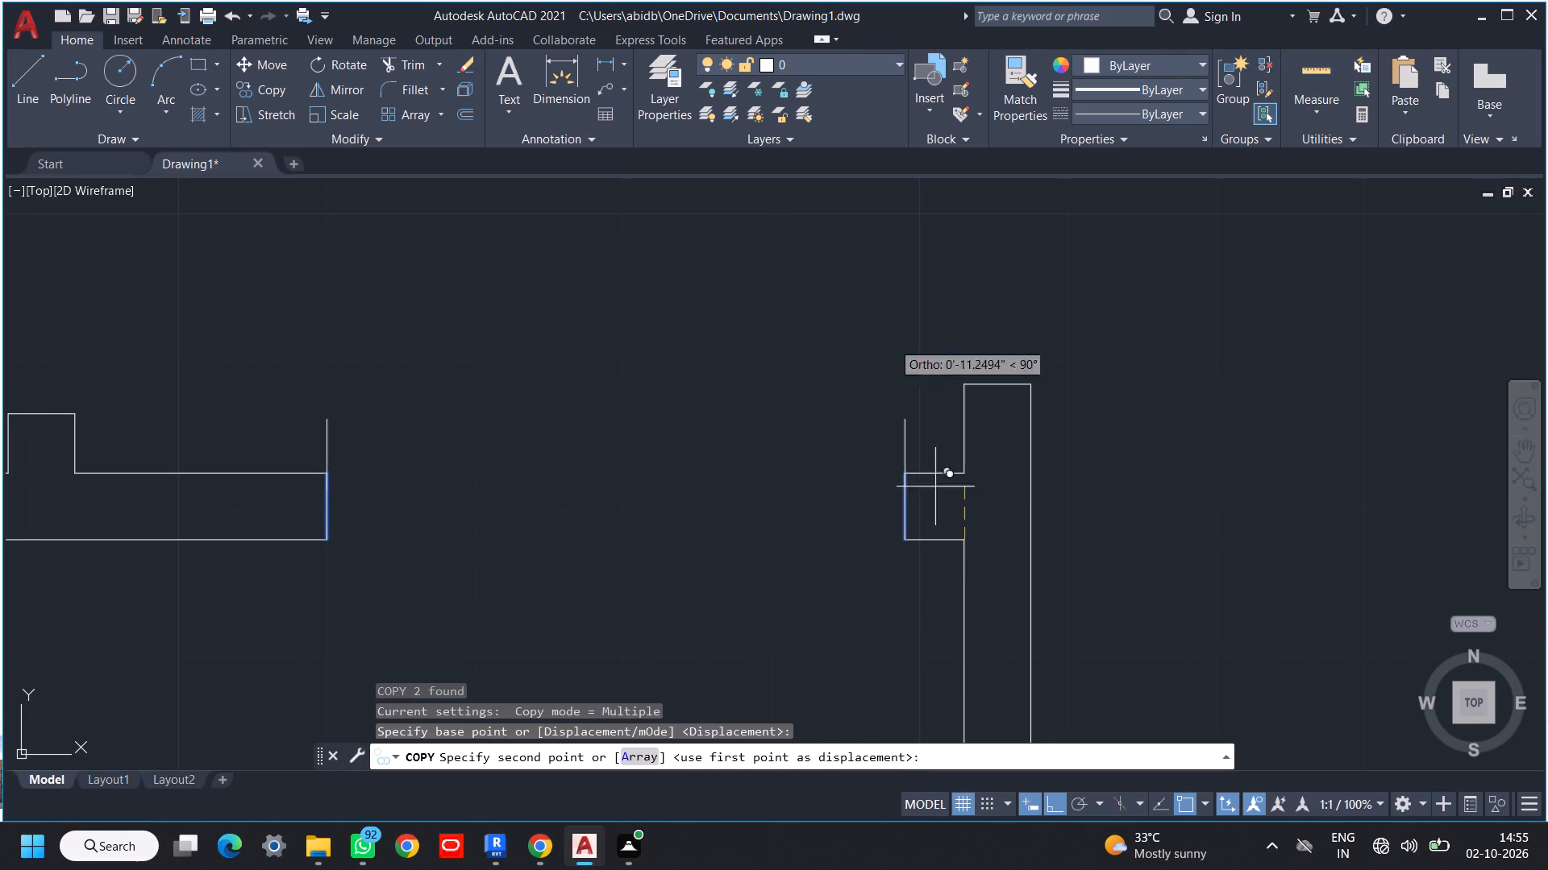
scroll(884, 267, down, 2)
middle_drag(888, 276, 913, 611)
click(941, 334)
middle_drag(970, 433, 947, 433)
key(Escape)
key(Escape)
Trim both faces of the wall between the upper and middle rooms between the copied jamb lines to form an opening.
key(t)
key(r)
key(space)
key(space)
click(797, 410)
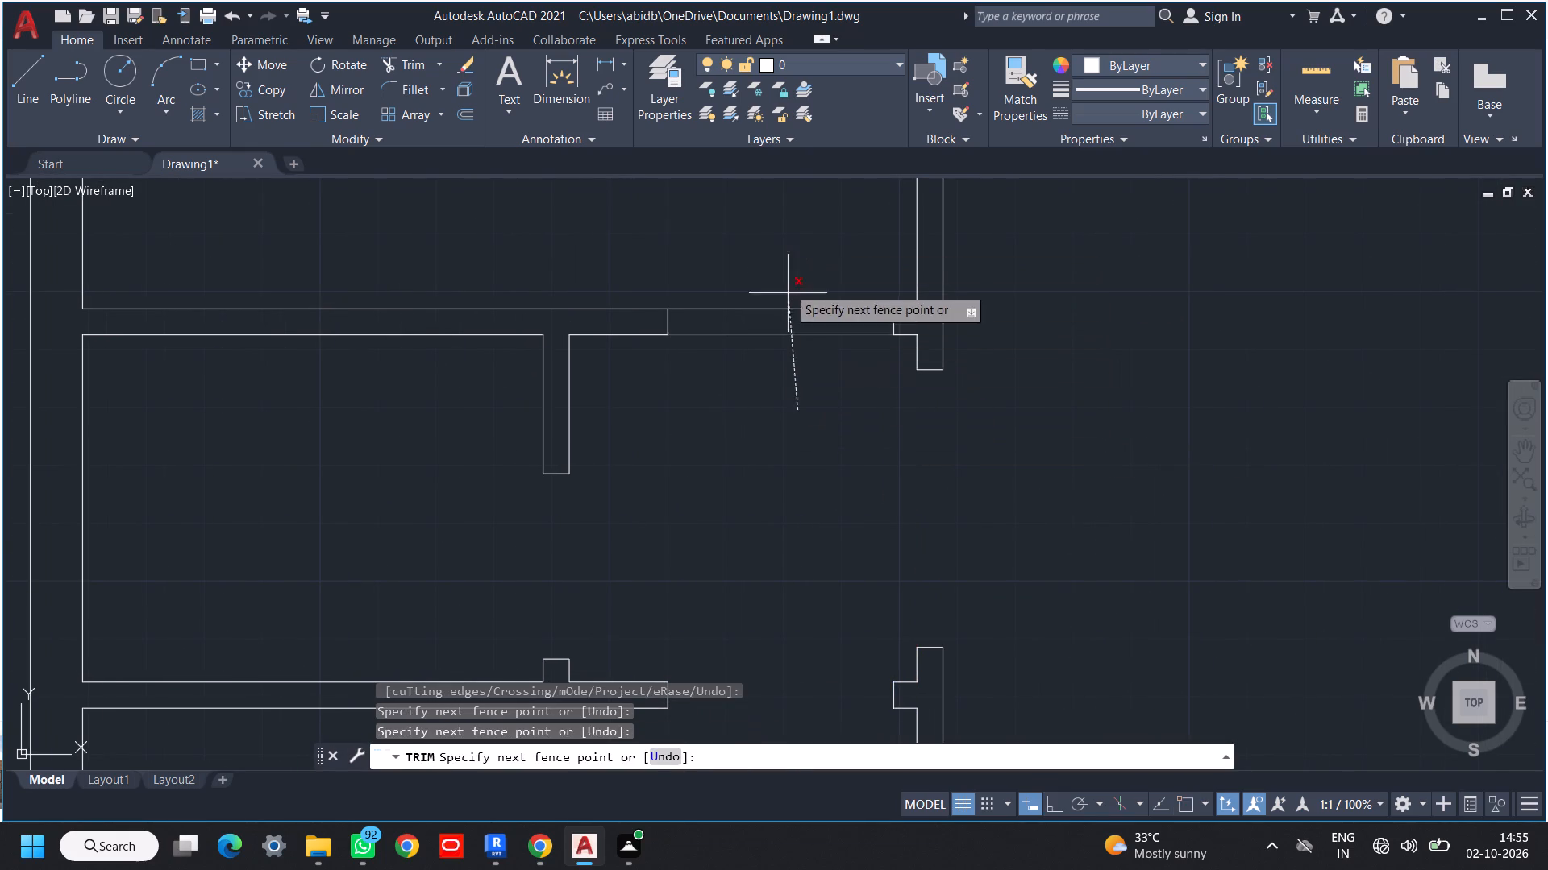
click(790, 255)
scroll(821, 377, down, 2)
middle_drag(821, 388, 821, 258)
key(Escape)
middle_drag(859, 426, 858, 446)
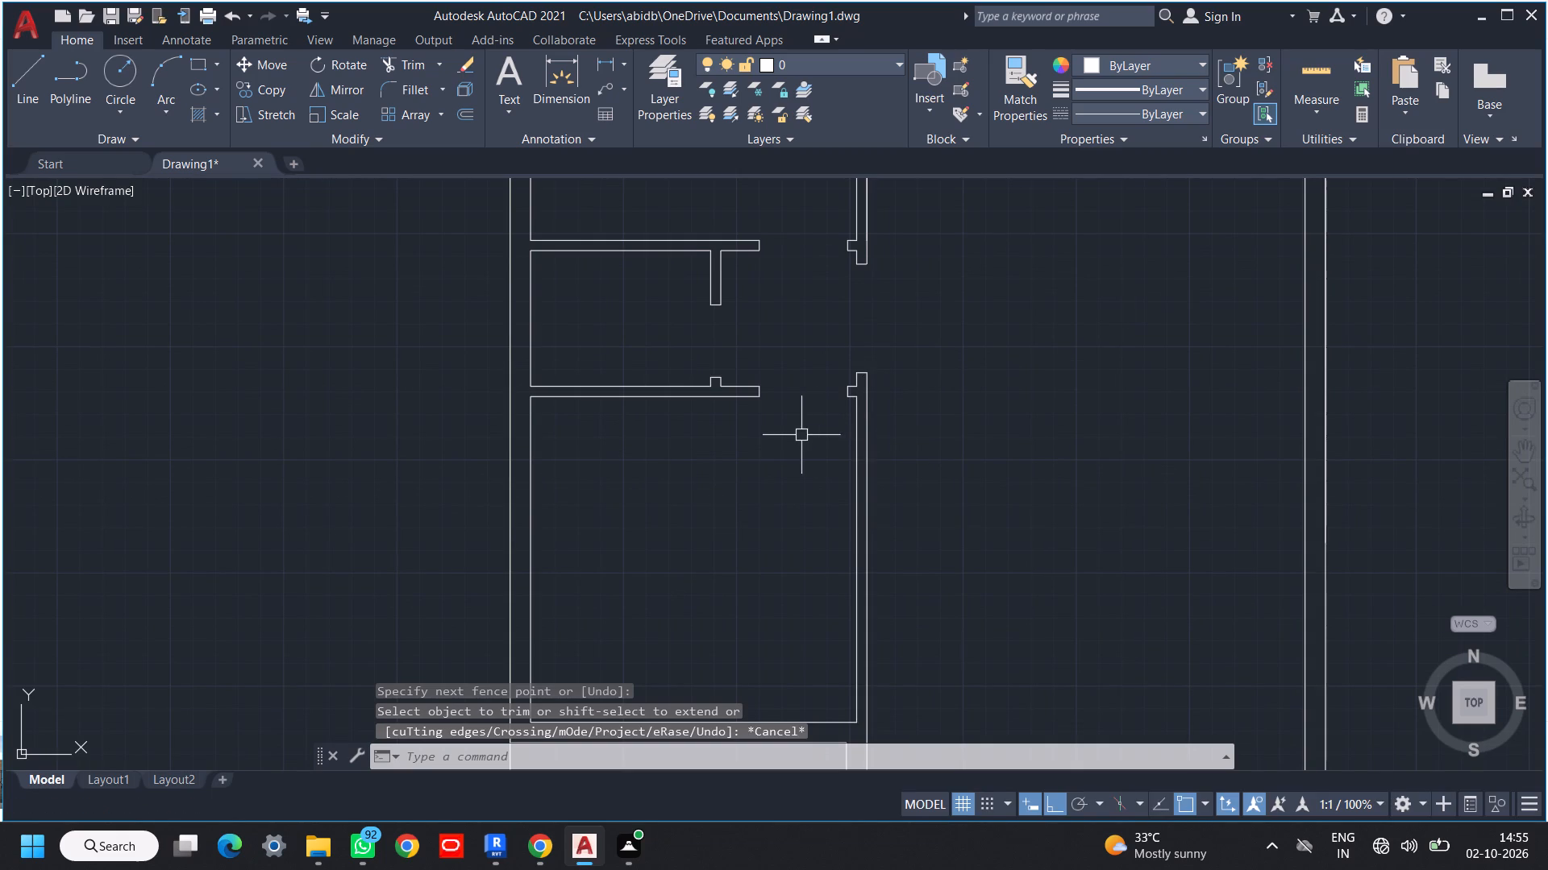
Draw a closed 3'3" by 1" door leaf with lines, hanging down from the upper corner of the lower opening's right jamb.
middle_drag(801, 435, 813, 449)
text(l)
key(space)
scroll(868, 432, up, 2)
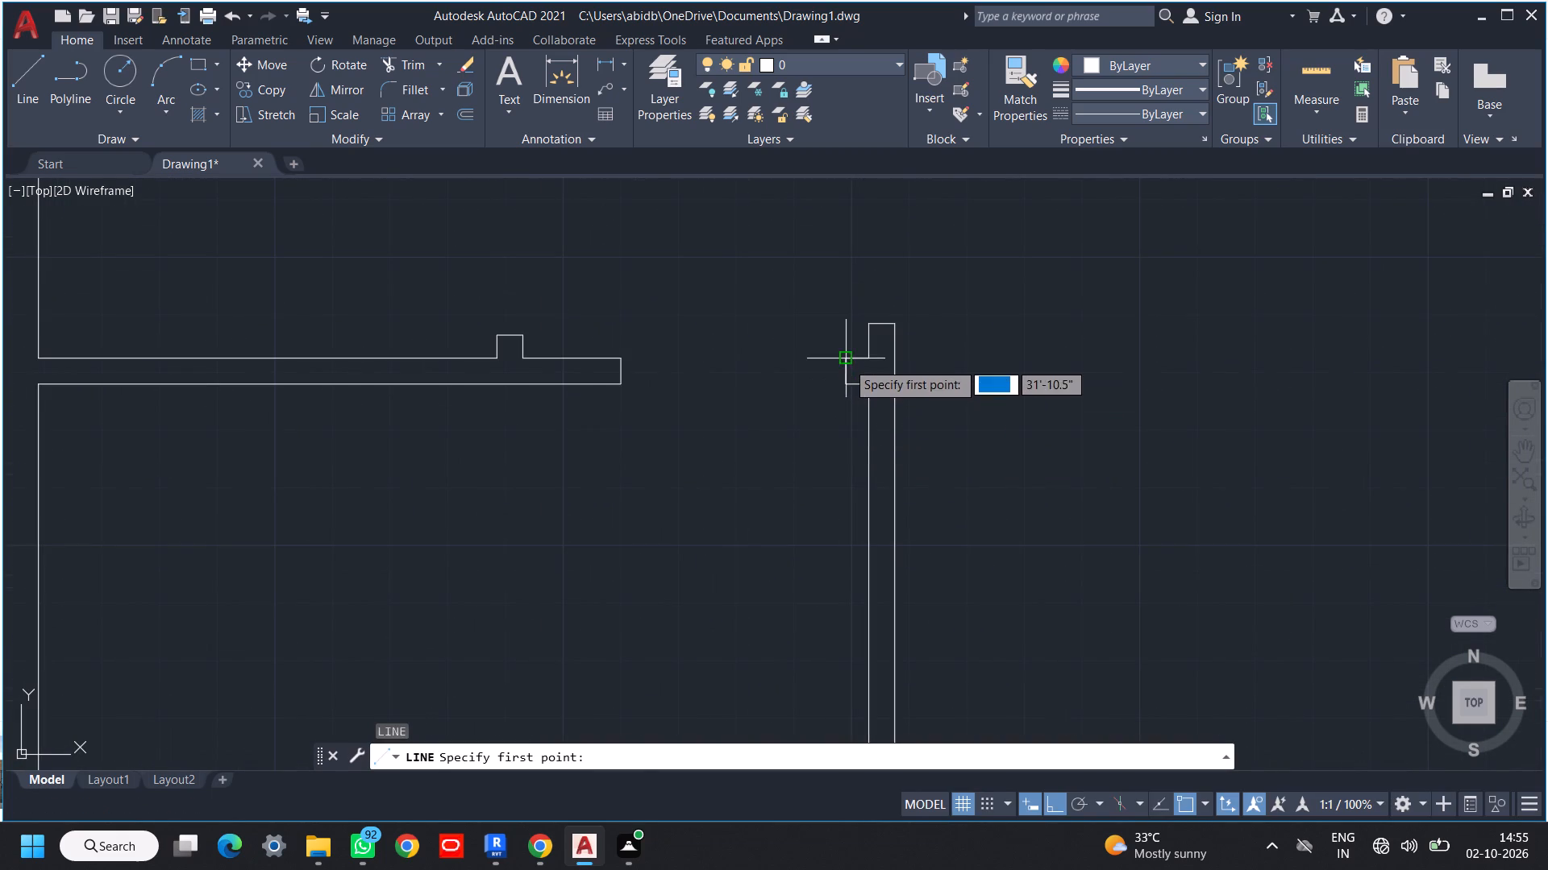
click(847, 359)
key(3)
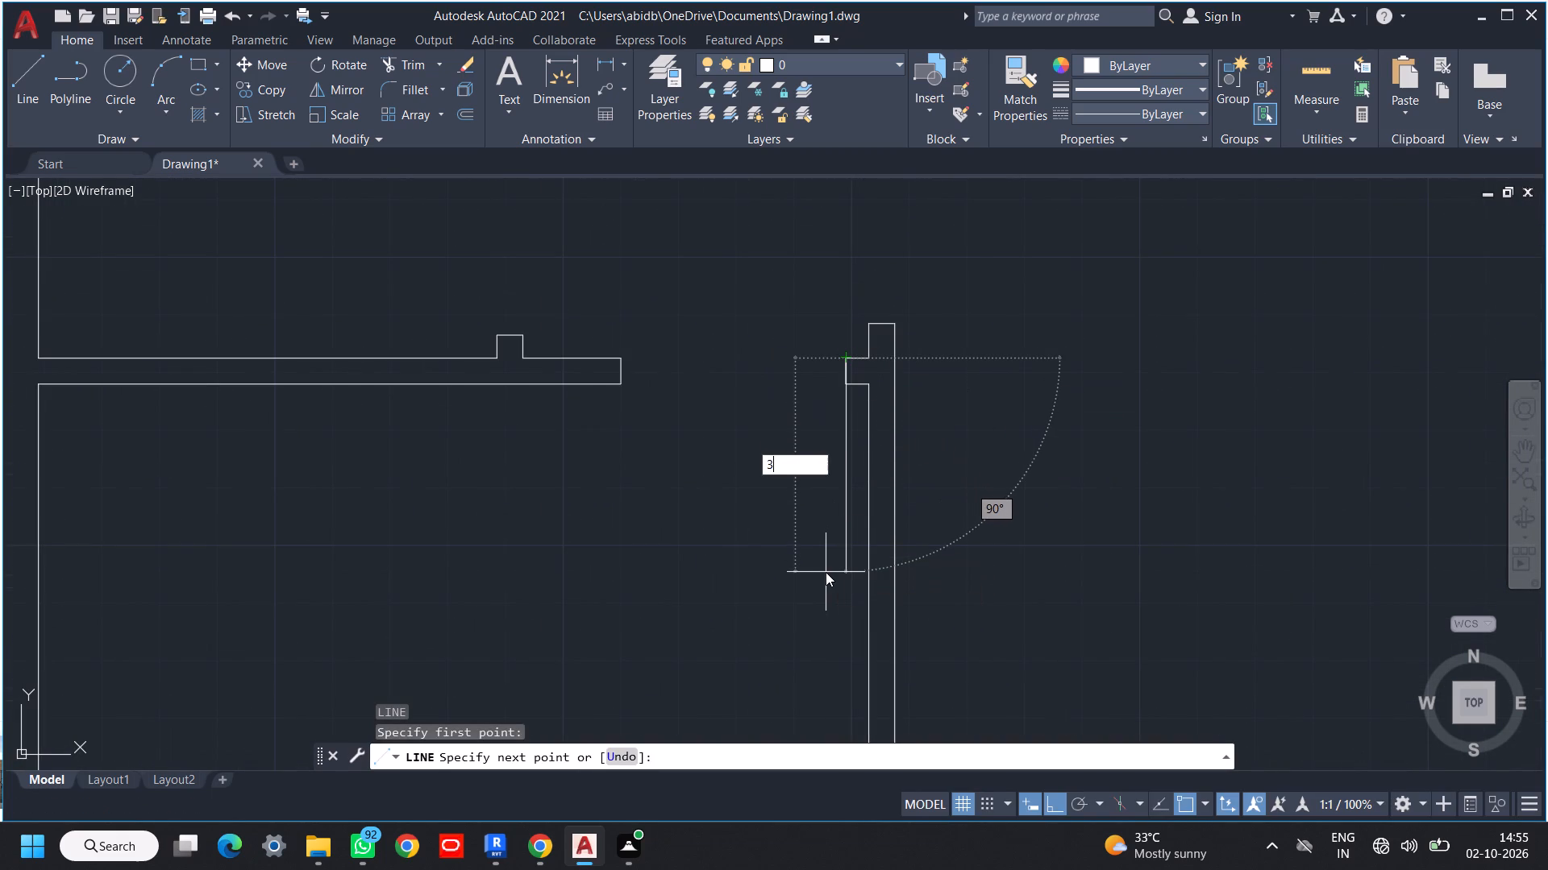
key(apostrophe)
text(3")
key(Return)
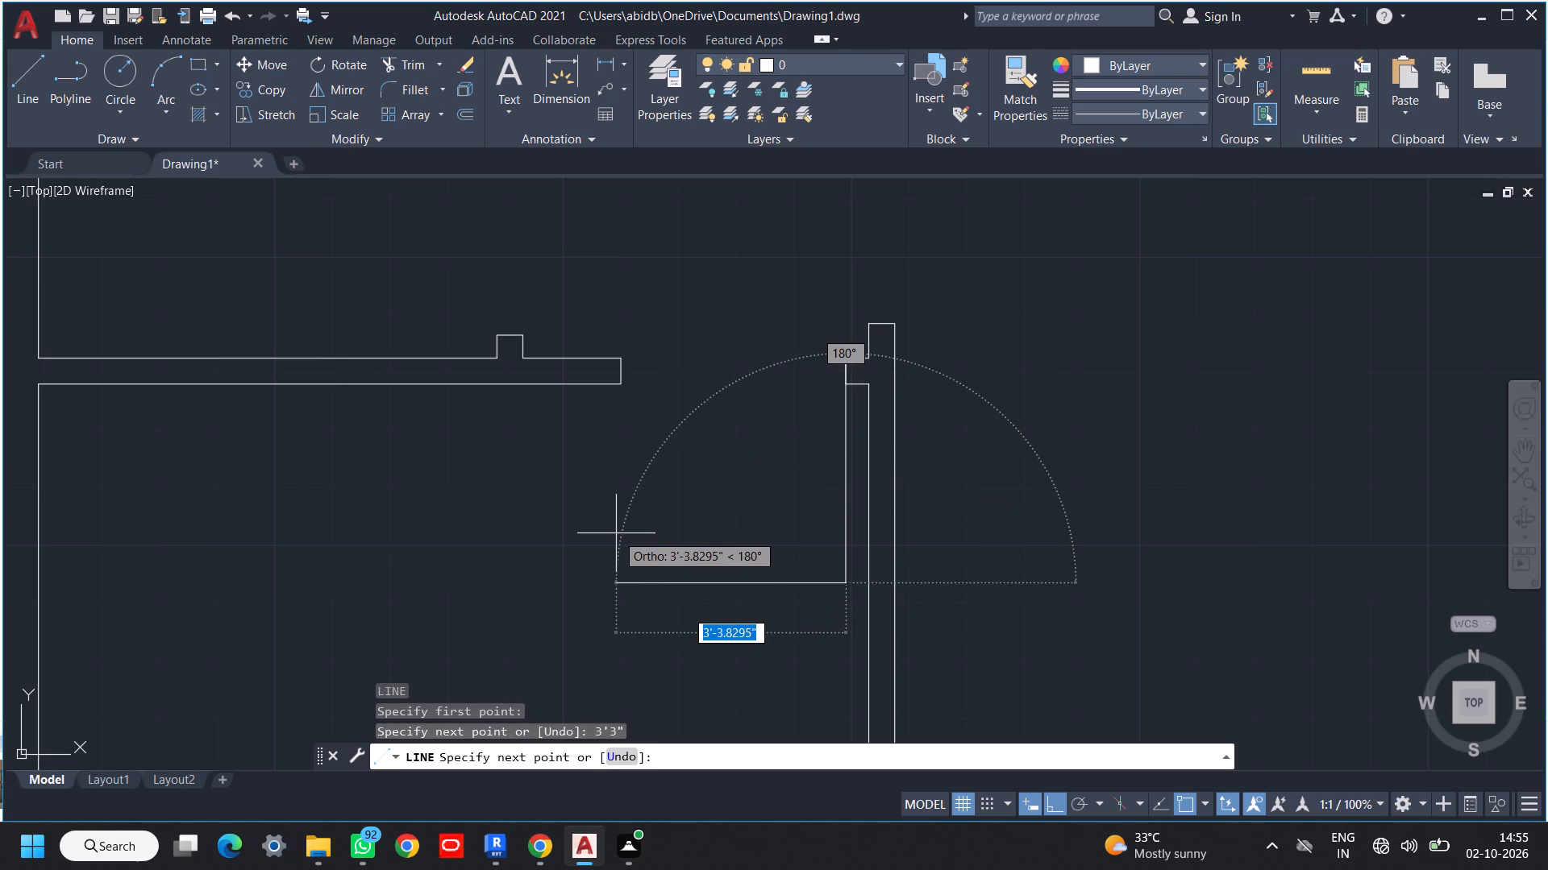
text(1")
key(Return)
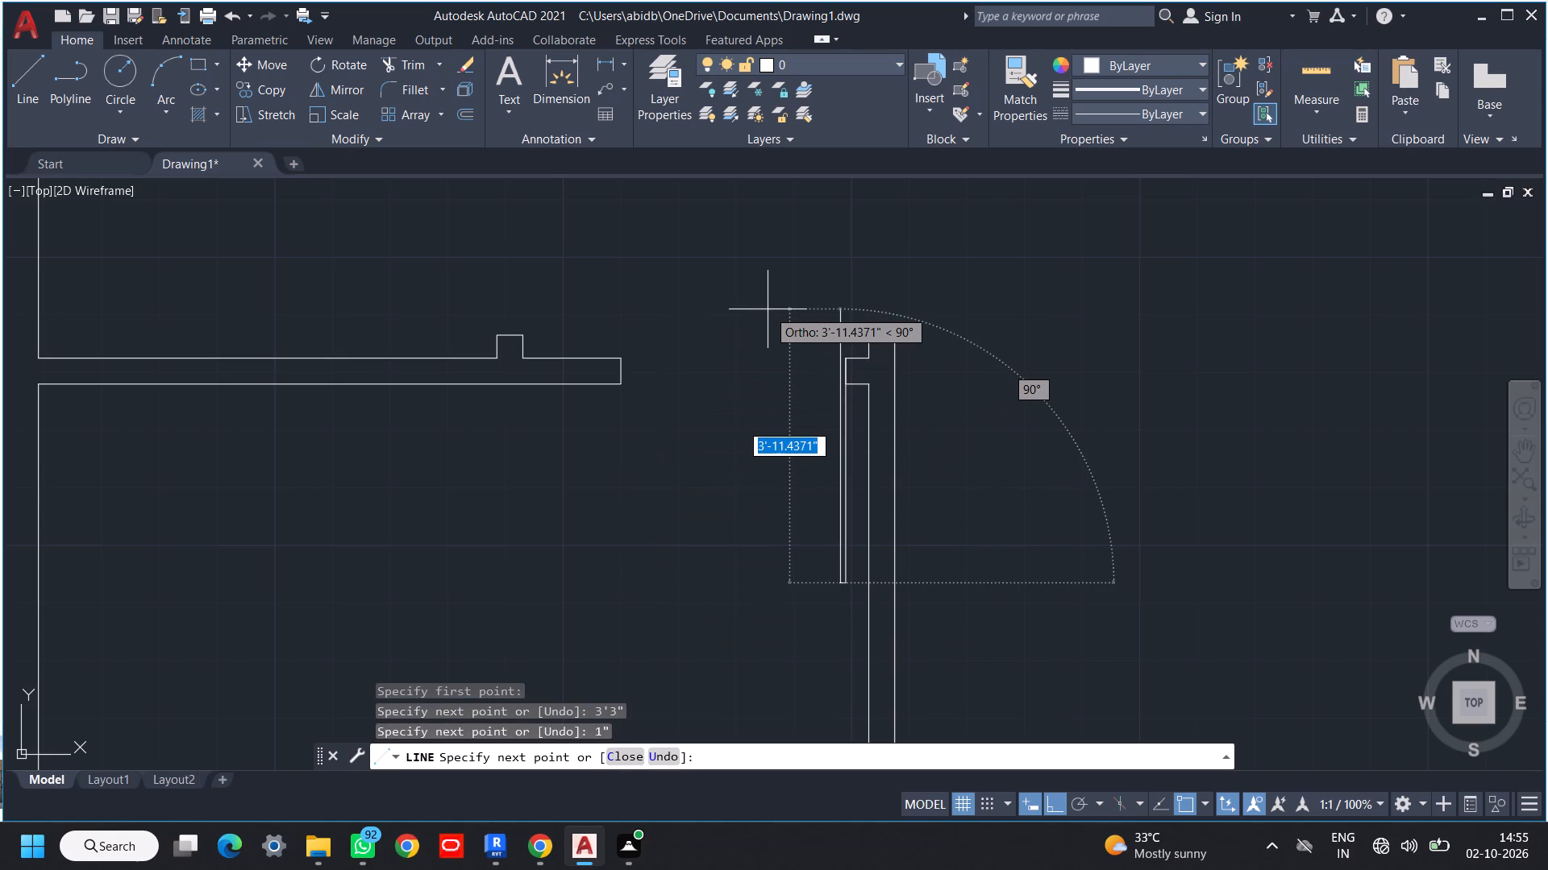
text(3'3")
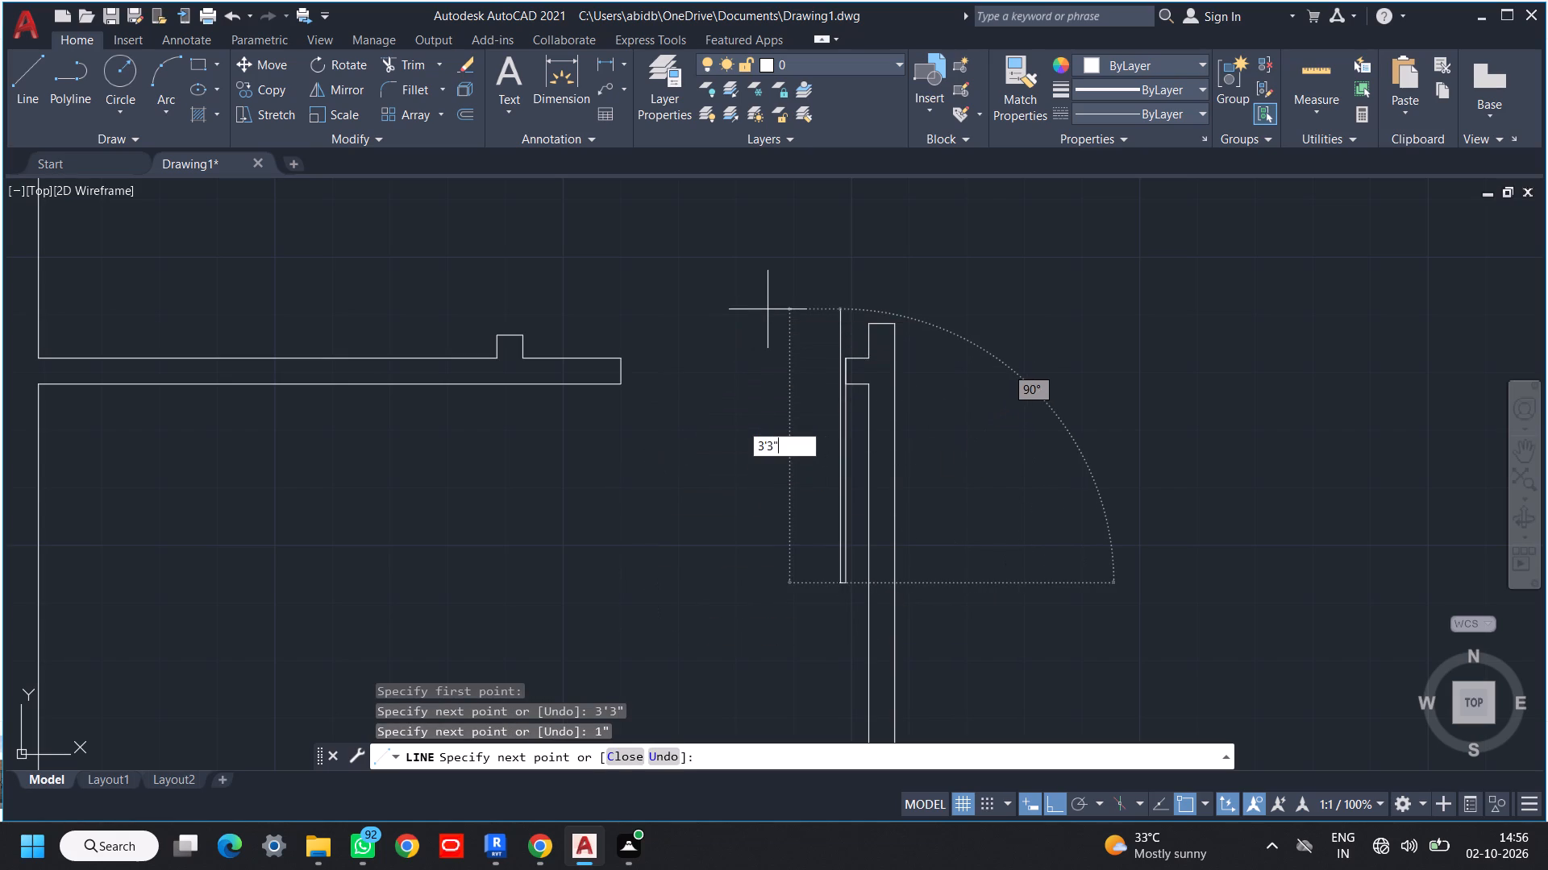
key(Return)
text(c)
key(space)
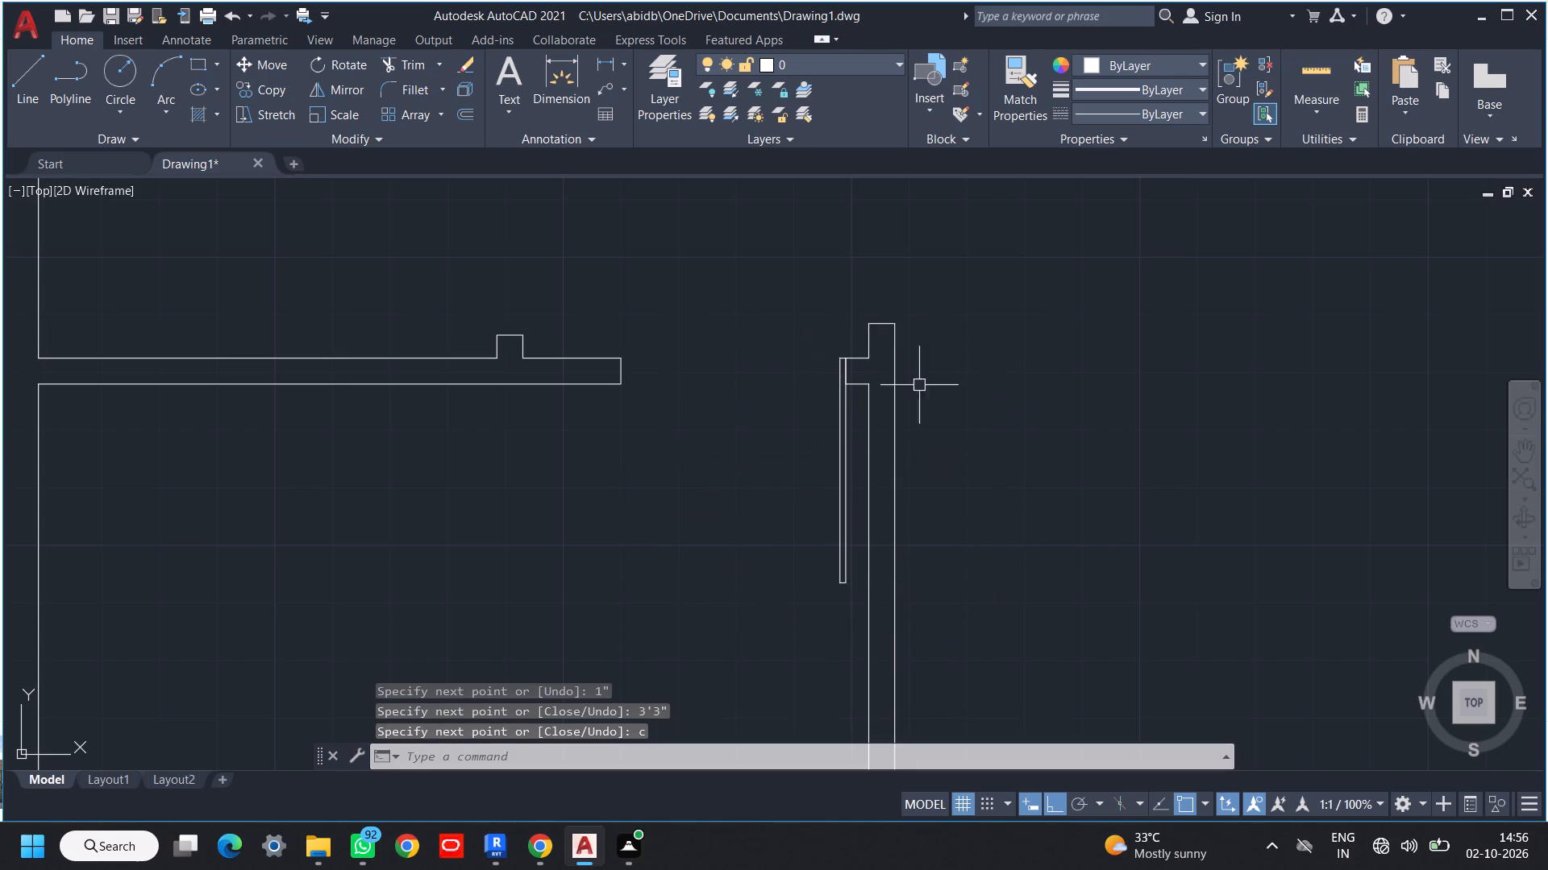
Move the door leaf down so its upper right corner sits at the midpoint of the right jamb line.
scroll(863, 361, up, 6)
click(853, 405)
click(751, 557)
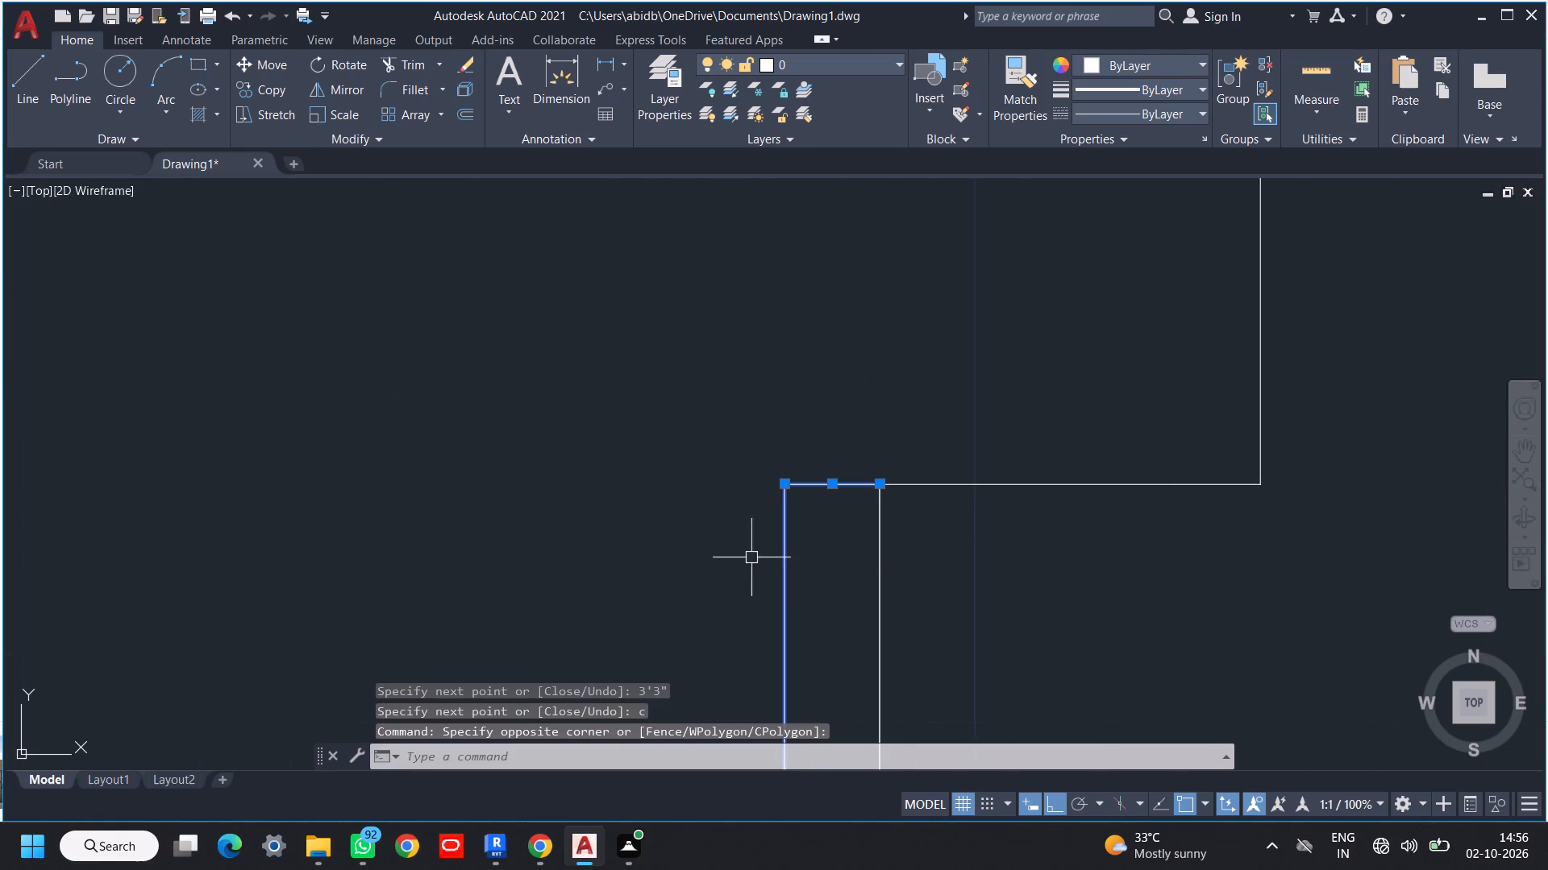
middle_drag(804, 525, 766, 178)
click(844, 280)
scroll(853, 335, down, 3)
middle_drag(887, 374, 868, 152)
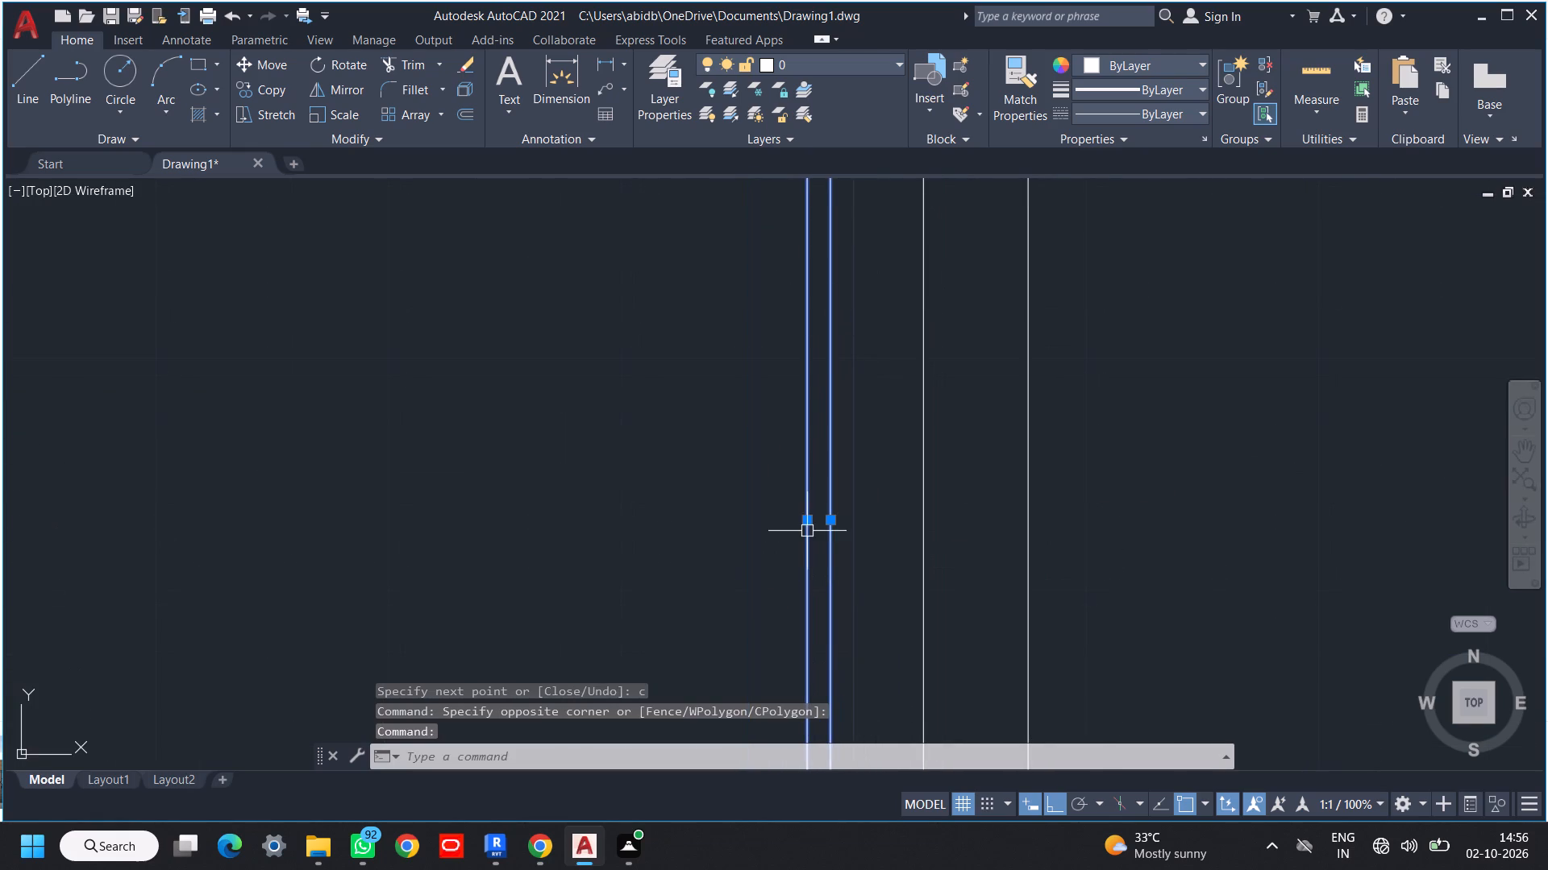
scroll(807, 531, down, 1)
middle_drag(807, 531, 821, 170)
click(859, 432)
click(800, 484)
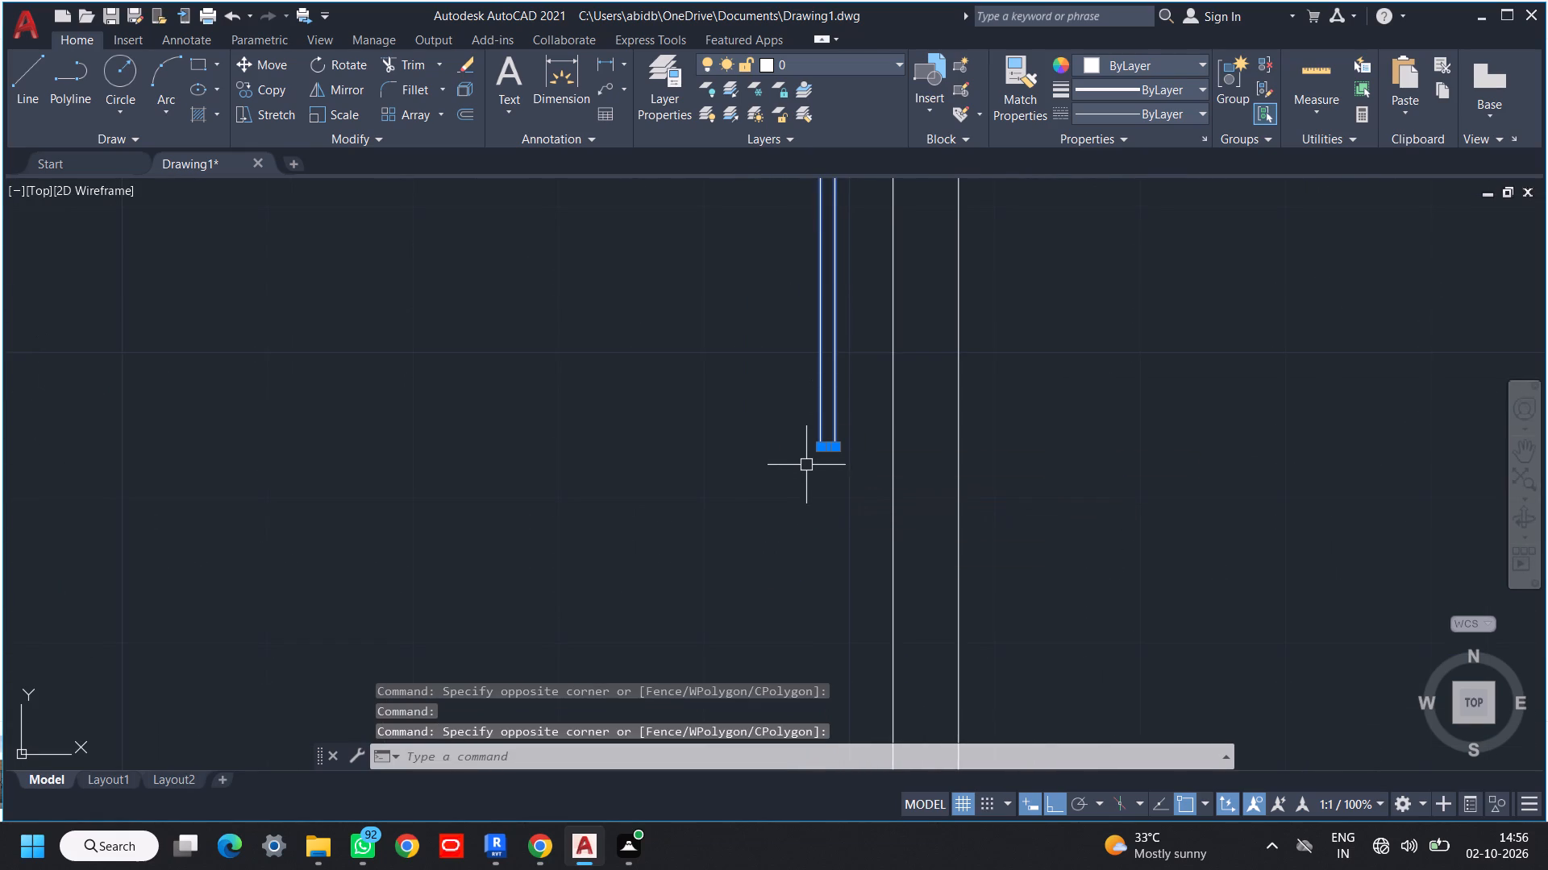
text(m)
key(space)
middle_drag(845, 317, 849, 702)
scroll(834, 258, up, 3)
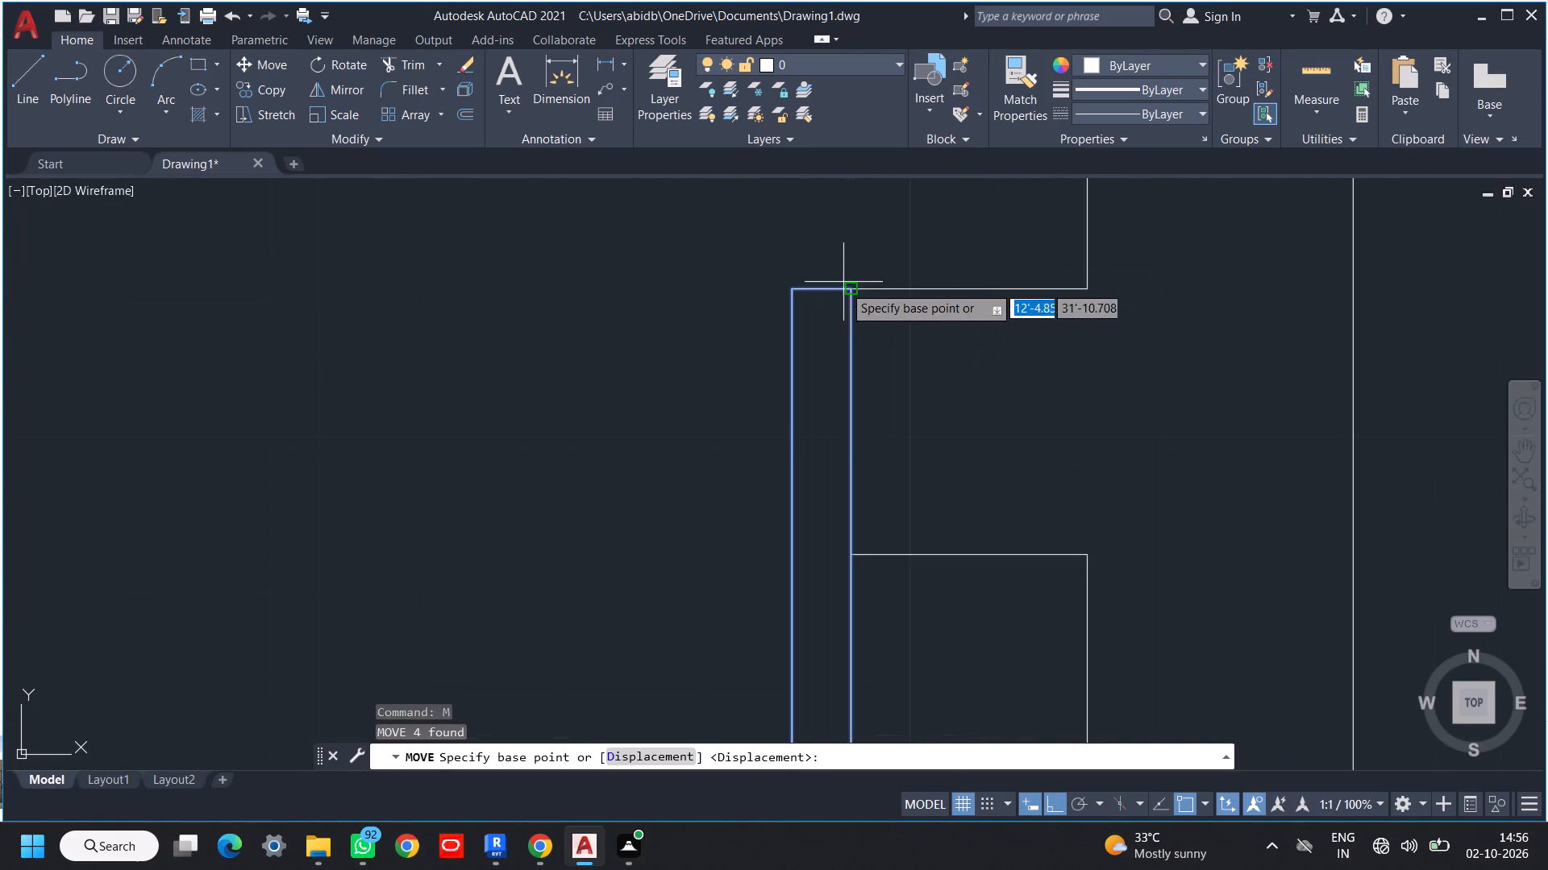
click(846, 294)
click(850, 425)
scroll(865, 428, down, 5)
middle_drag(897, 492, 898, 483)
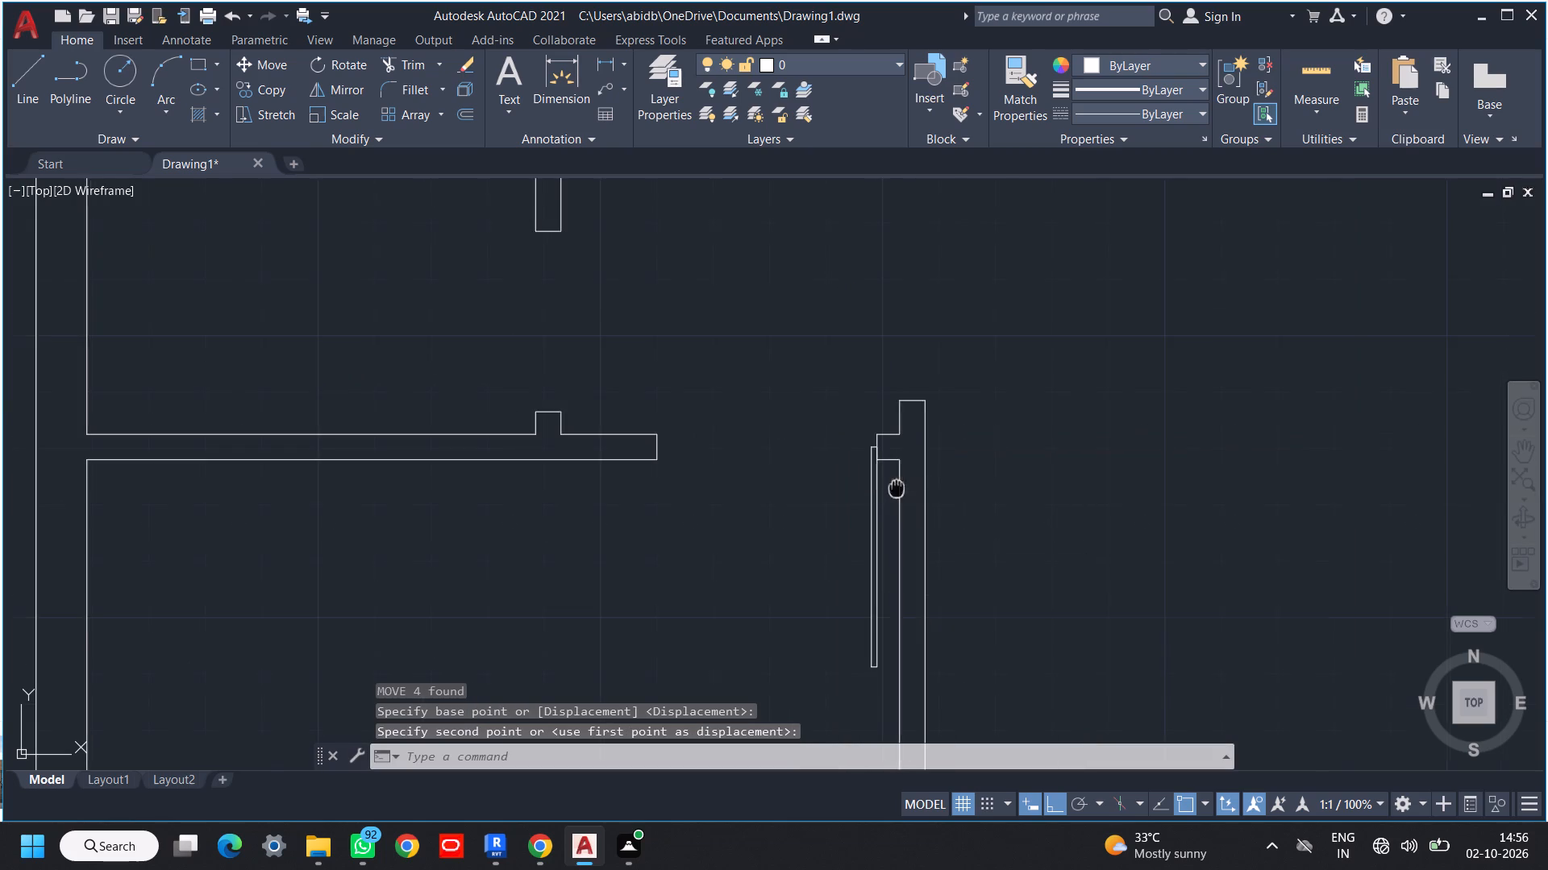
middle_drag(898, 483, 909, 394)
middle_drag(868, 429, 847, 398)
Draw the door swing as a three-point arc from the left jamb's midpoint to the lower end of the door leaf.
key(a)
key(space)
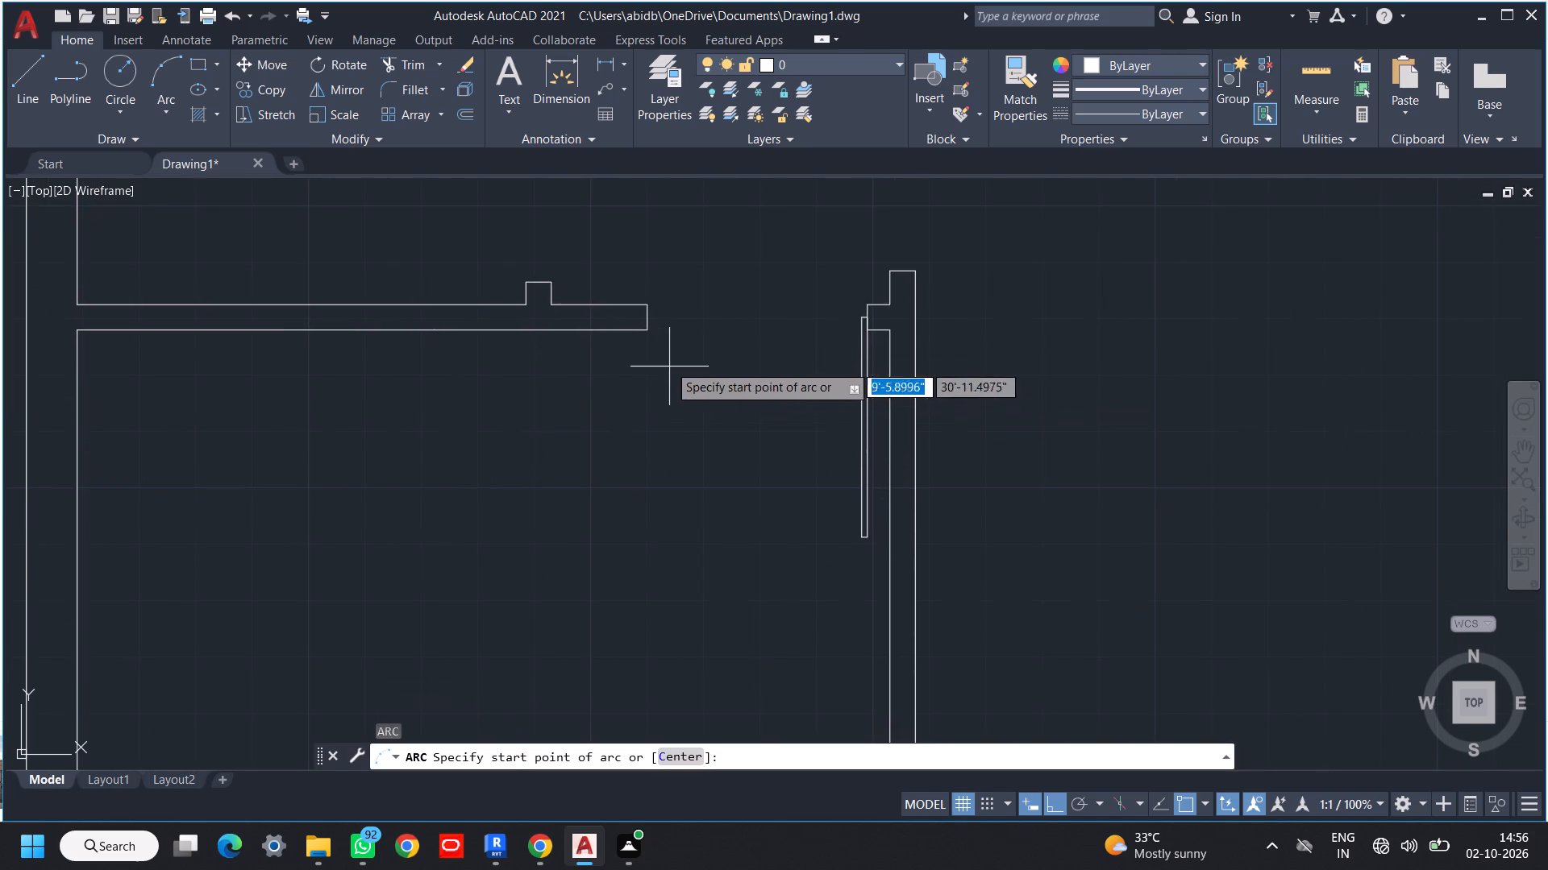
click(648, 322)
scroll(876, 577, up, 4)
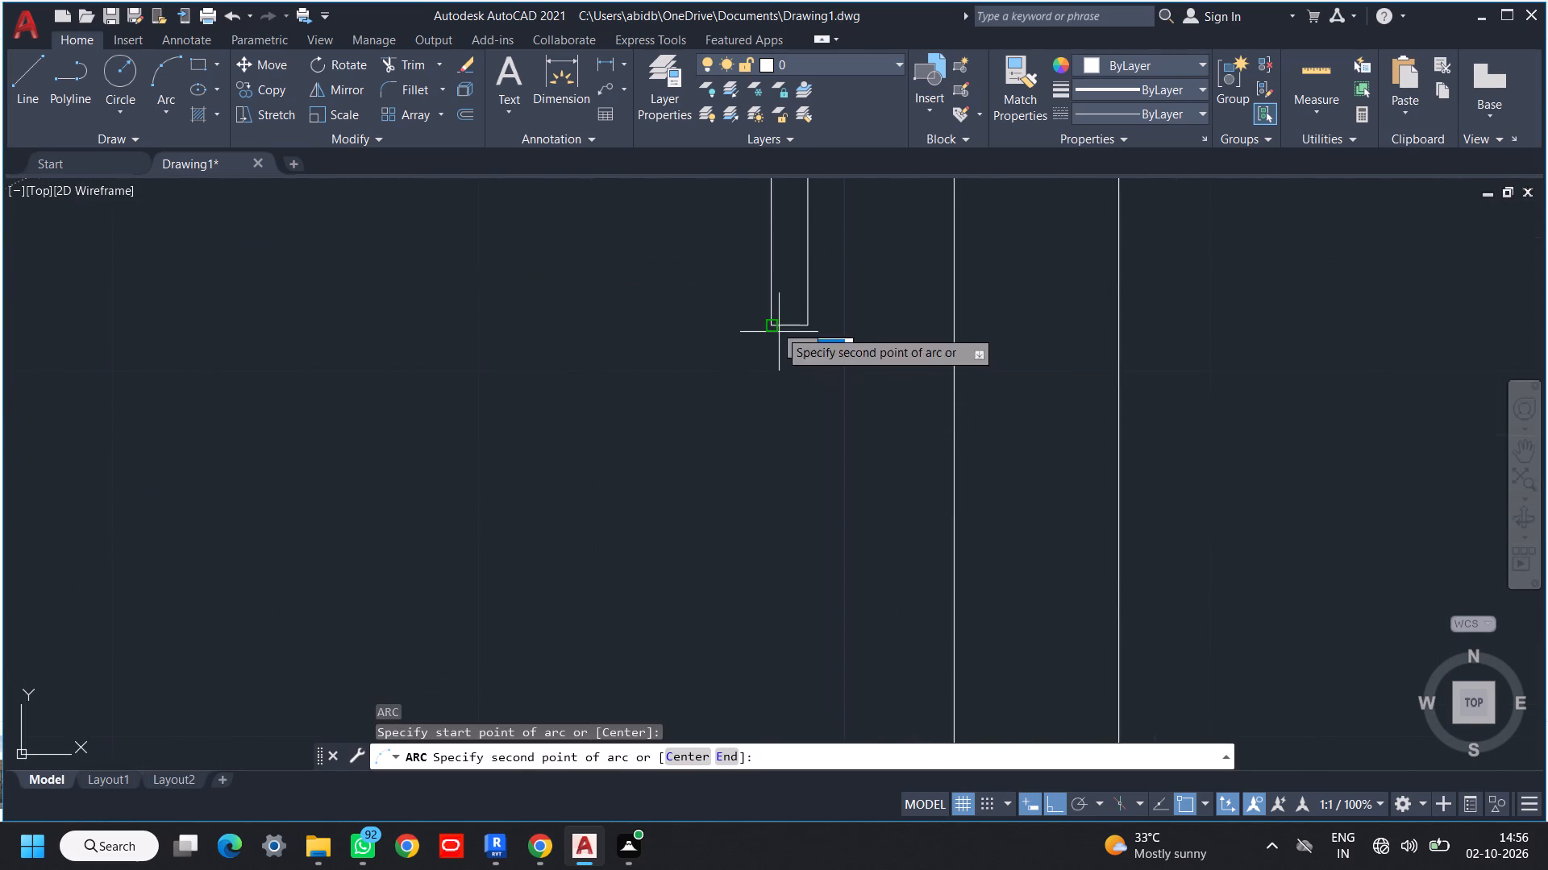
click(776, 323)
click(809, 322)
scroll(838, 346, down, 4)
middle_drag(861, 386, 884, 564)
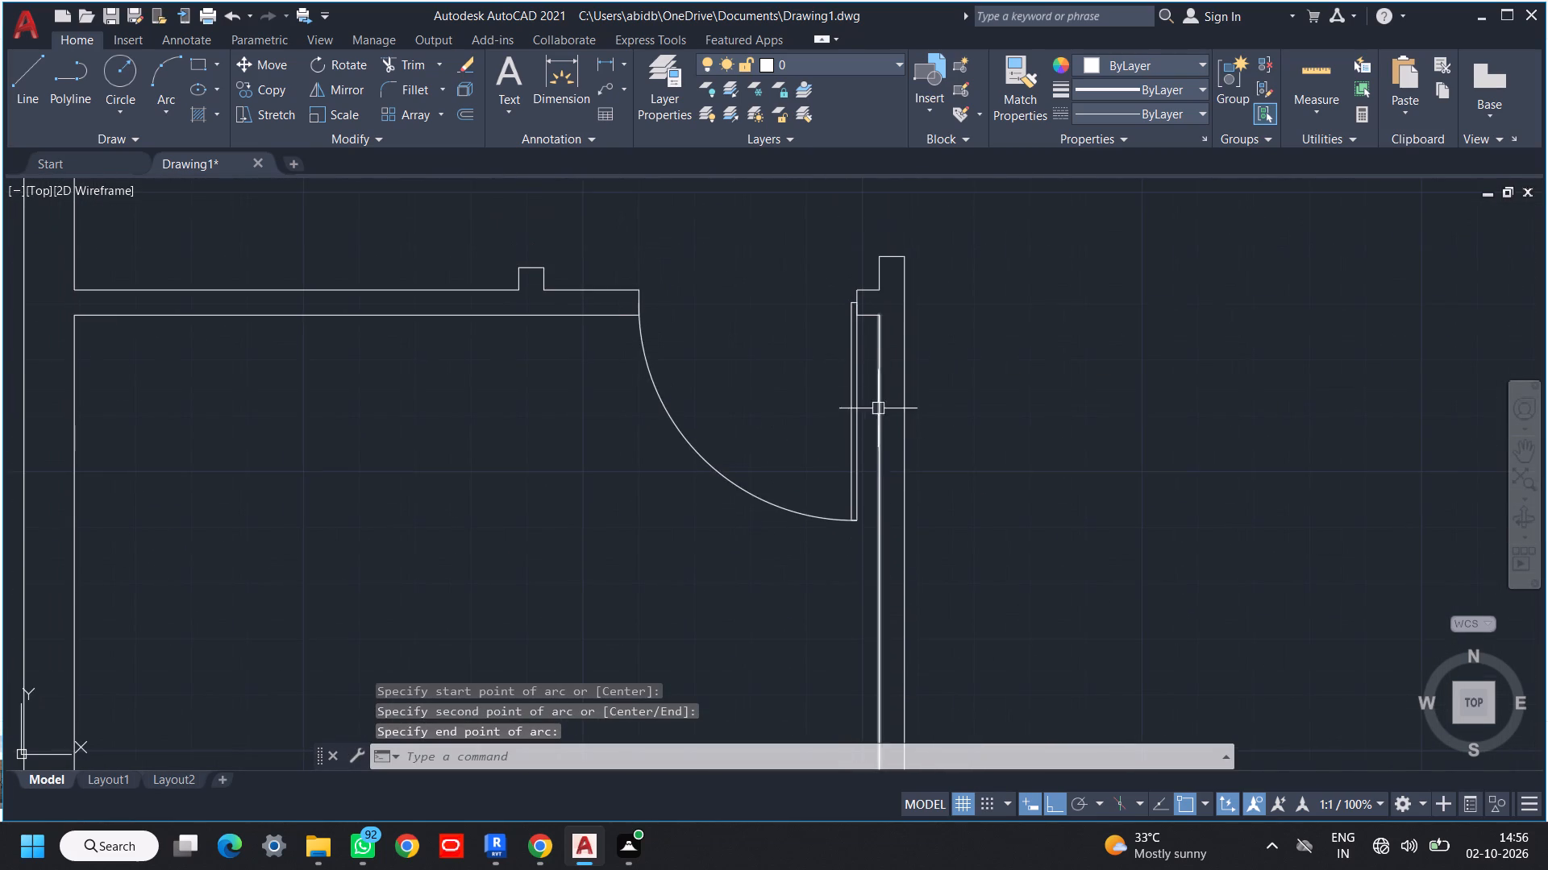
Group the four door leaf lines and the swing arc as one unnamed group.
scroll(849, 342, up, 4)
click(875, 288)
click(787, 423)
scroll(783, 440, down, 3)
middle_drag(783, 440, 785, 422)
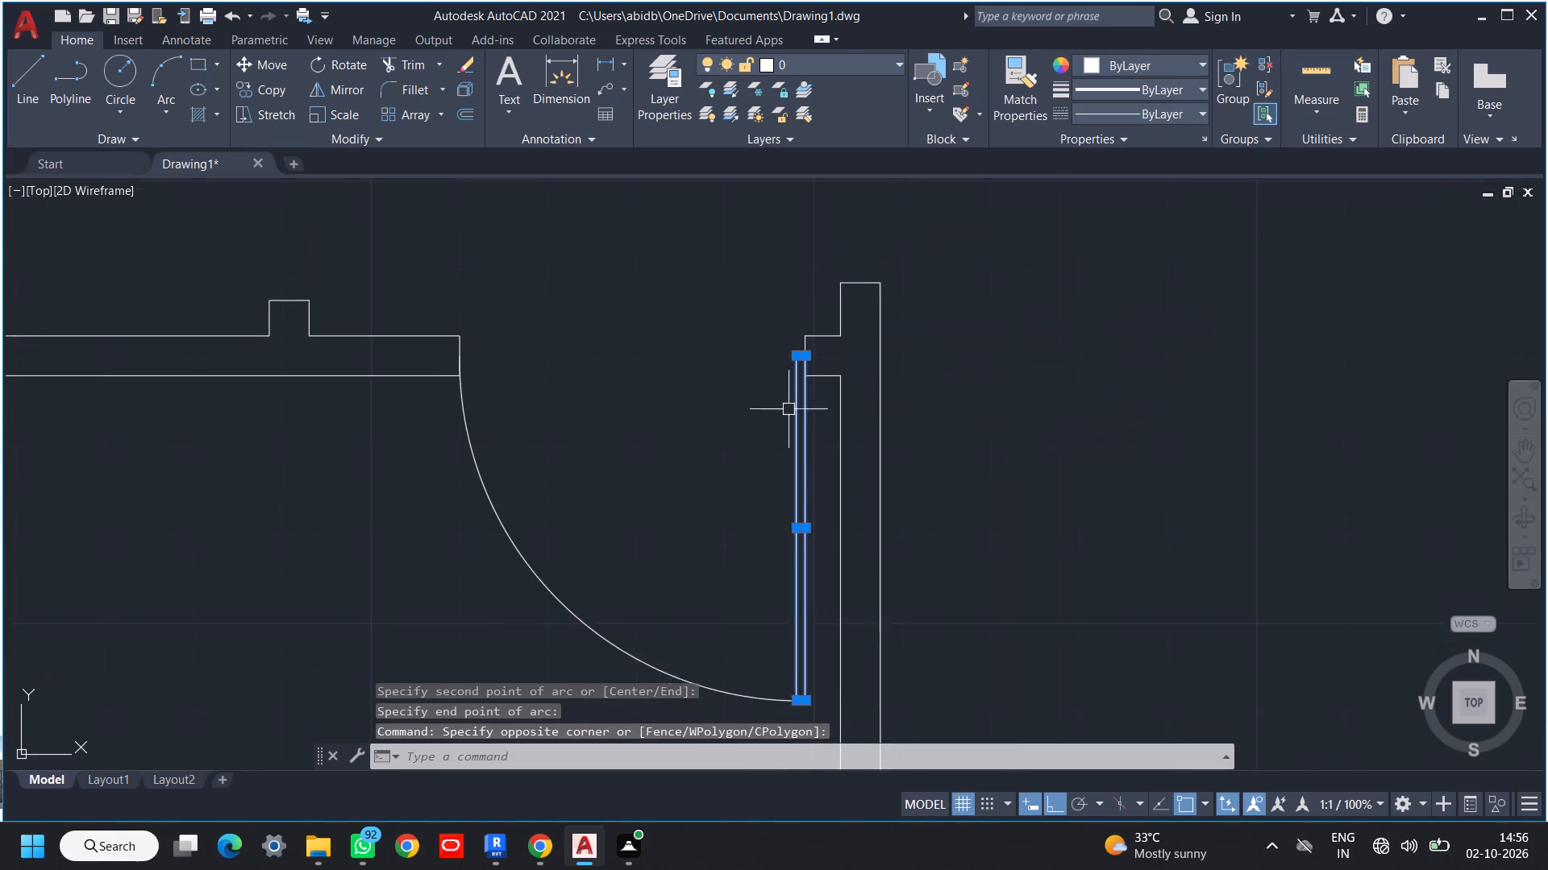
scroll(814, 331, up, 4)
click(730, 426)
click(658, 503)
scroll(657, 503, down, 5)
middle_drag(664, 482, 743, 183)
scroll(726, 396, up, 3)
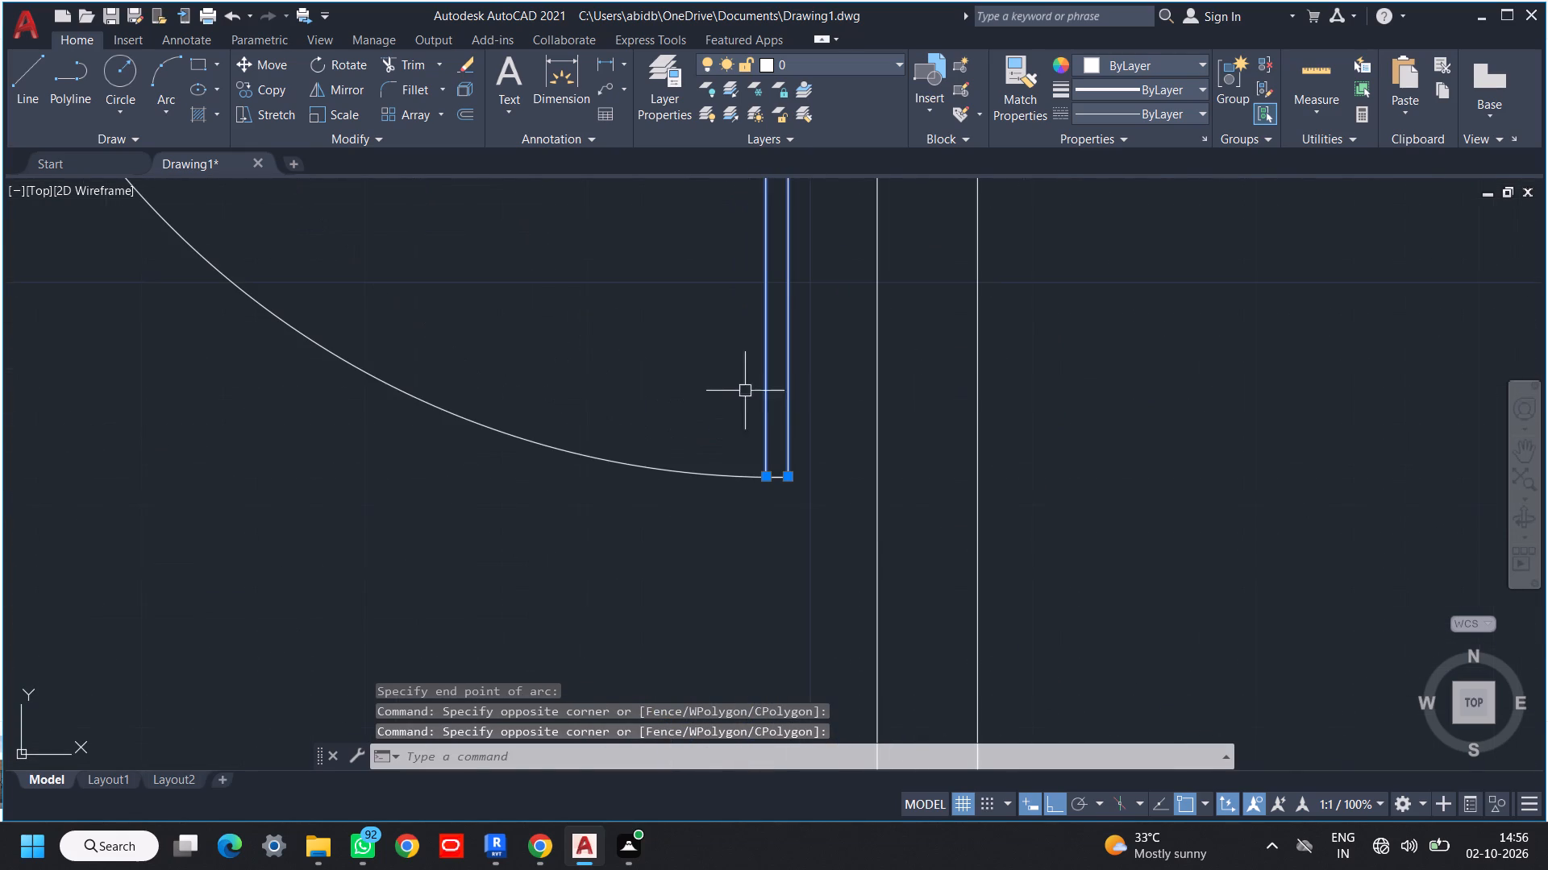
click(818, 415)
click(514, 551)
scroll(493, 491, down, 3)
middle_drag(462, 396, 561, 535)
middle_drag(557, 486, 497, 462)
key(g)
key(space)
middle_drag(534, 430, 551, 553)
scroll(559, 561, down, 2)
middle_drag(564, 545, 560, 554)
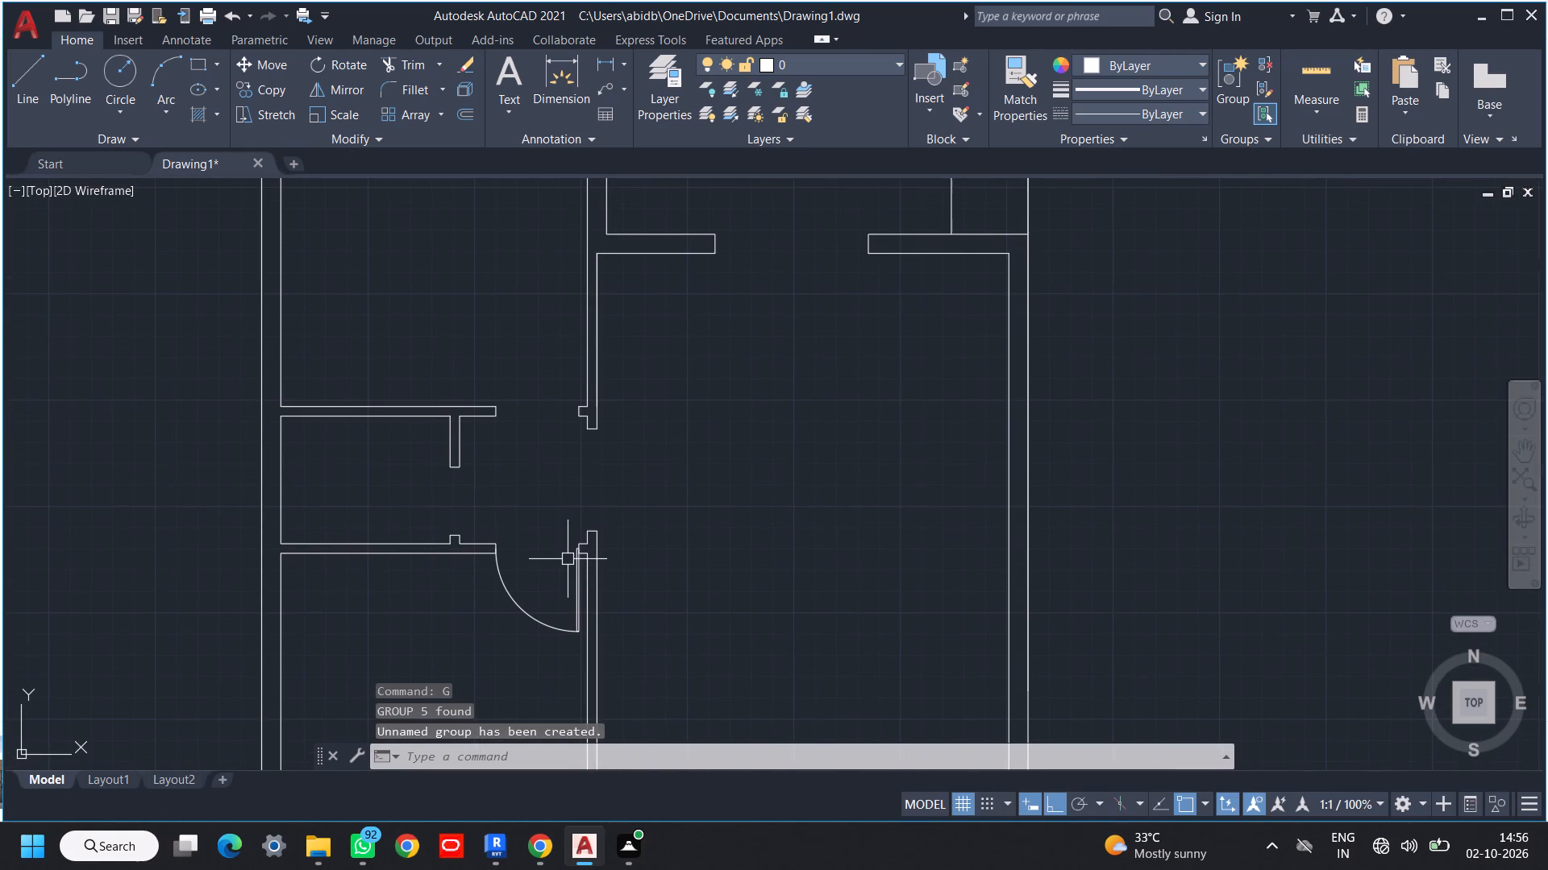
Mirror the door group about a horizontal line through the middle room toward the upper opening, keeping the original.
click(576, 564)
key(m)
key(i)
key(space)
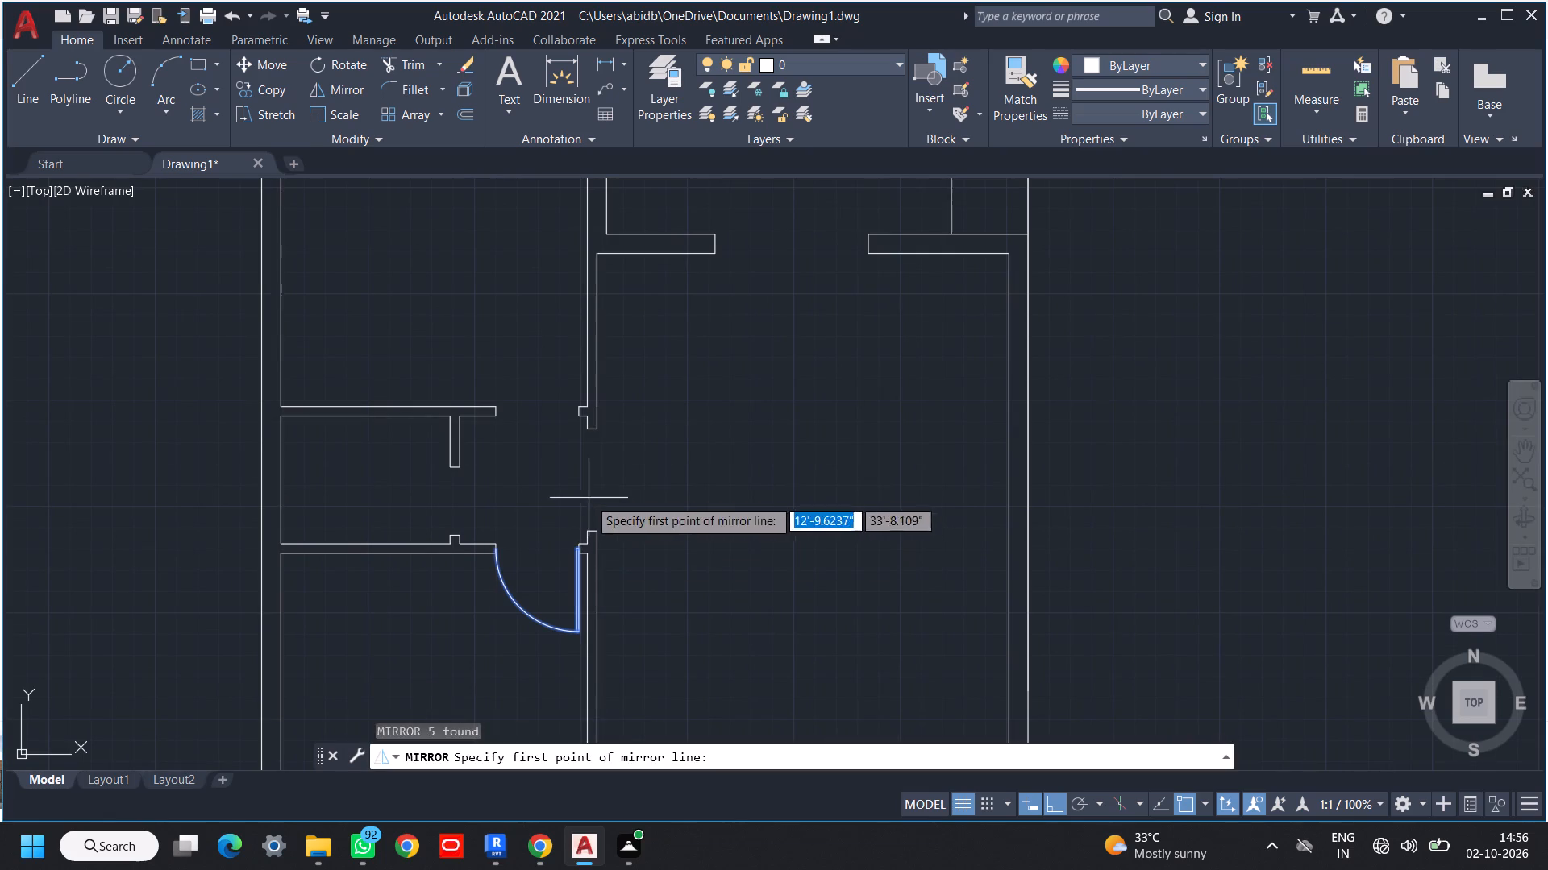
click(585, 491)
click(714, 485)
drag(743, 558, 714, 485)
Move the mirrored door up so its leaf's lower right corner sits at the midpoint of the upper opening's right jamb.
scroll(511, 395, up, 4)
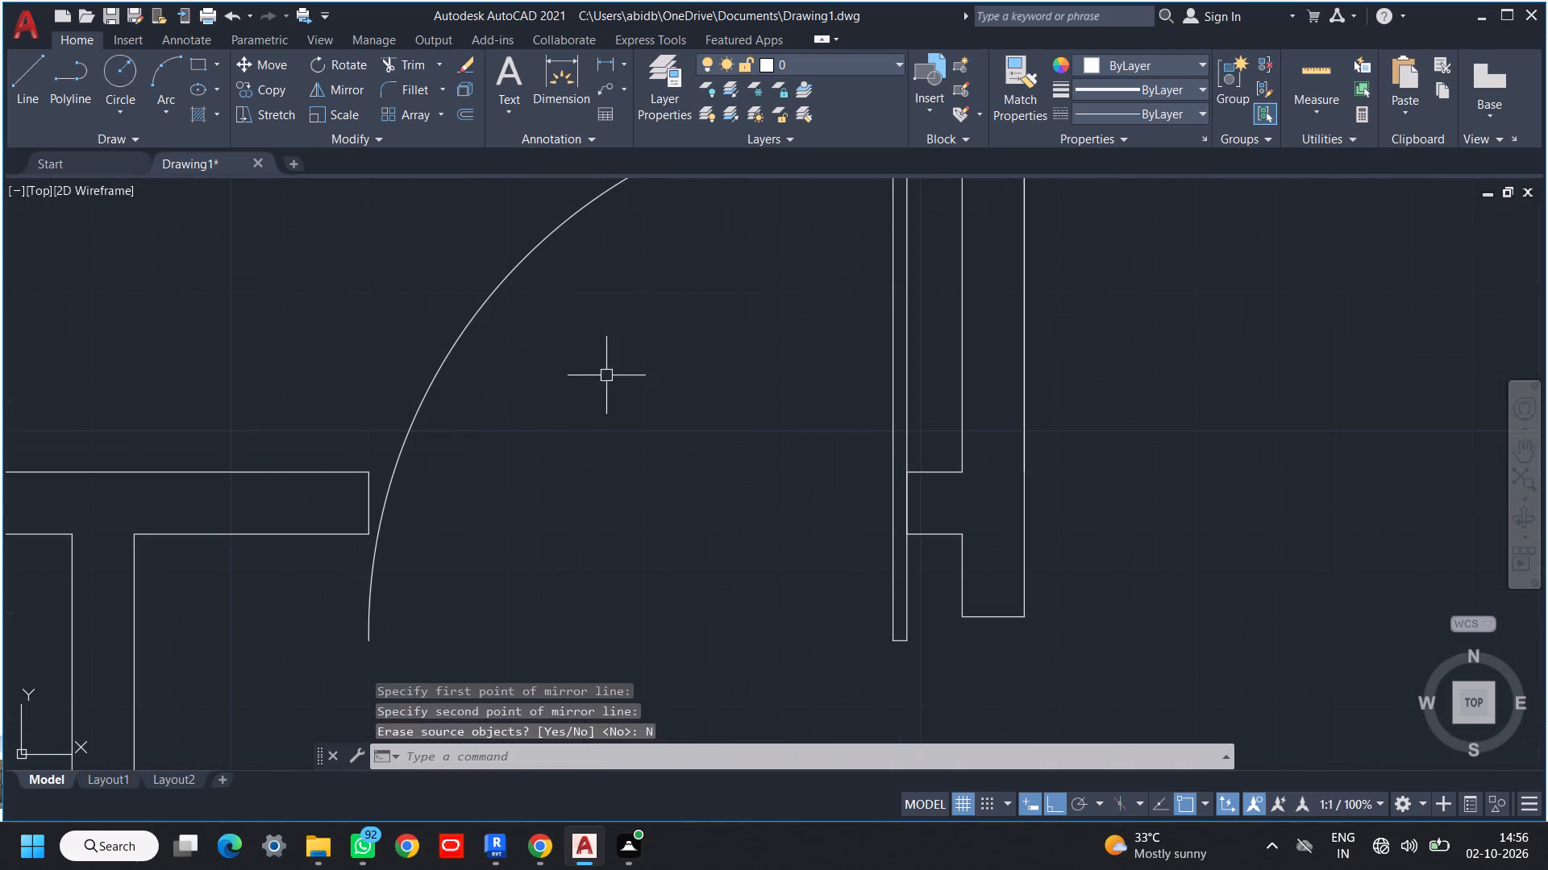
click(474, 321)
middle_drag(551, 428, 377, 393)
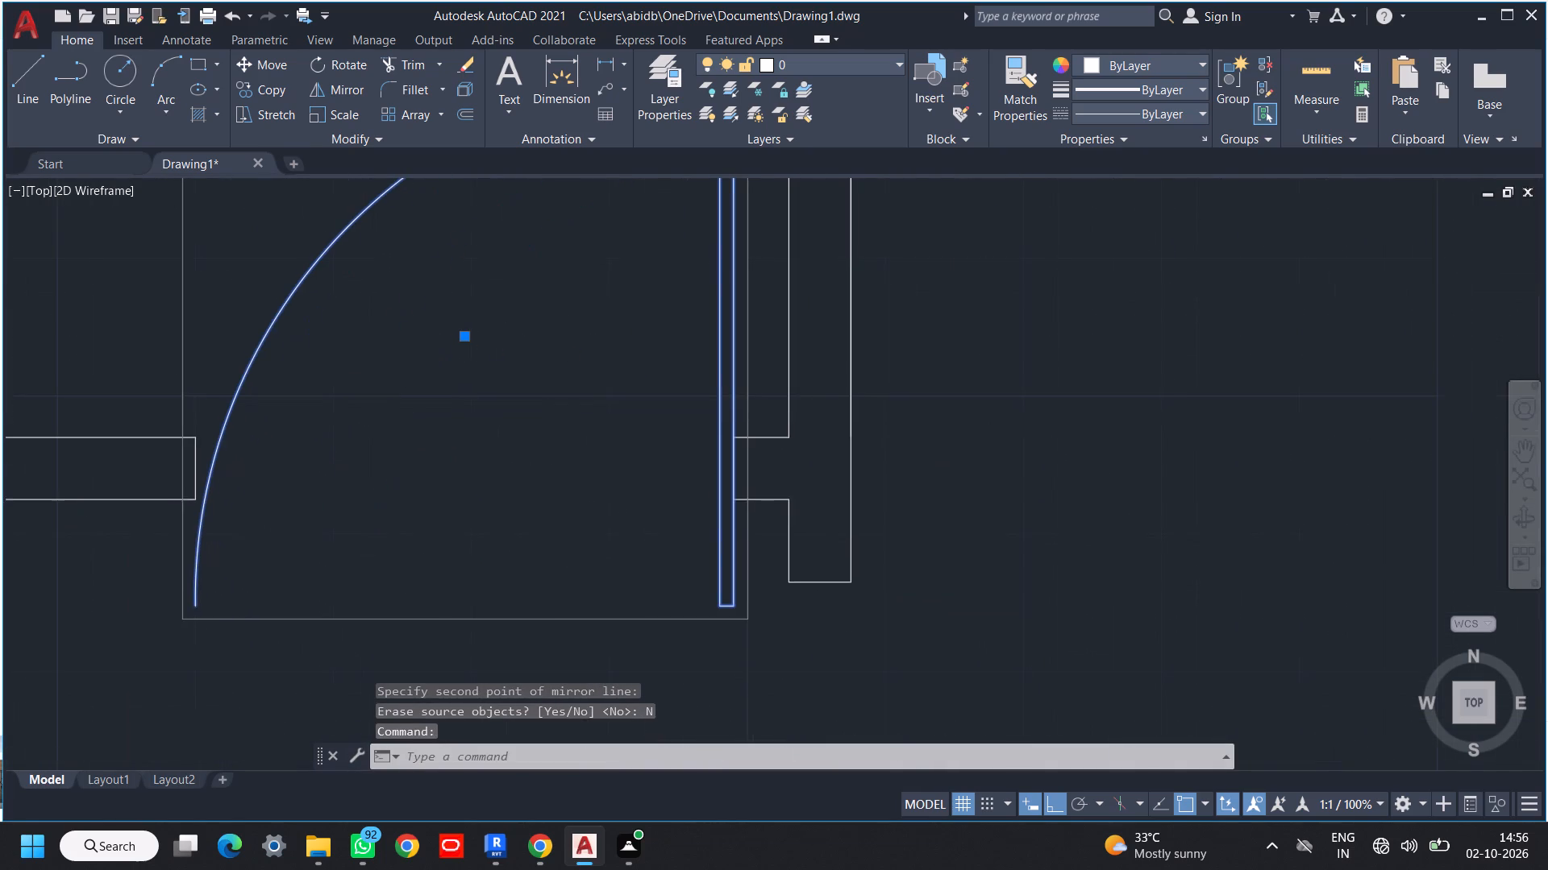
key(m)
key(space)
scroll(700, 603, up, 3)
click(826, 623)
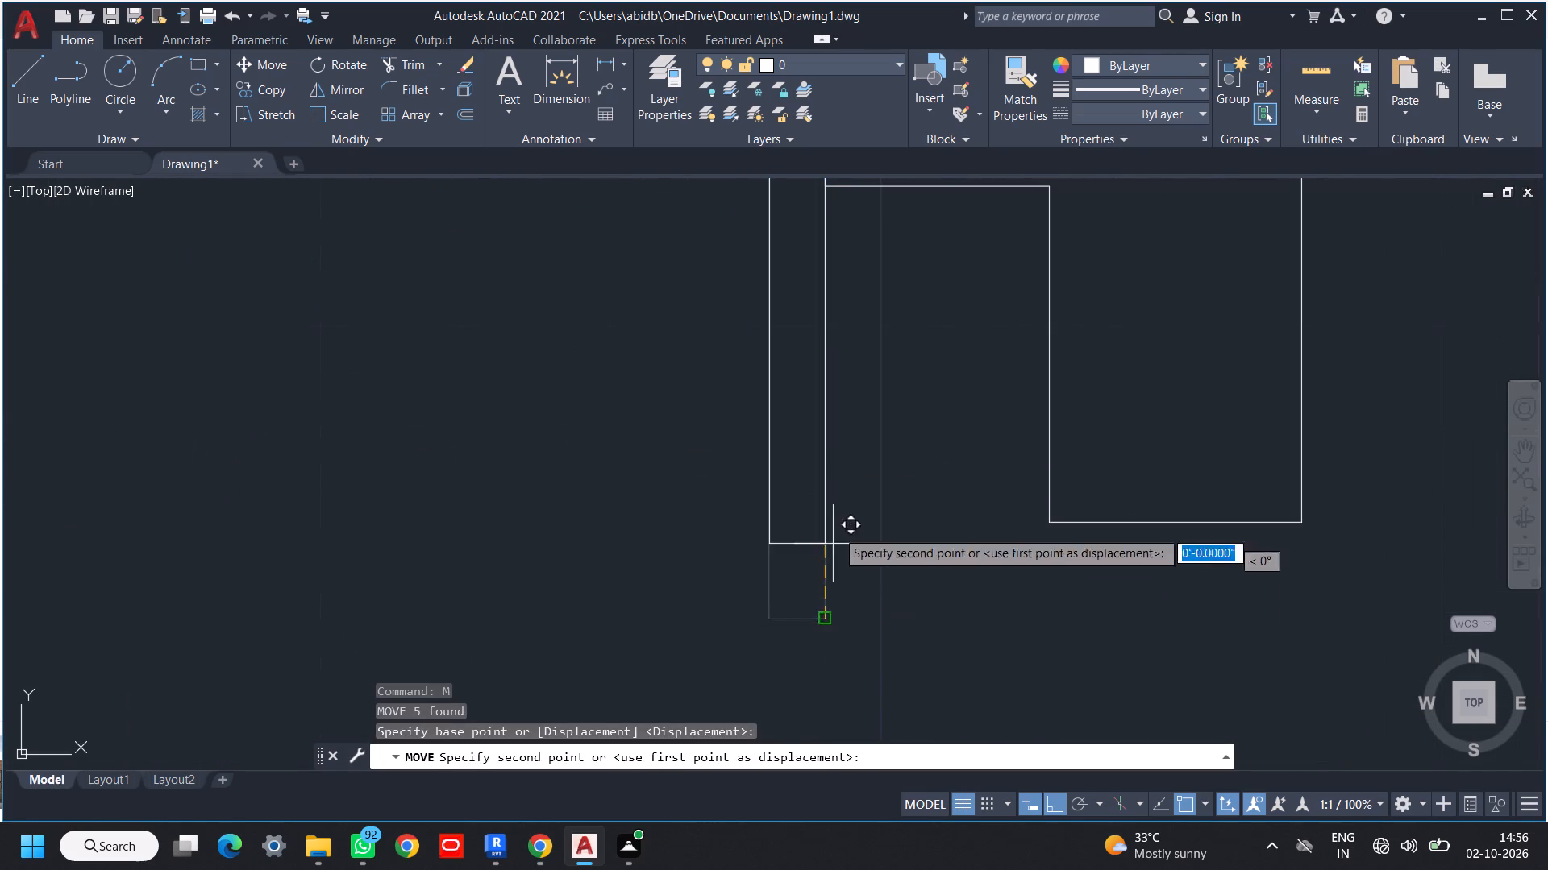
middle_drag(840, 470, 771, 667)
scroll(780, 617, down, 2)
middle_drag(785, 587, 771, 640)
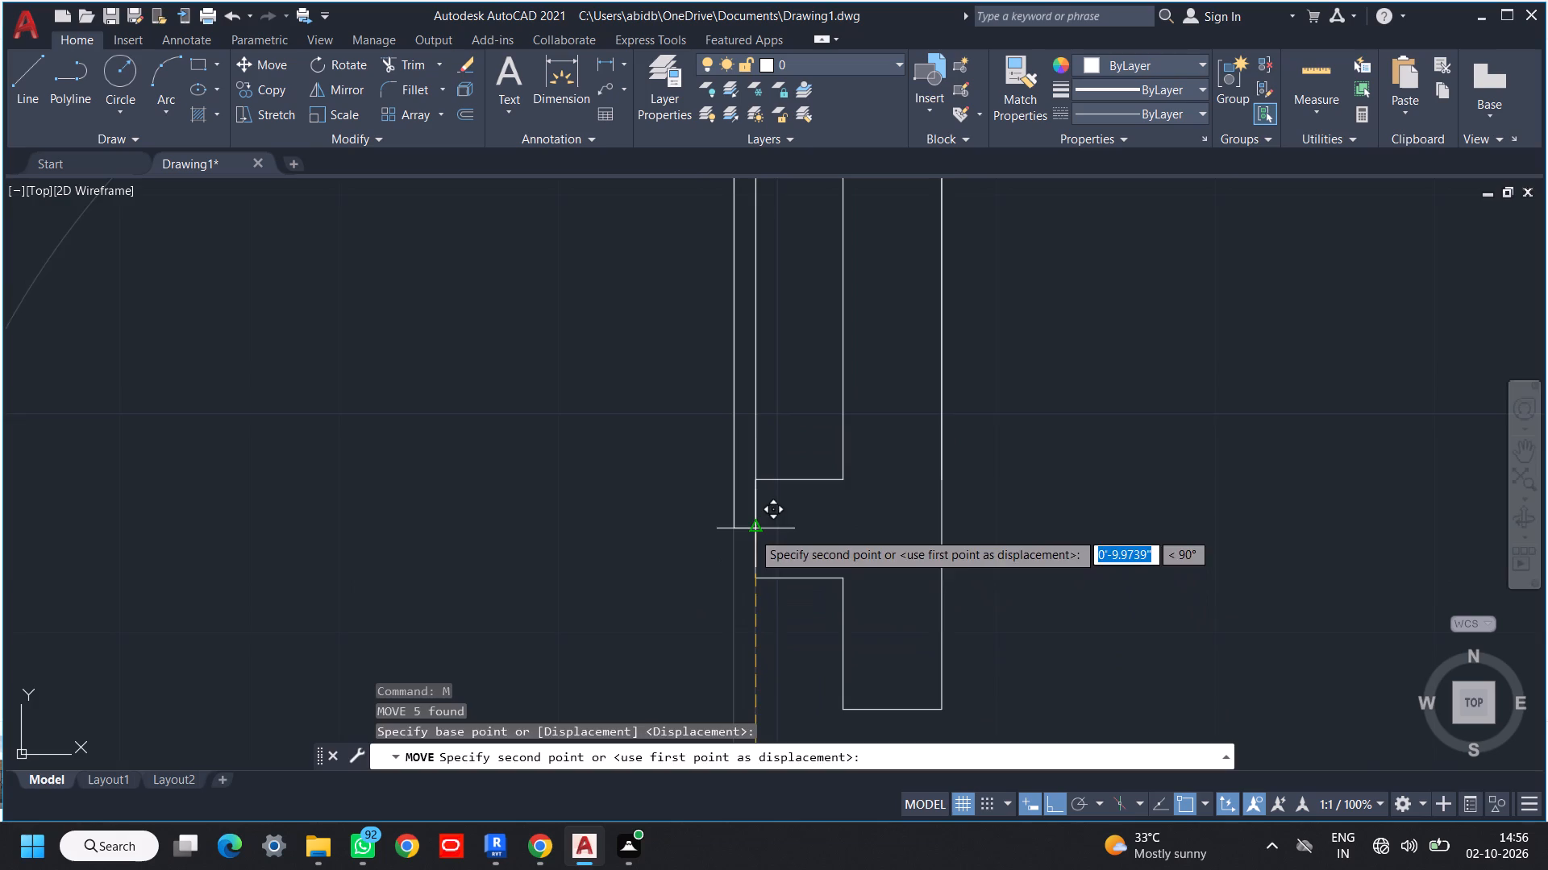
click(752, 532)
scroll(851, 506, down, 4)
middle_drag(884, 507, 827, 294)
scroll(901, 516, down, 1)
middle_drag(901, 516, 847, 483)
middle_drag(847, 483, 870, 501)
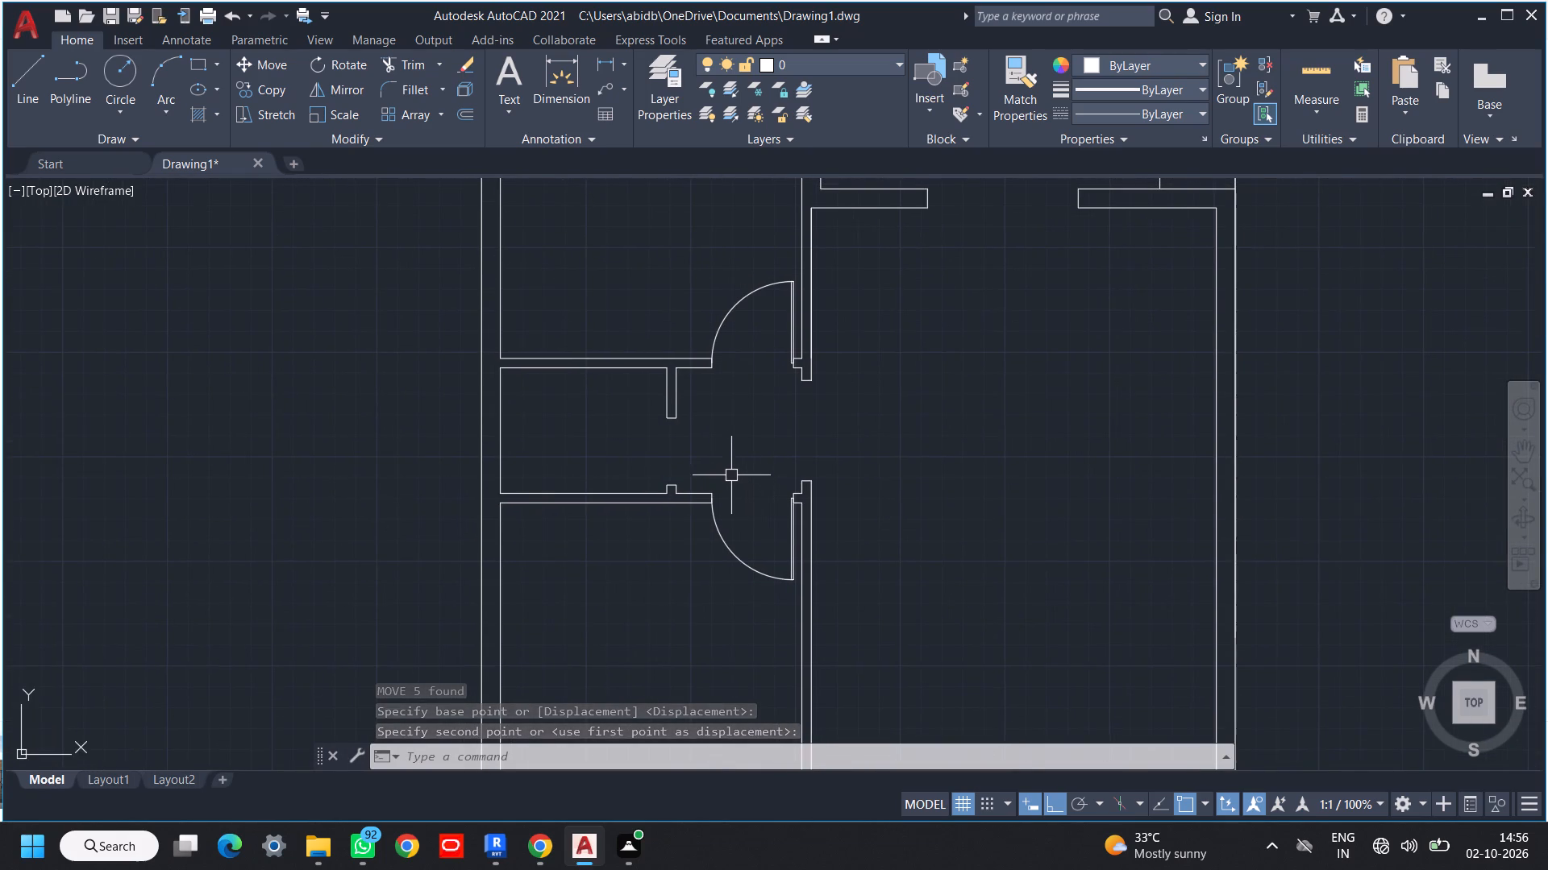
Draw a closed 2'8" by 1" door leaf extending left from the midpoint of the partition opening's lower jamb.
middle_drag(738, 465, 765, 465)
text(l)
key(space)
scroll(693, 488, up, 2)
click(705, 481)
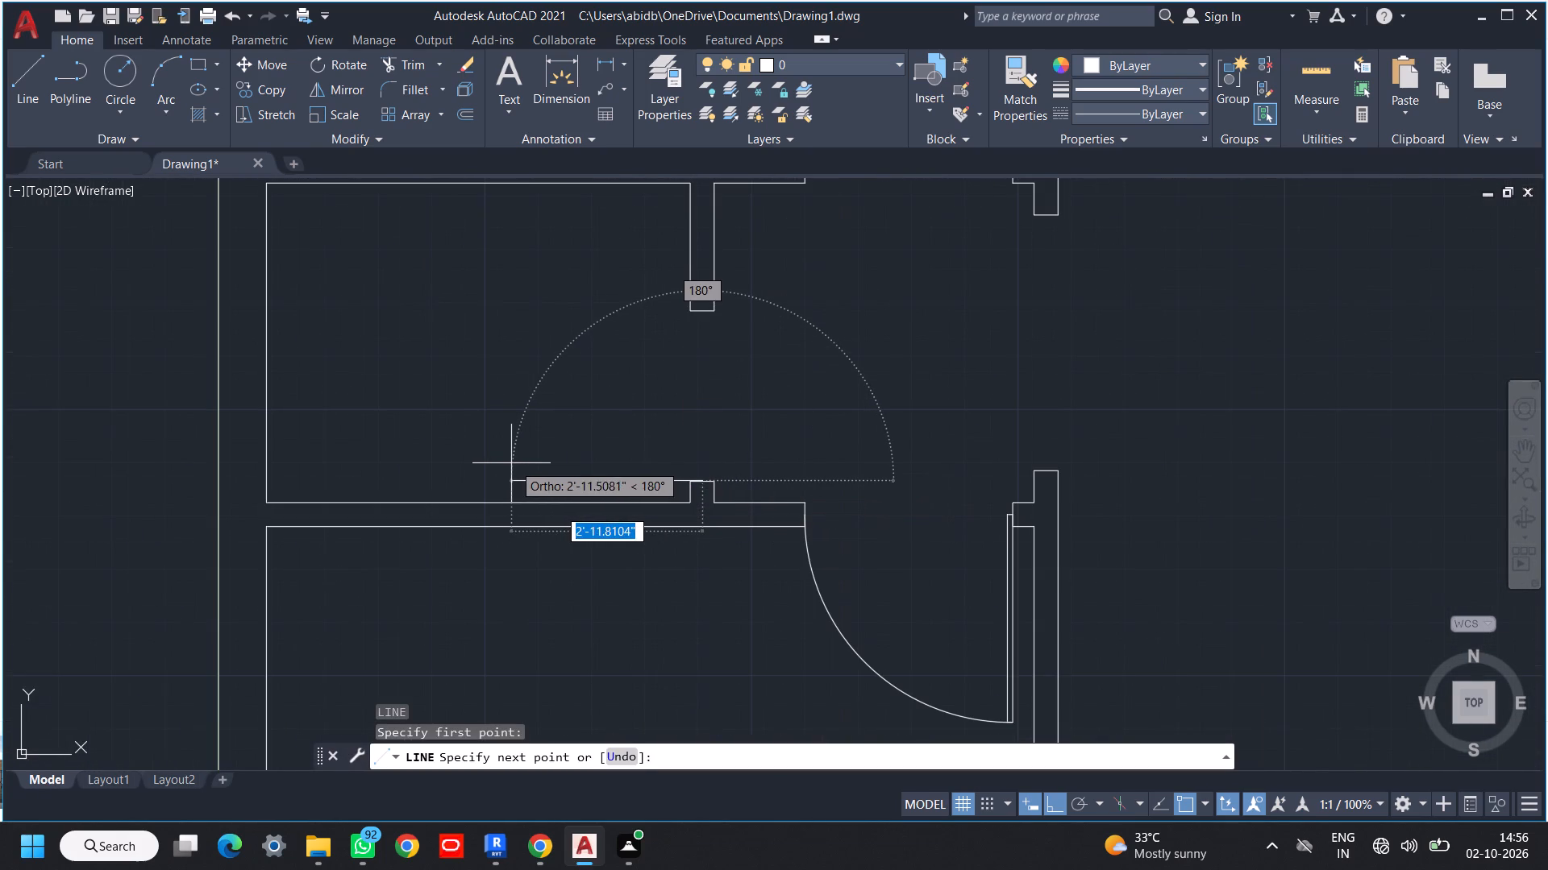
text(2'8")
key(Return)
text(1')
key(BackSpace)
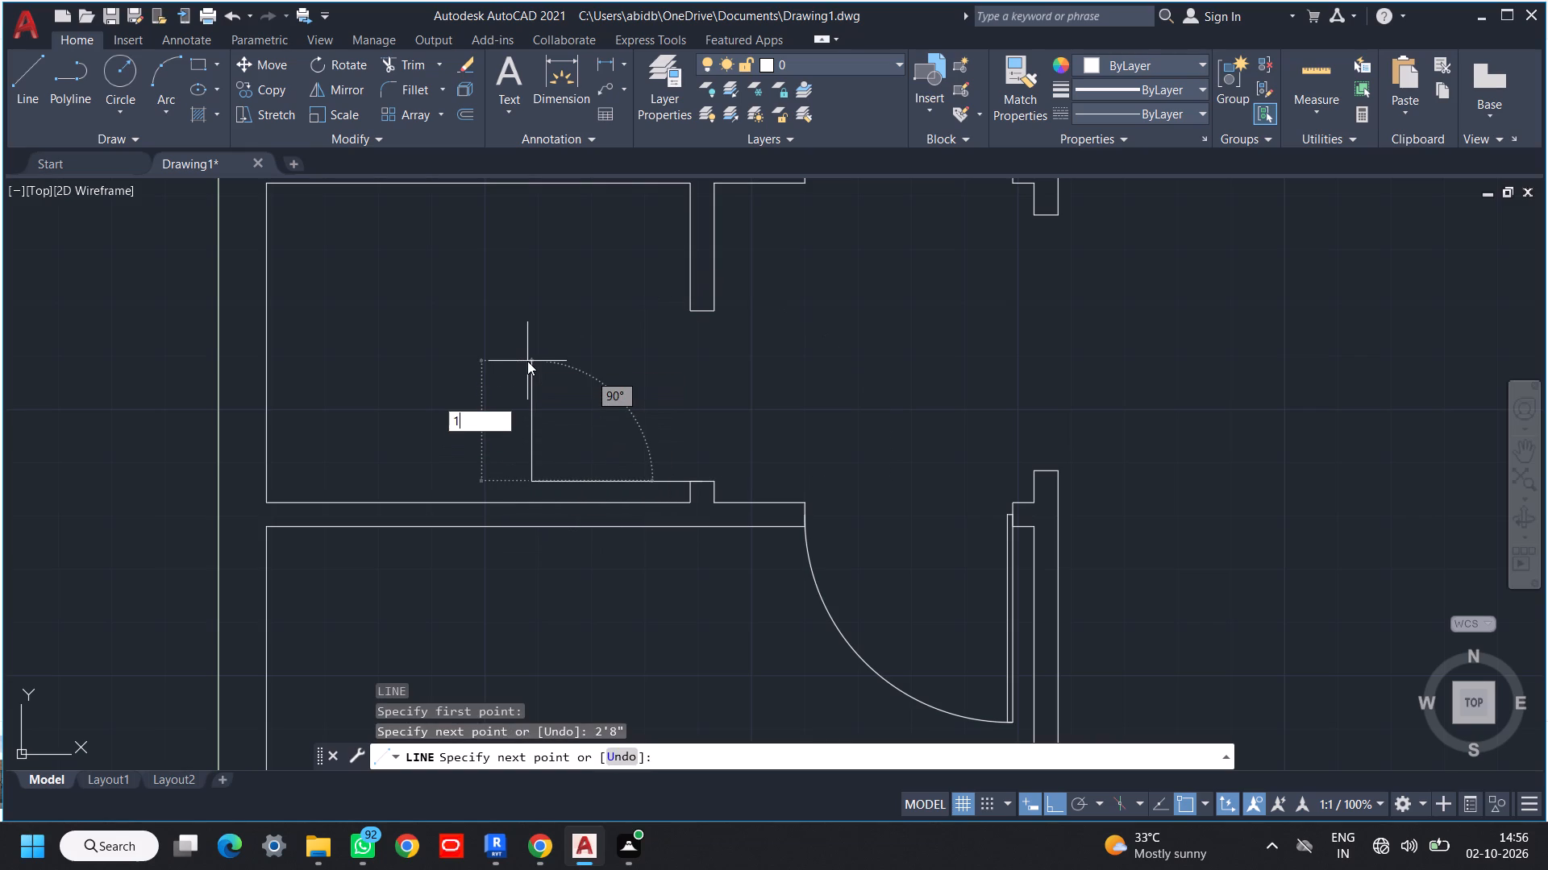
key(shift+quotedbl)
key(Return)
text(2'8")
key(Return)
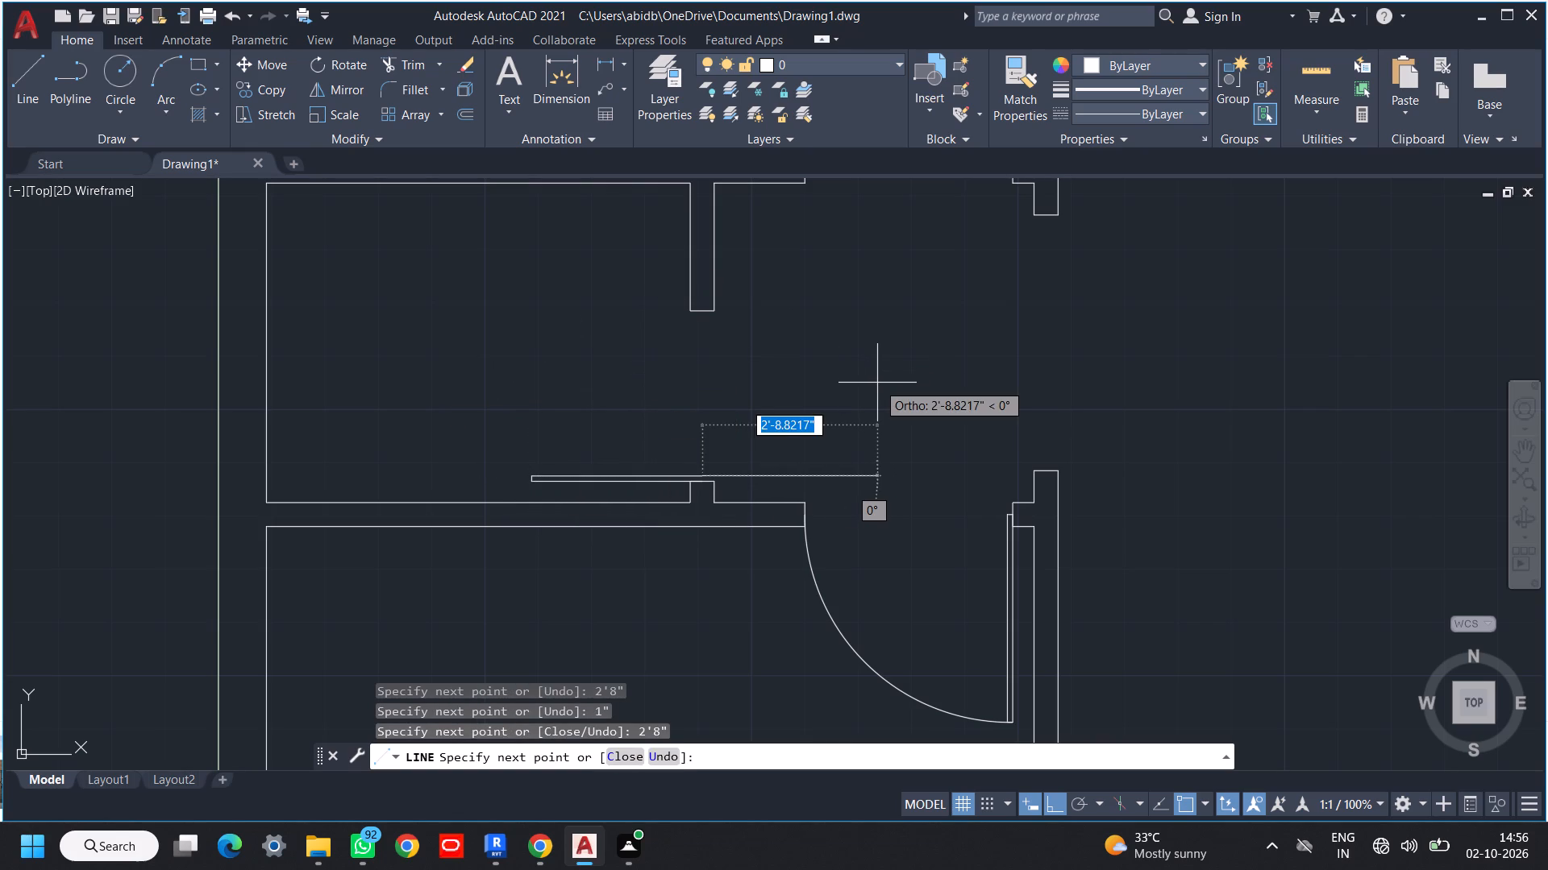
text(c)
key(space)
Draw the door swing as a three-point arc from the leaf's left end to the midpoint of the partition opening's upper jamb.
text(a)
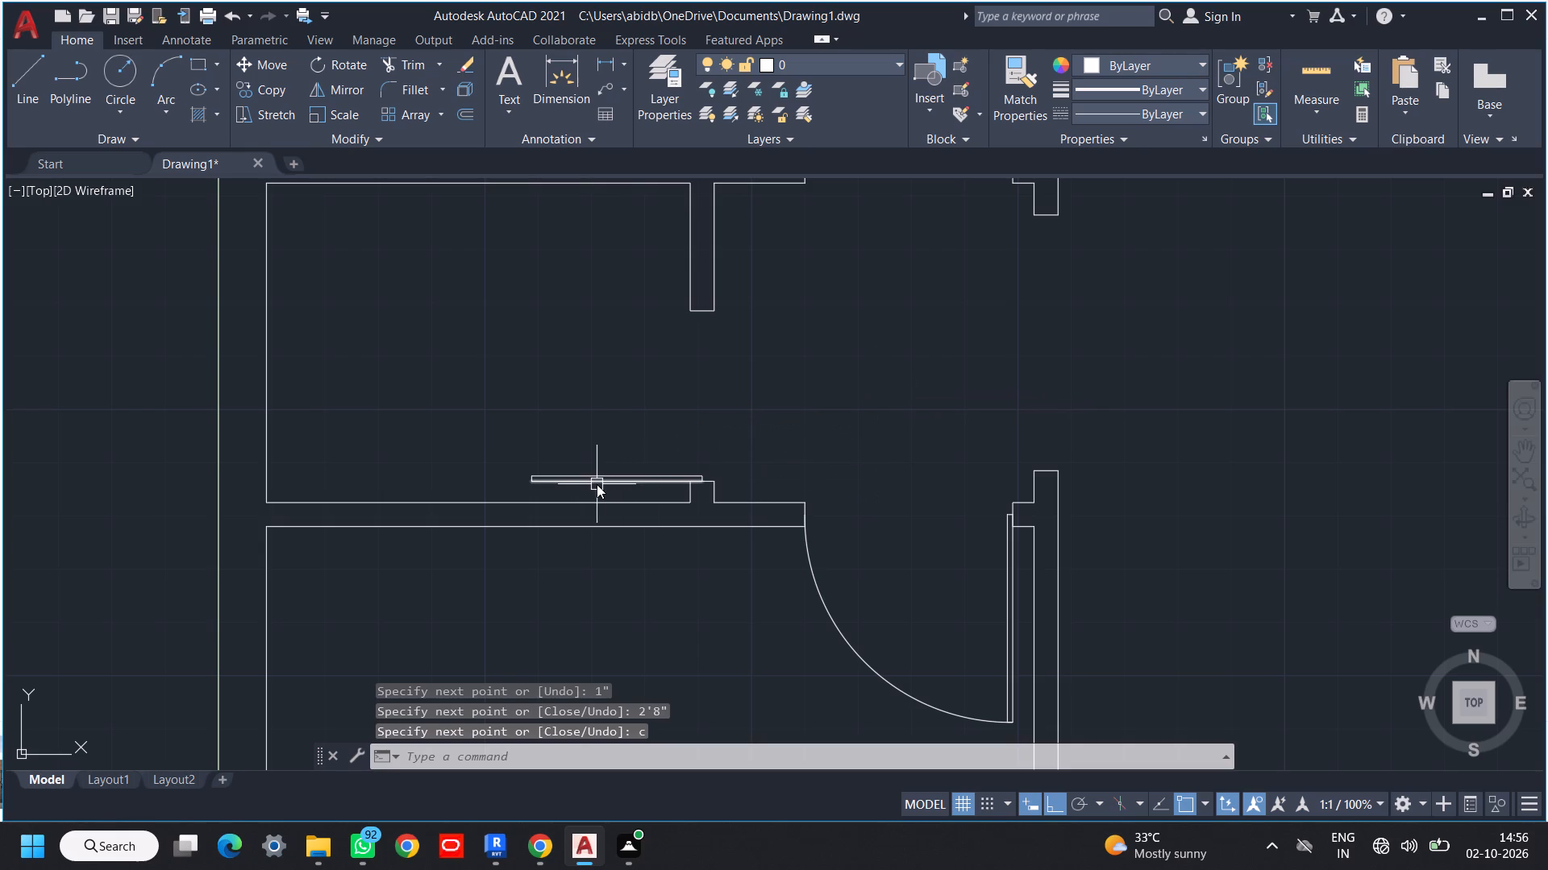
key(space)
scroll(526, 494, up, 4)
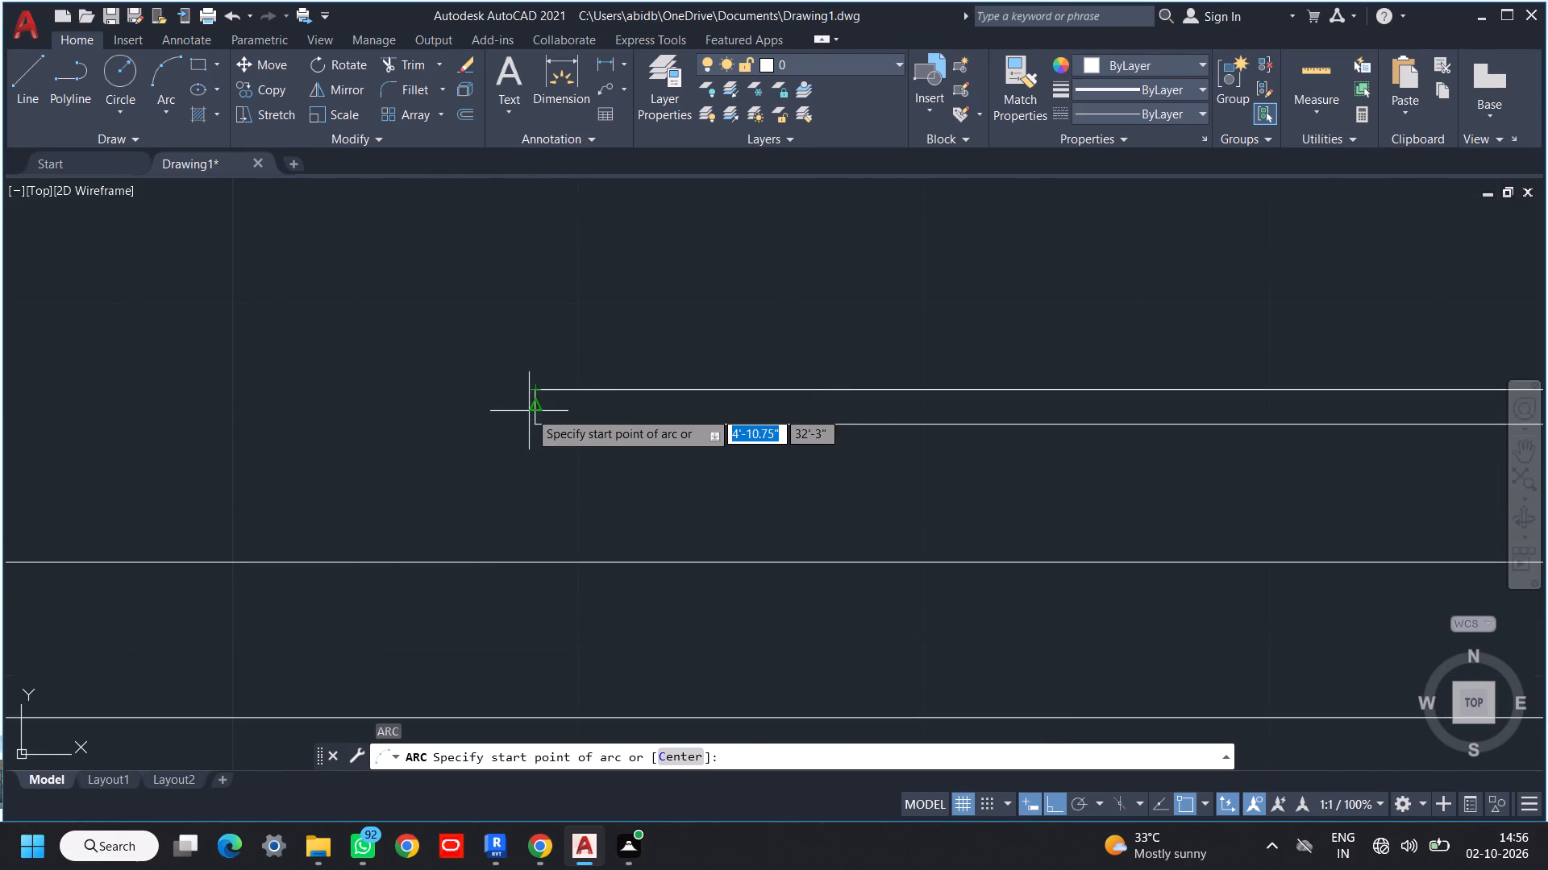
click(533, 428)
click(536, 392)
scroll(662, 304, down, 4)
middle_drag(709, 288, 597, 438)
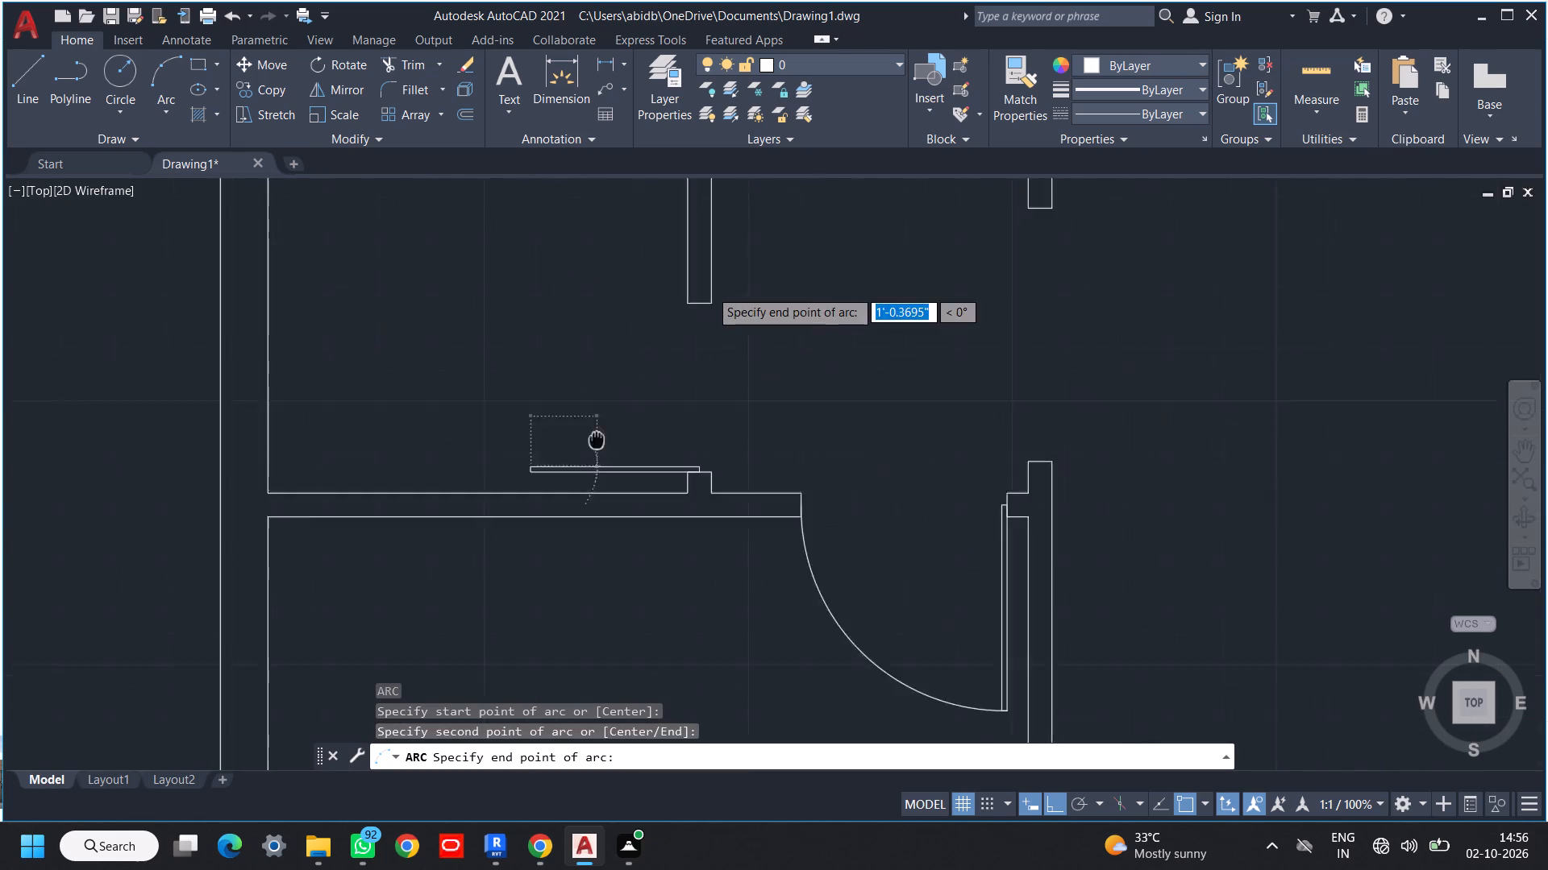
middle_drag(597, 438, 526, 545)
scroll(526, 544, up, 1)
click(691, 334)
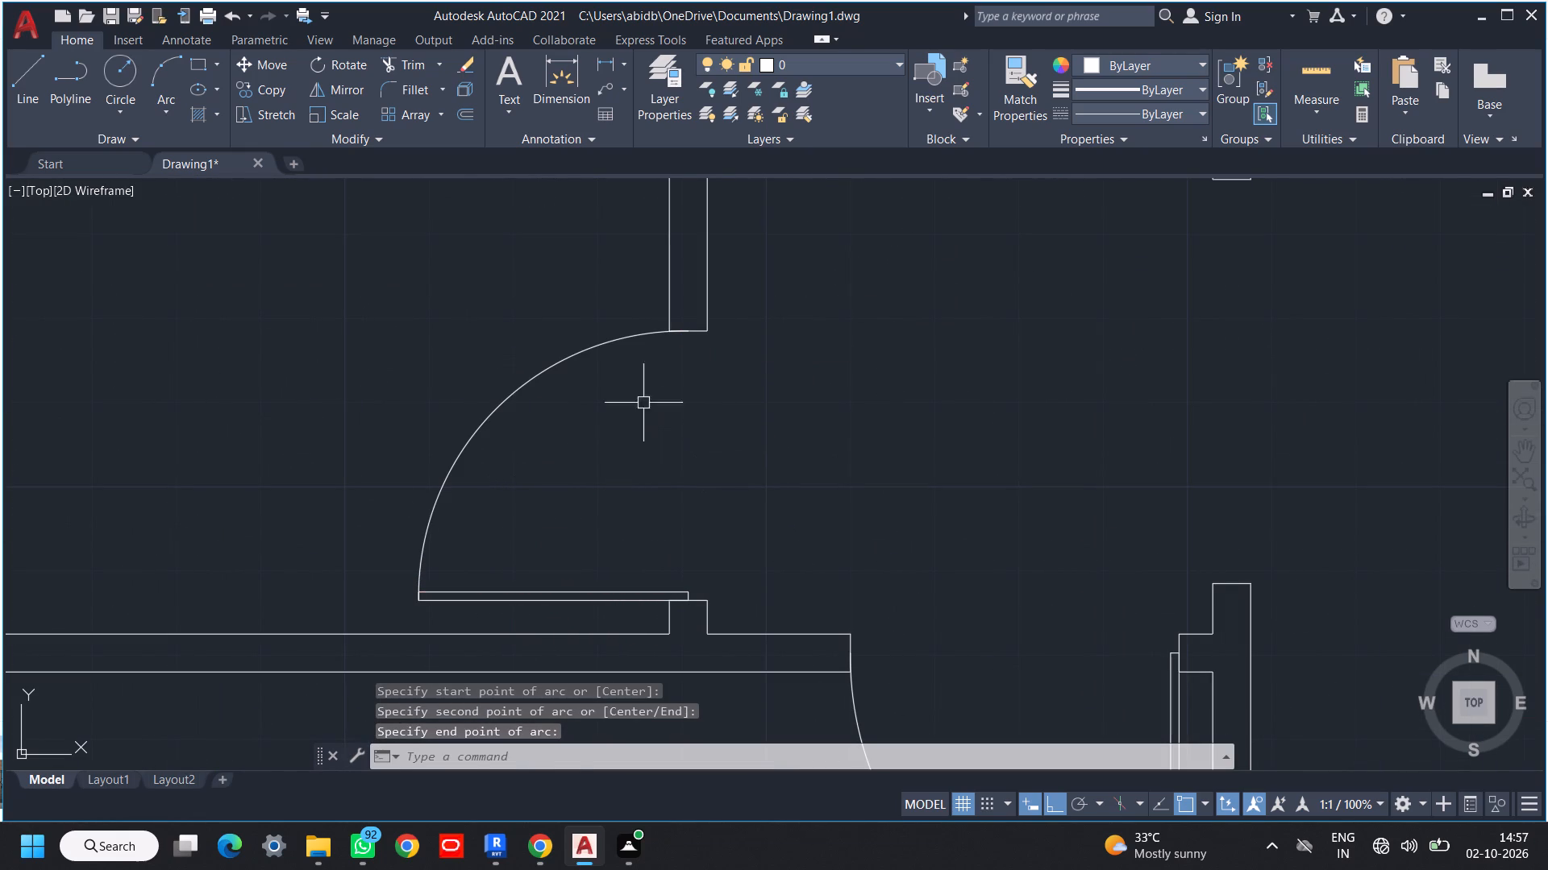
Group the partition door's four leaf lines and swing arc as one unnamed group.
click(637, 309)
click(388, 613)
scroll(656, 605, up, 4)
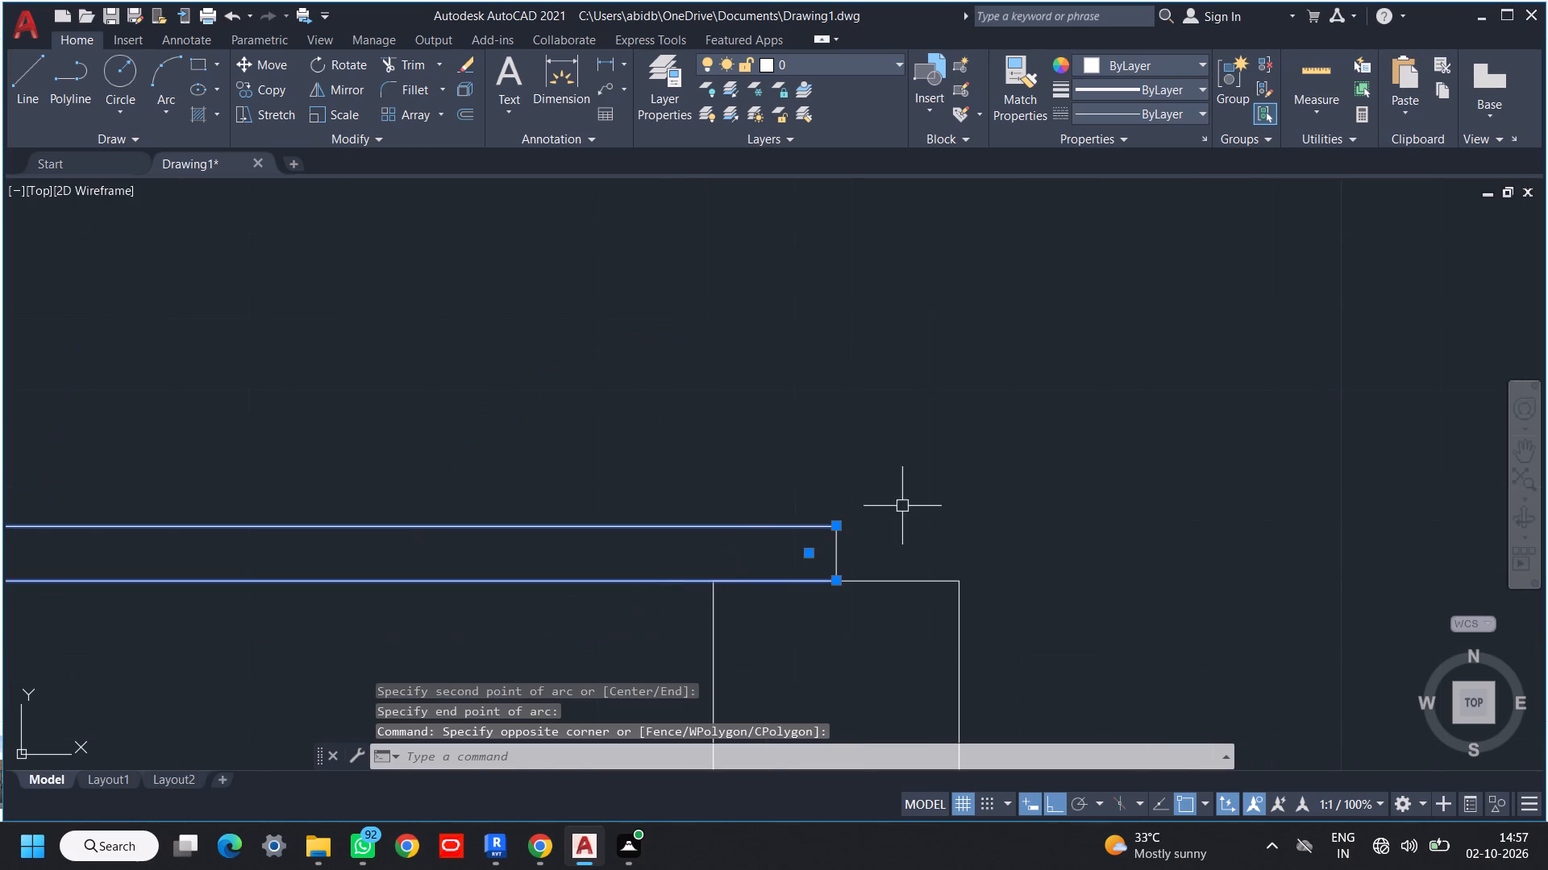
click(911, 505)
click(814, 554)
scroll(844, 532, down, 3)
middle_drag(872, 495, 814, 534)
key(g)
key(space)
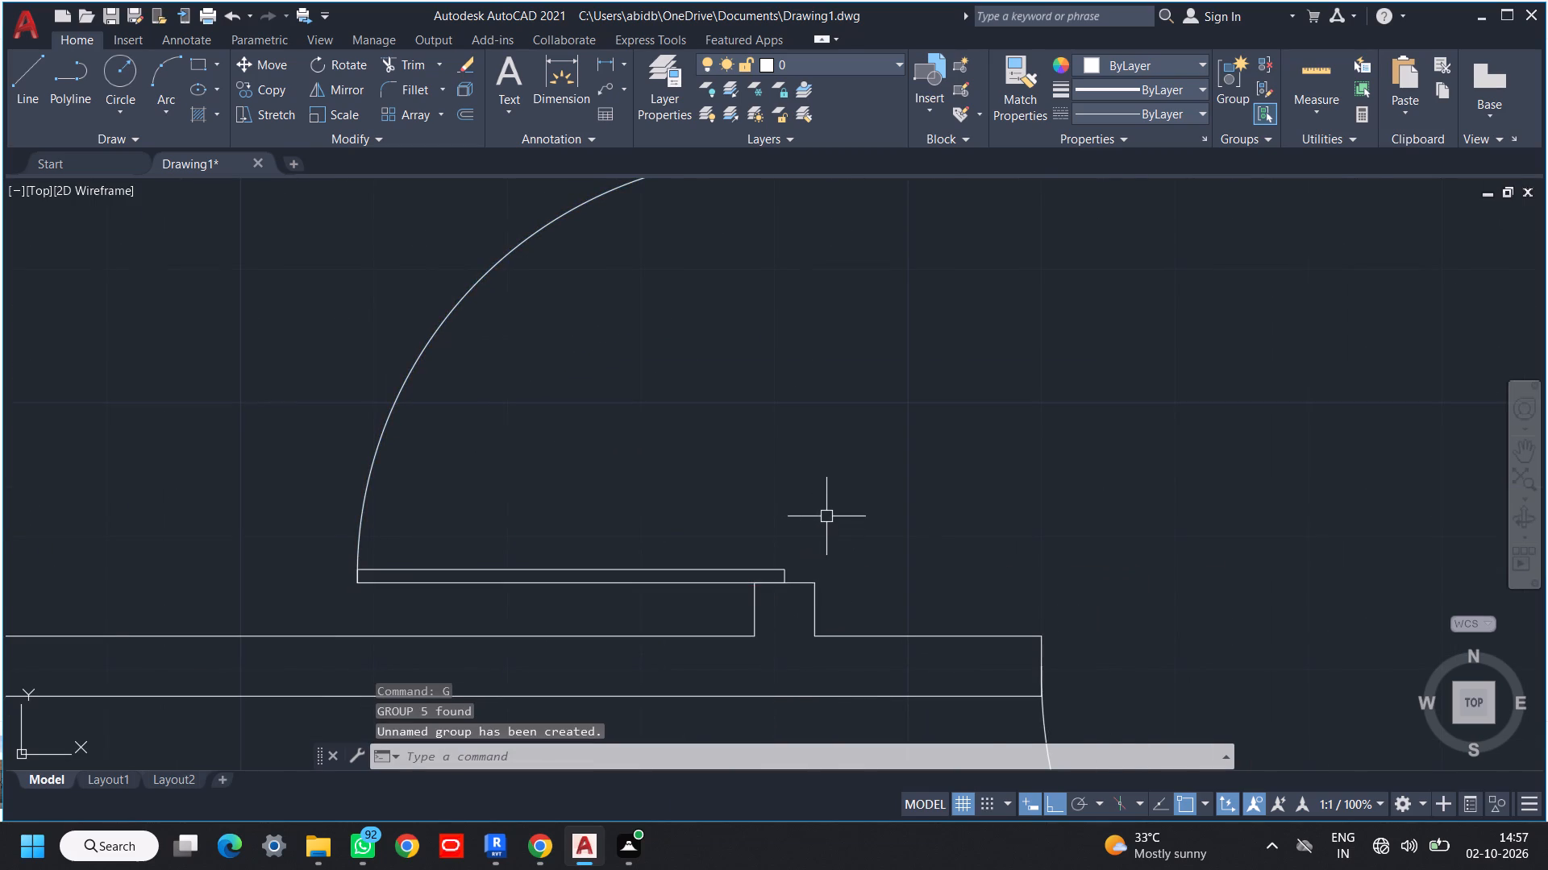
scroll(826, 516, down, 2)
click(668, 441)
scroll(839, 466, down, 3)
middle_drag(875, 467, 774, 437)
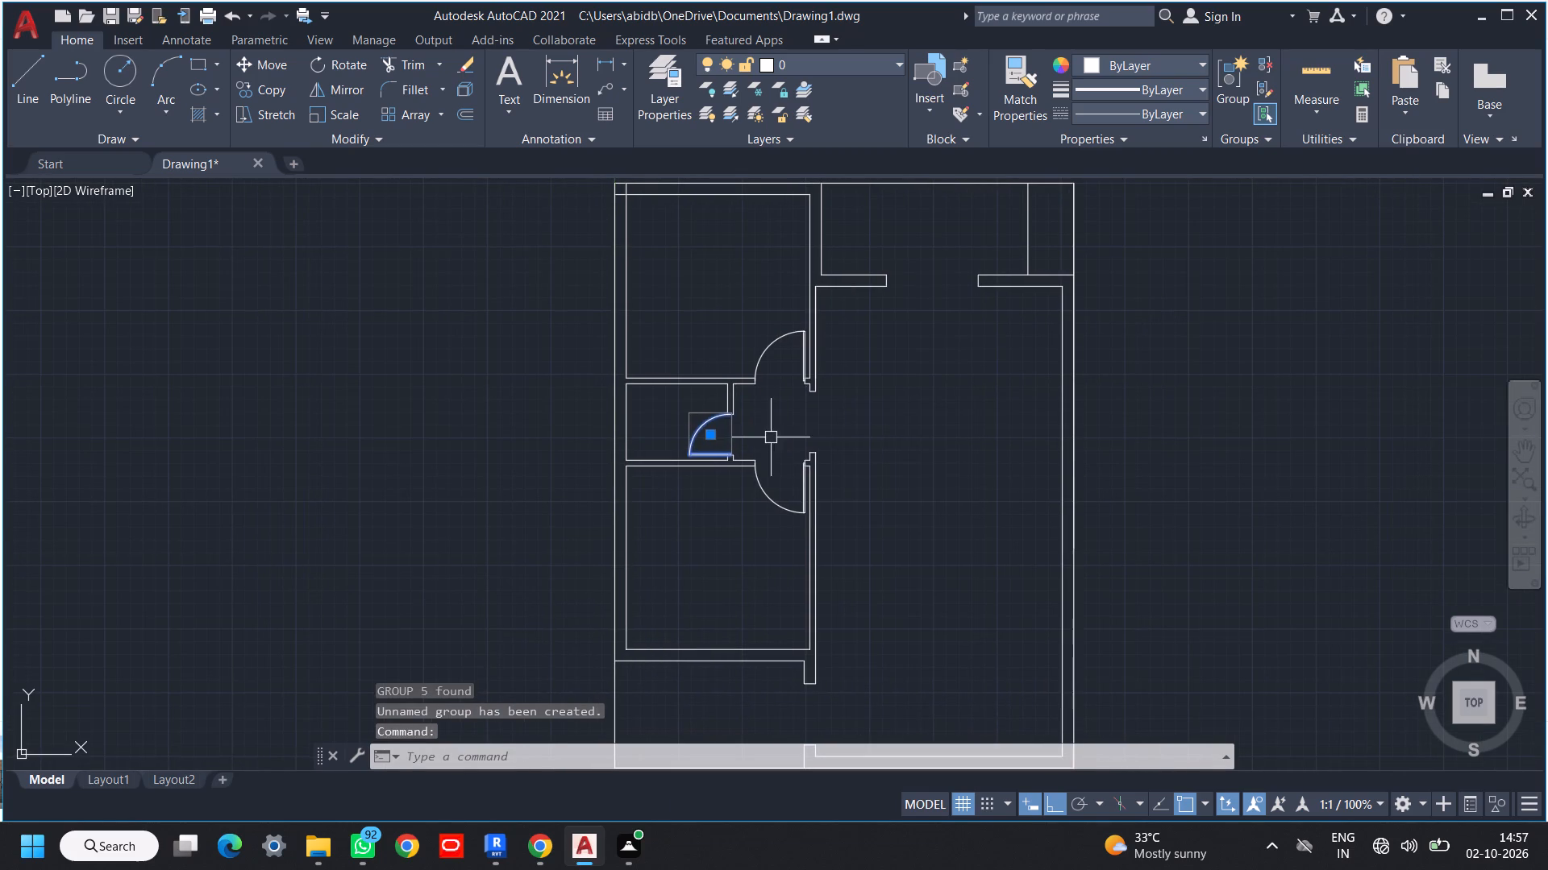
key(Escape)
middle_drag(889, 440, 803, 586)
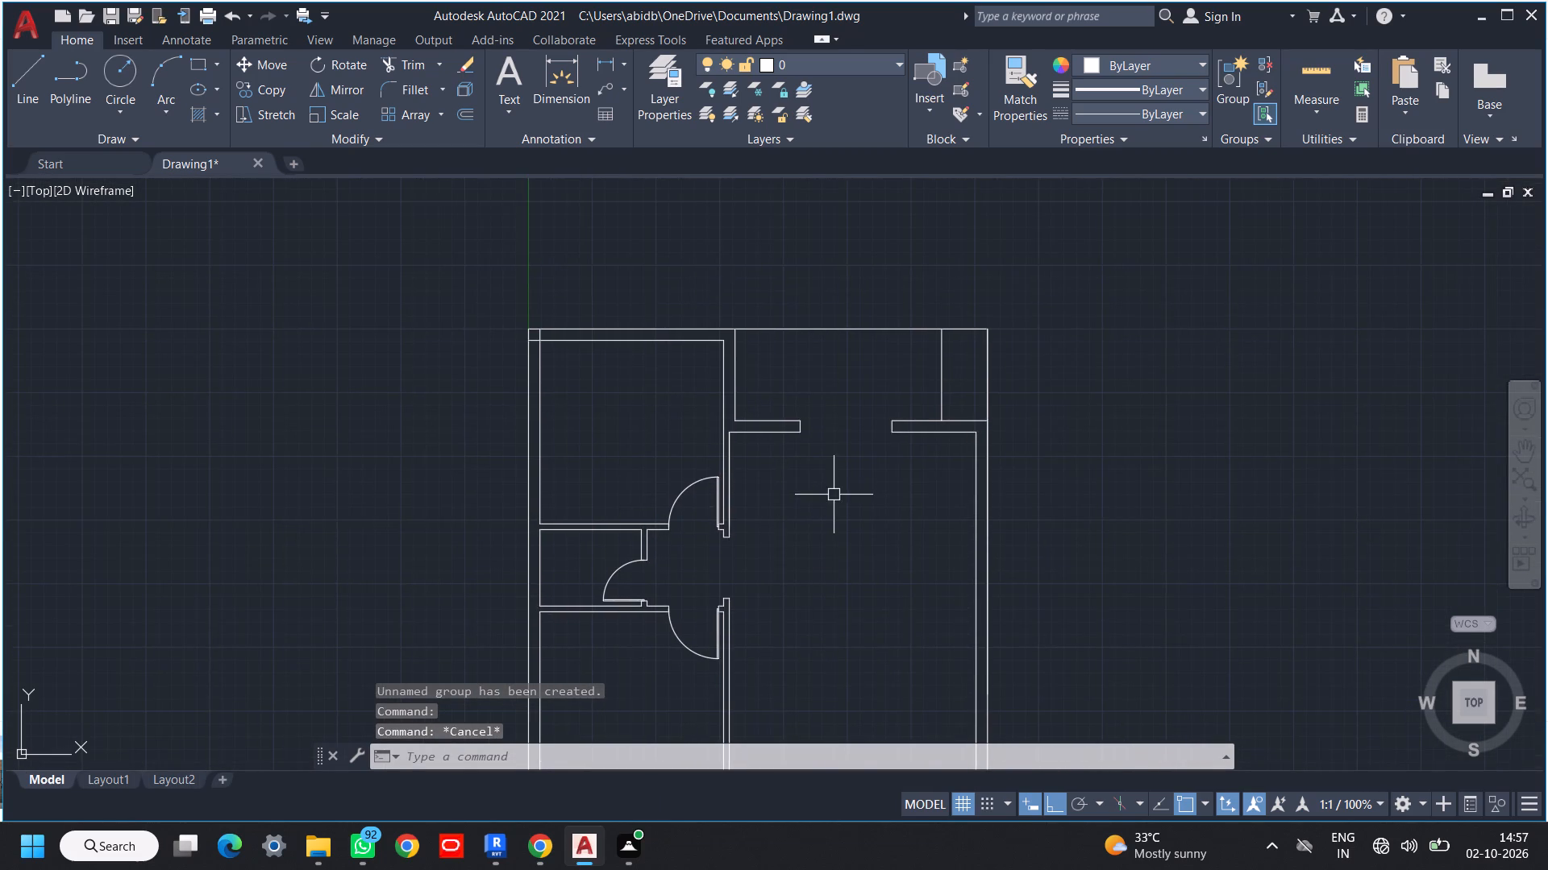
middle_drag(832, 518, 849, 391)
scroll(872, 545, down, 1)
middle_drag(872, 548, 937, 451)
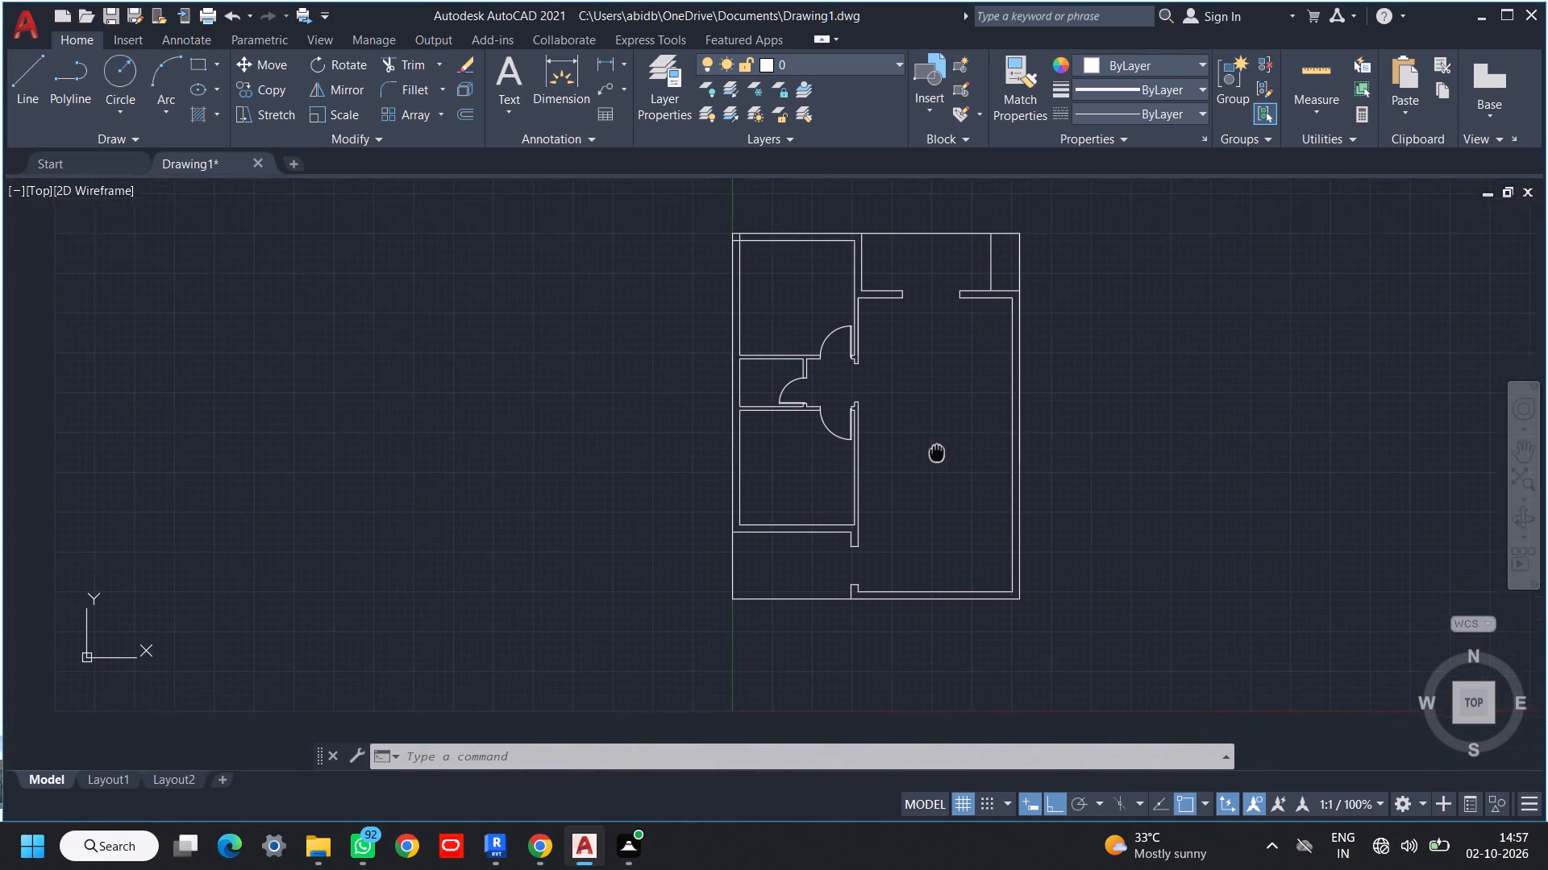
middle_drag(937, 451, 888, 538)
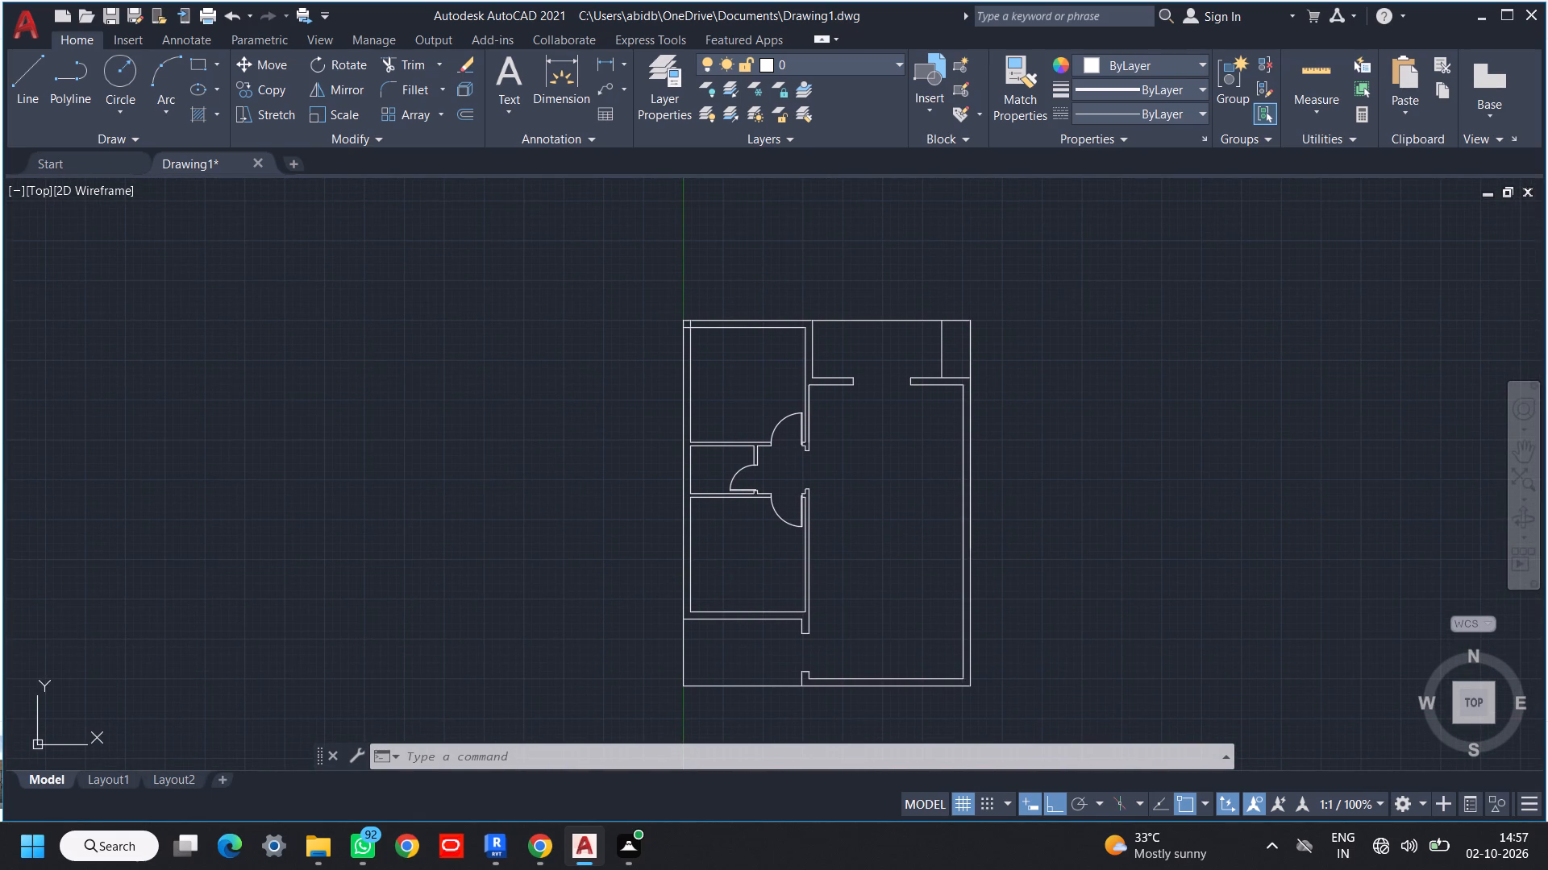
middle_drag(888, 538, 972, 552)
Offset the upper-left room's bottom wall line 2' up into the room.
middle_drag(828, 454, 864, 462)
scroll(865, 465, up, 1)
key(o)
key(space)
key(space)
scroll(841, 456, up, 2)
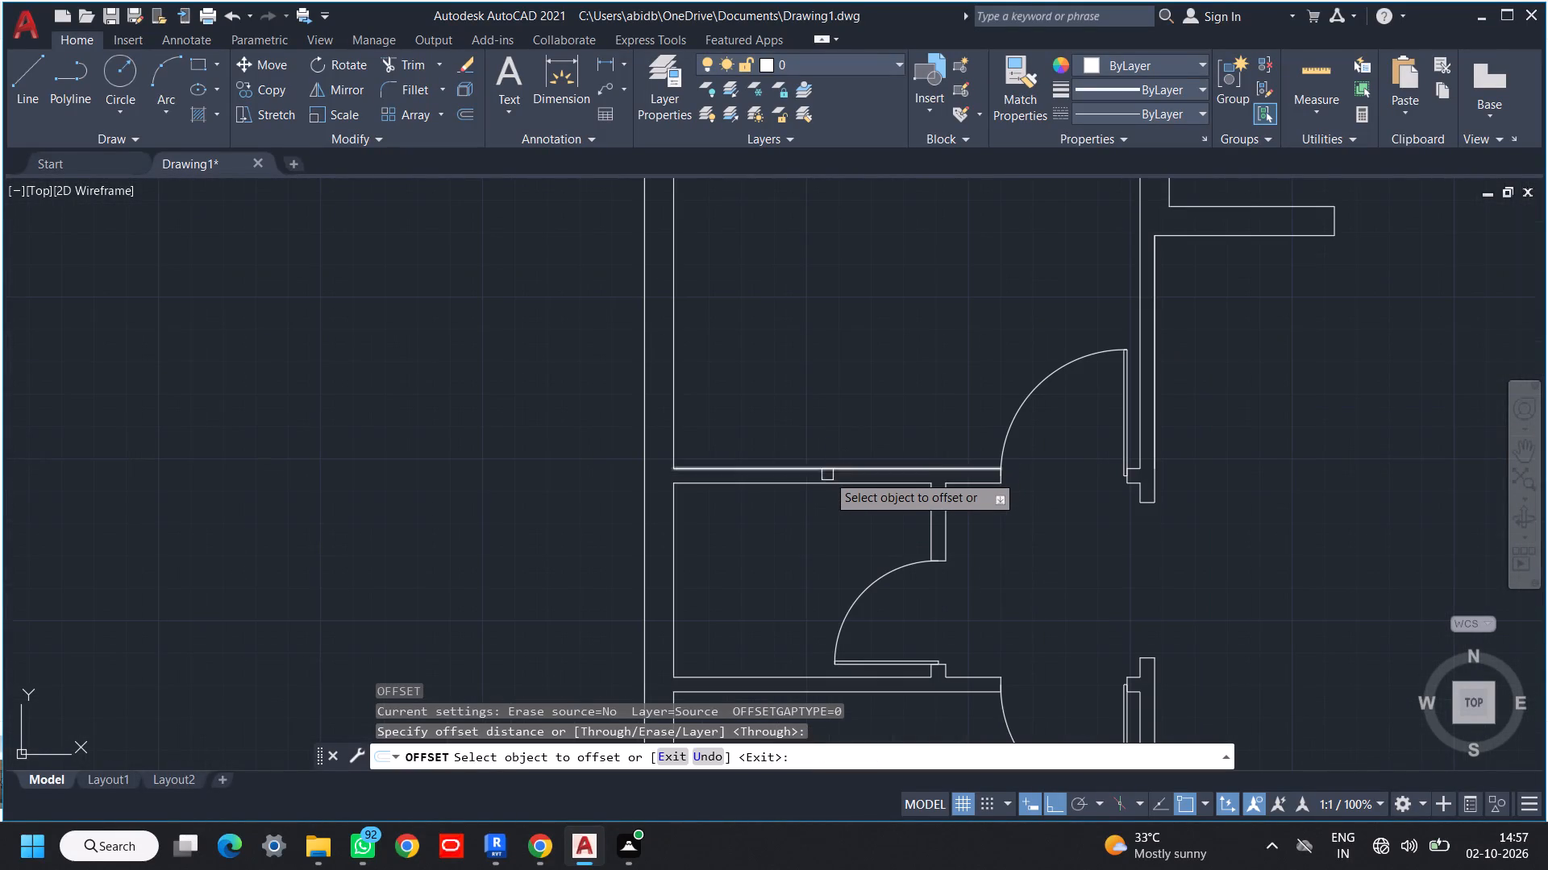
click(826, 470)
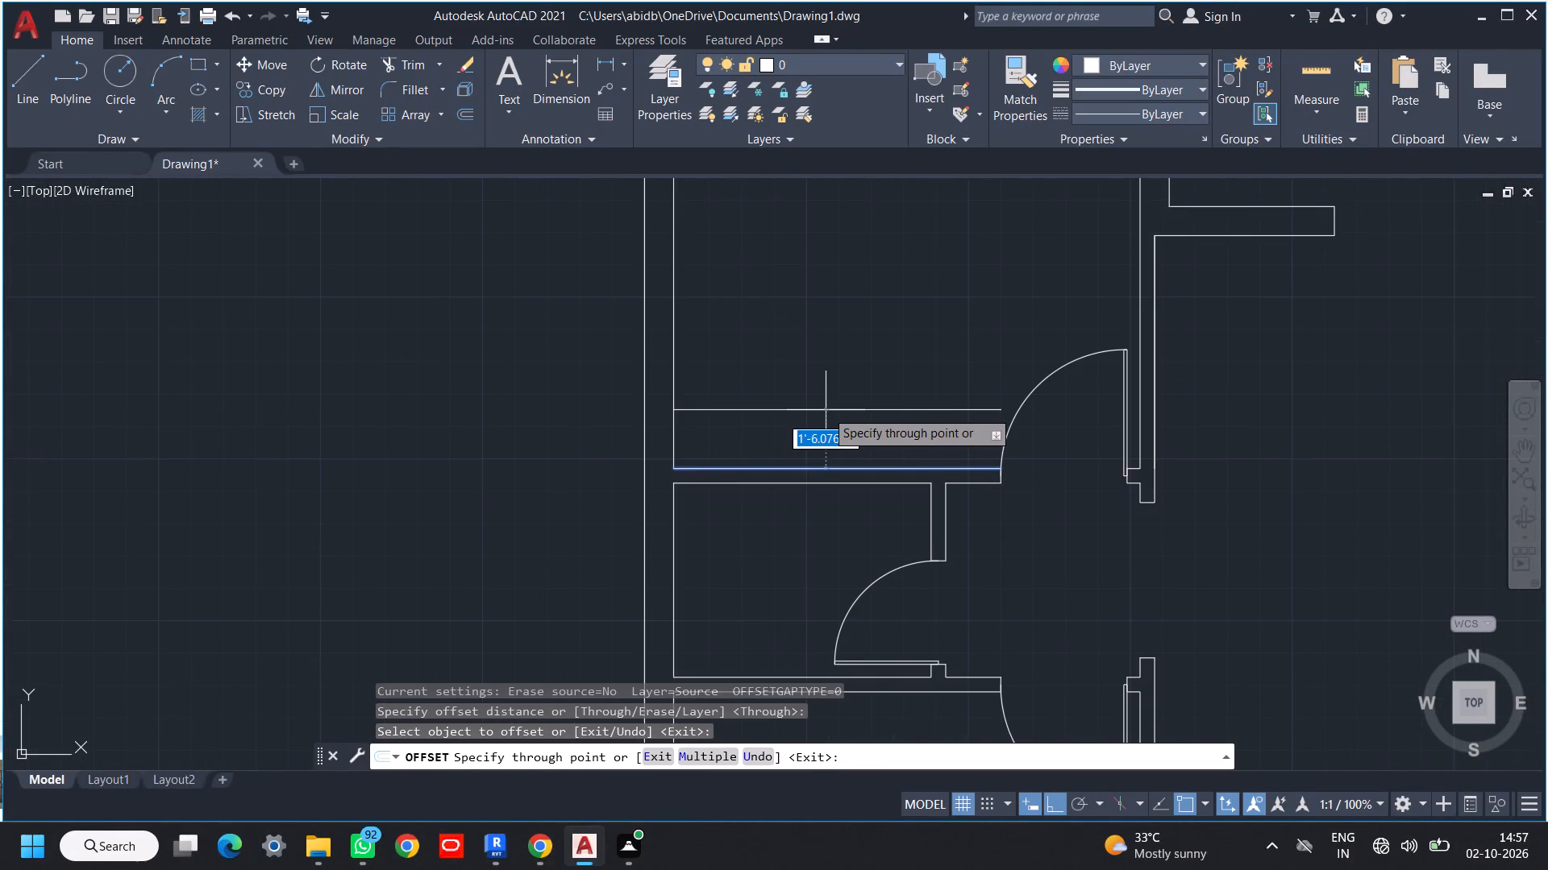
scroll(826, 410, down, 1)
middle_drag(801, 409, 777, 409)
middle_drag(776, 408, 751, 437)
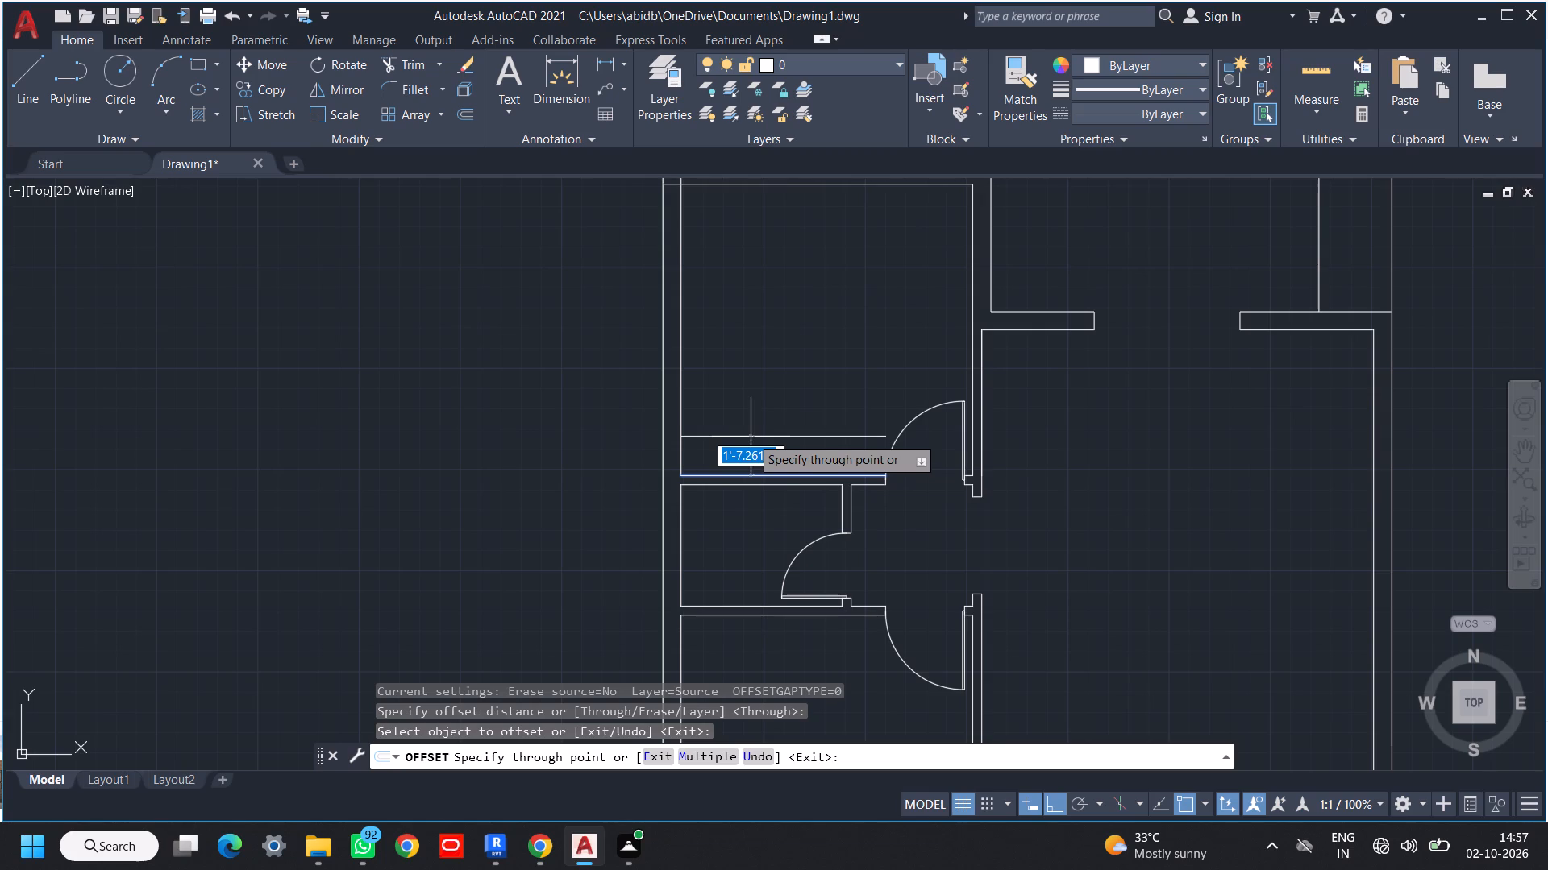
text(2')
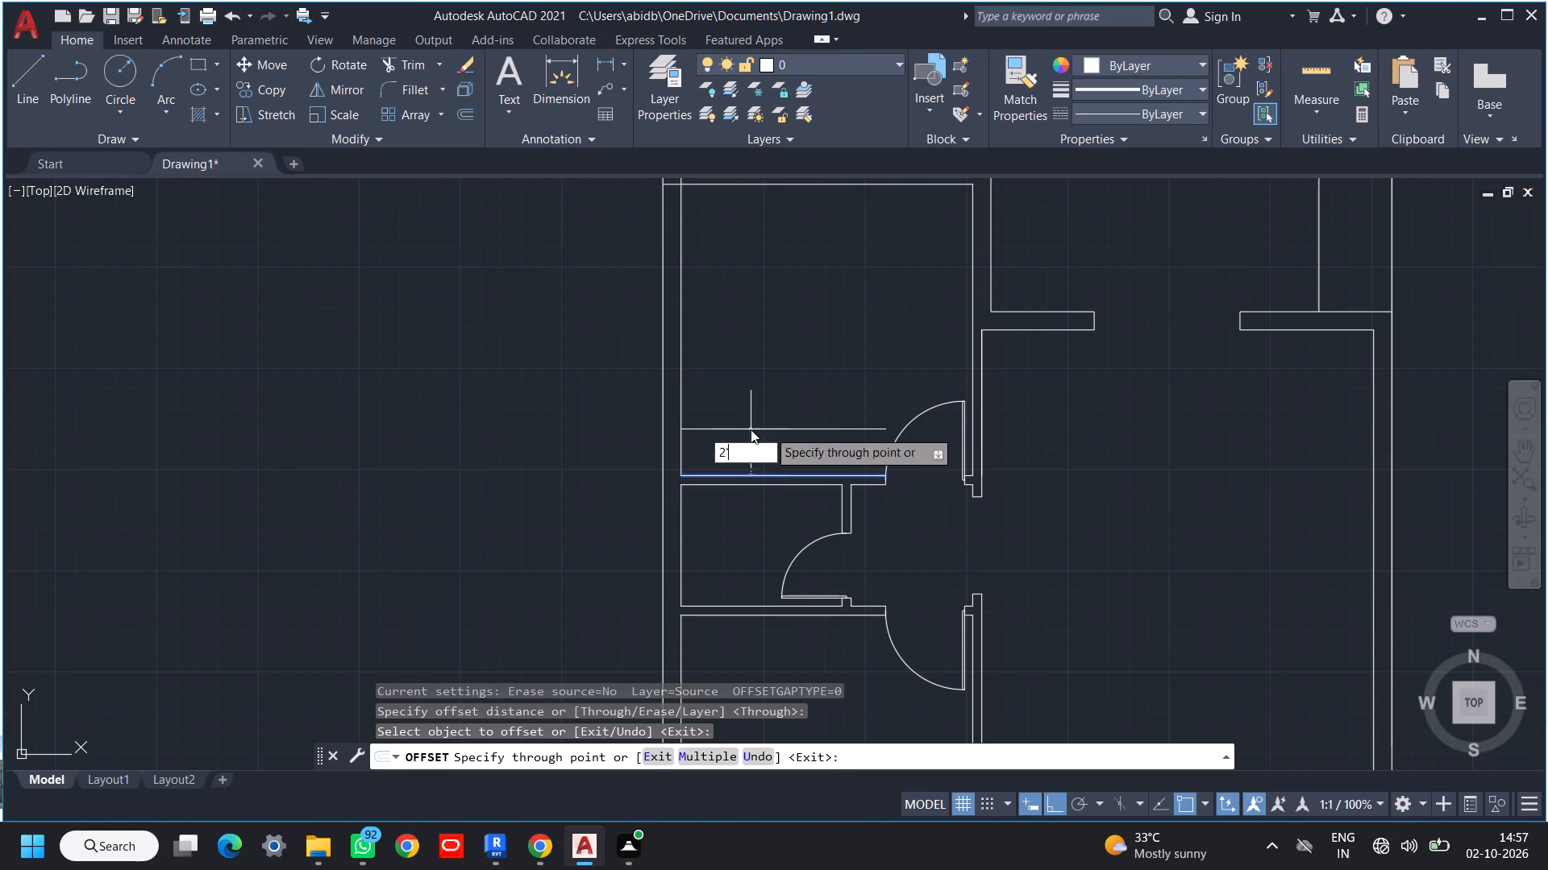
key(Return)
Offset the upper-left room's inner left wall line 6' to the right into the room.
scroll(726, 450, up, 1)
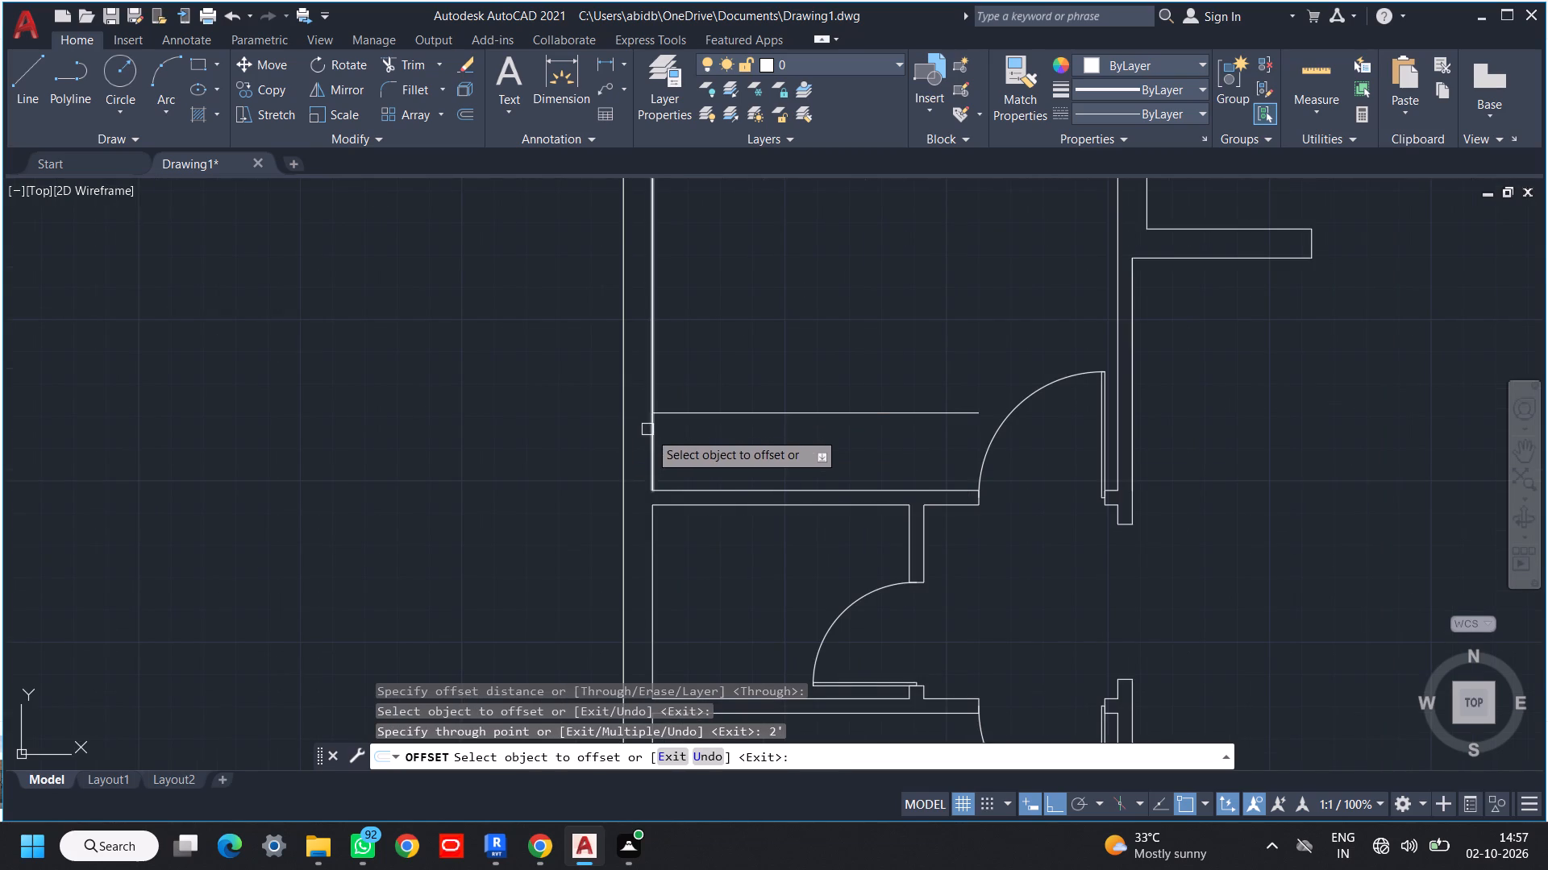
click(651, 434)
scroll(926, 466, down, 1)
middle_drag(920, 473, 834, 540)
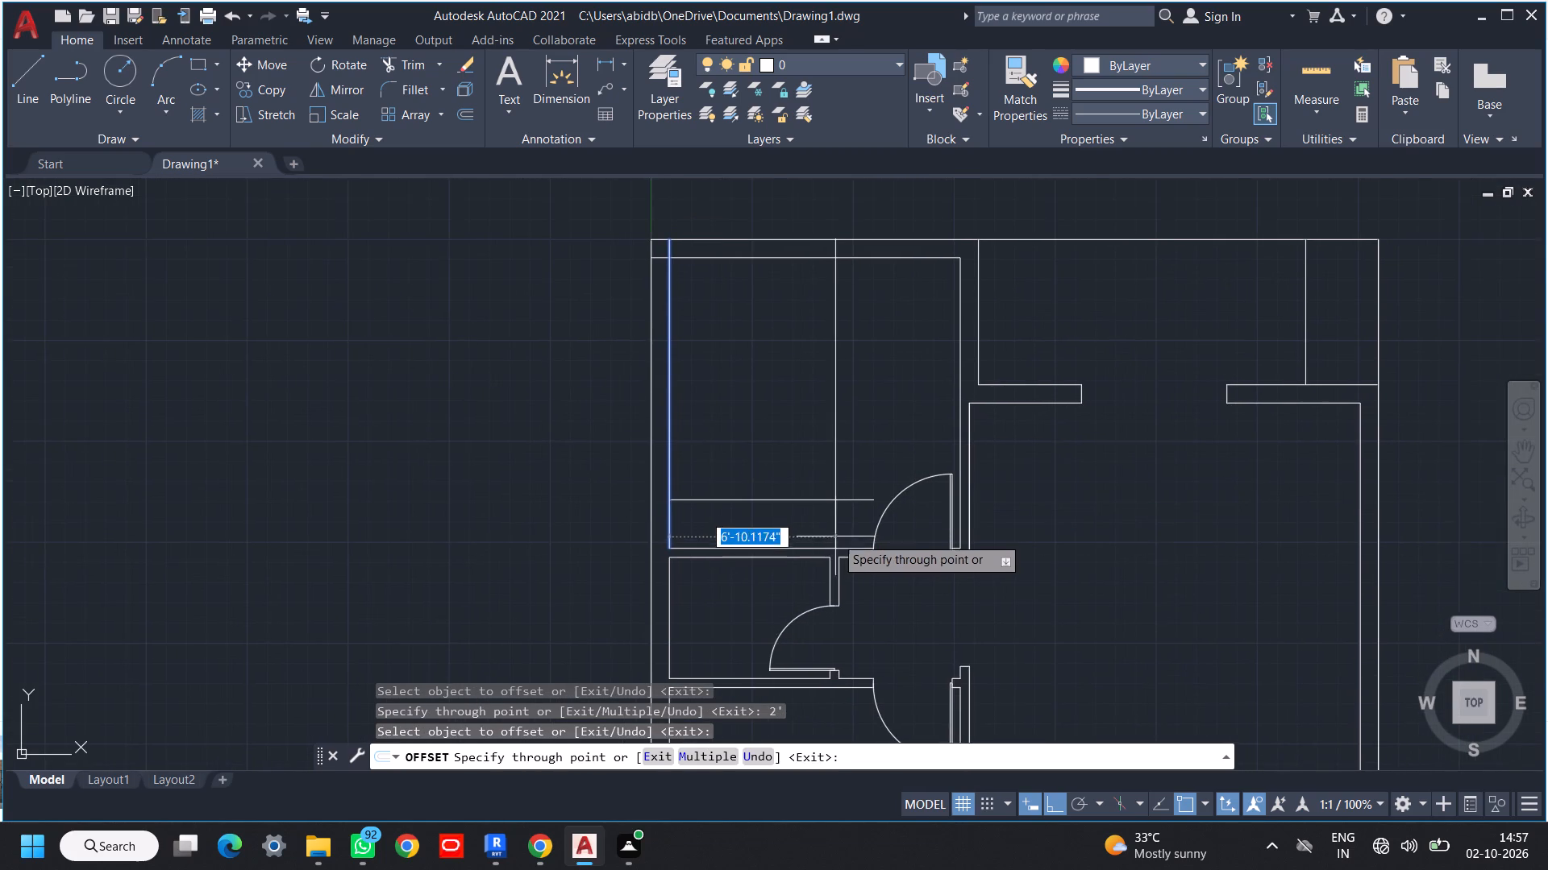
scroll(838, 528, up, 1)
text(6')
key(Return)
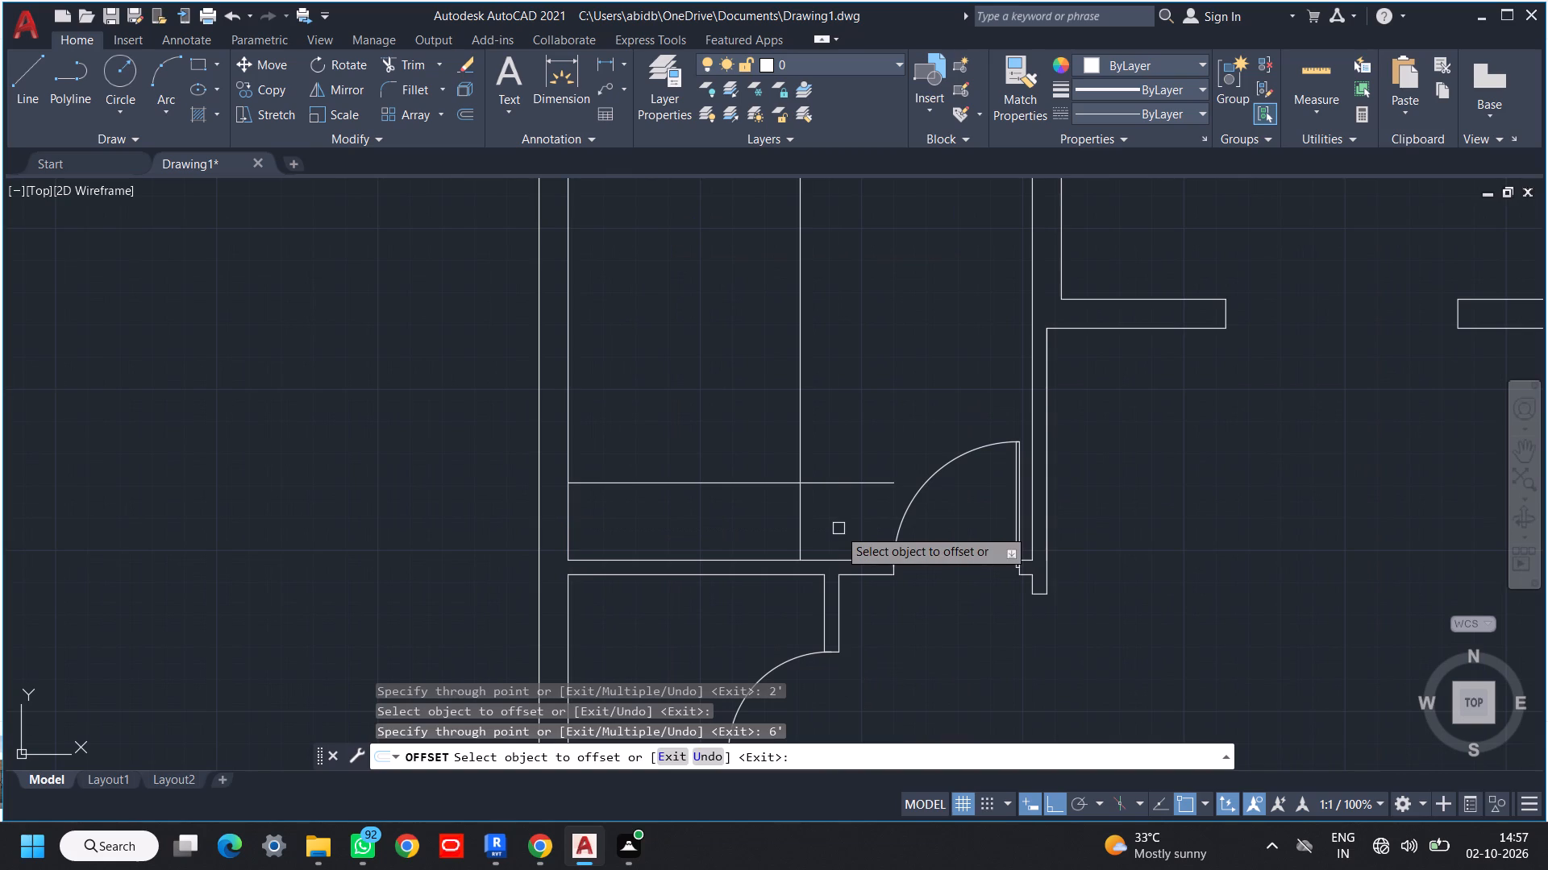
key(Escape)
Trim both offset lines past their crossing to leave a 6' by 2' rectangle in the room's lower left corner.
text(tr)
key(space)
key(space)
click(747, 403)
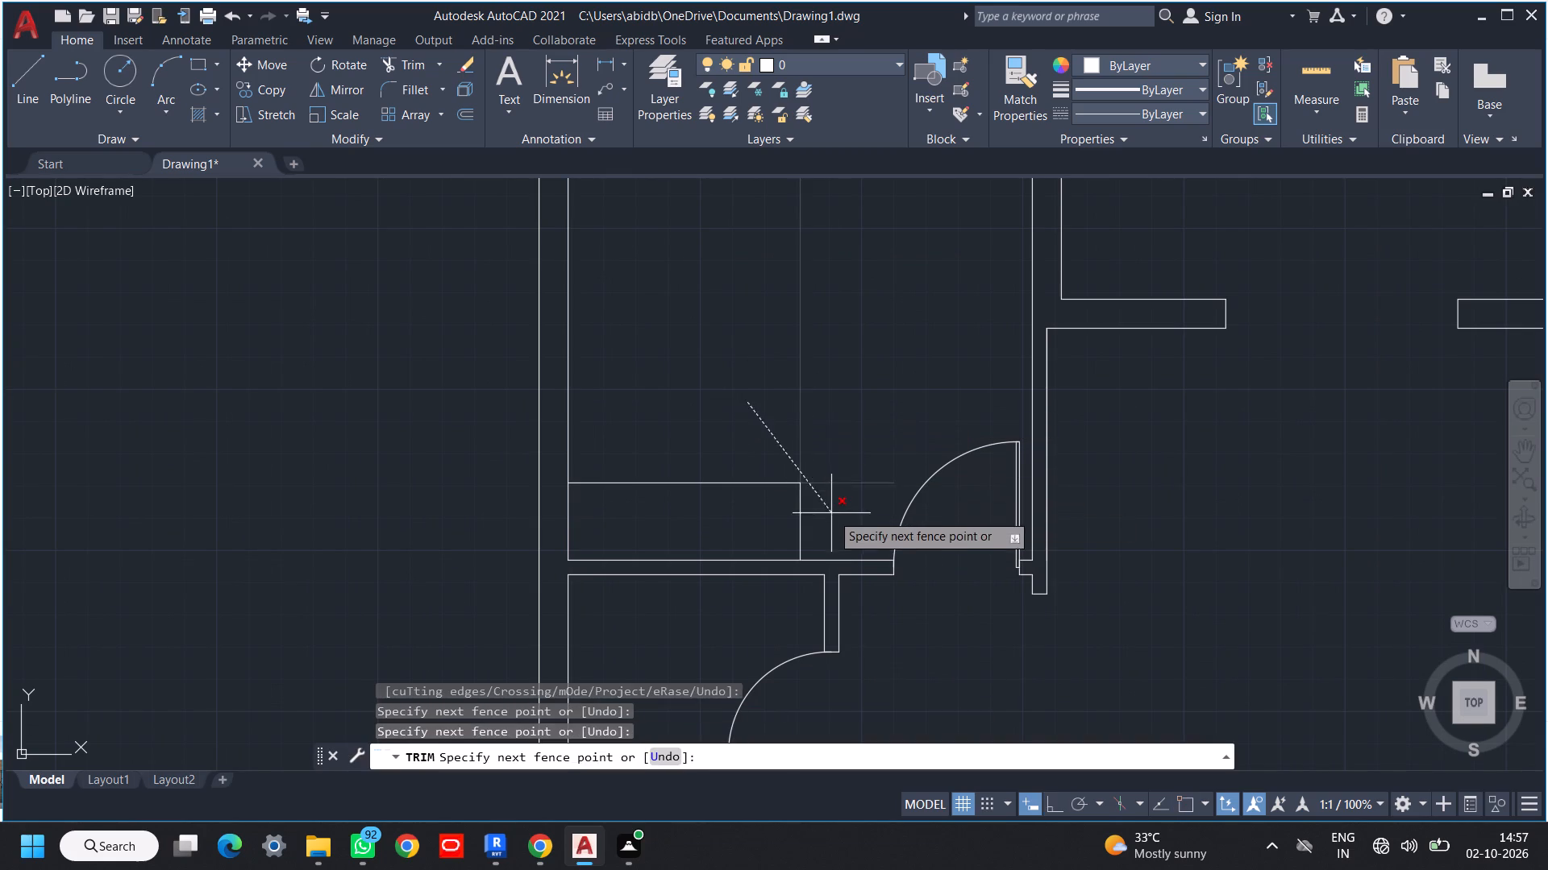
click(831, 513)
middle_drag(840, 500, 858, 470)
key(Escape)
scroll(807, 525, down, 1)
middle_drag(812, 512, 829, 486)
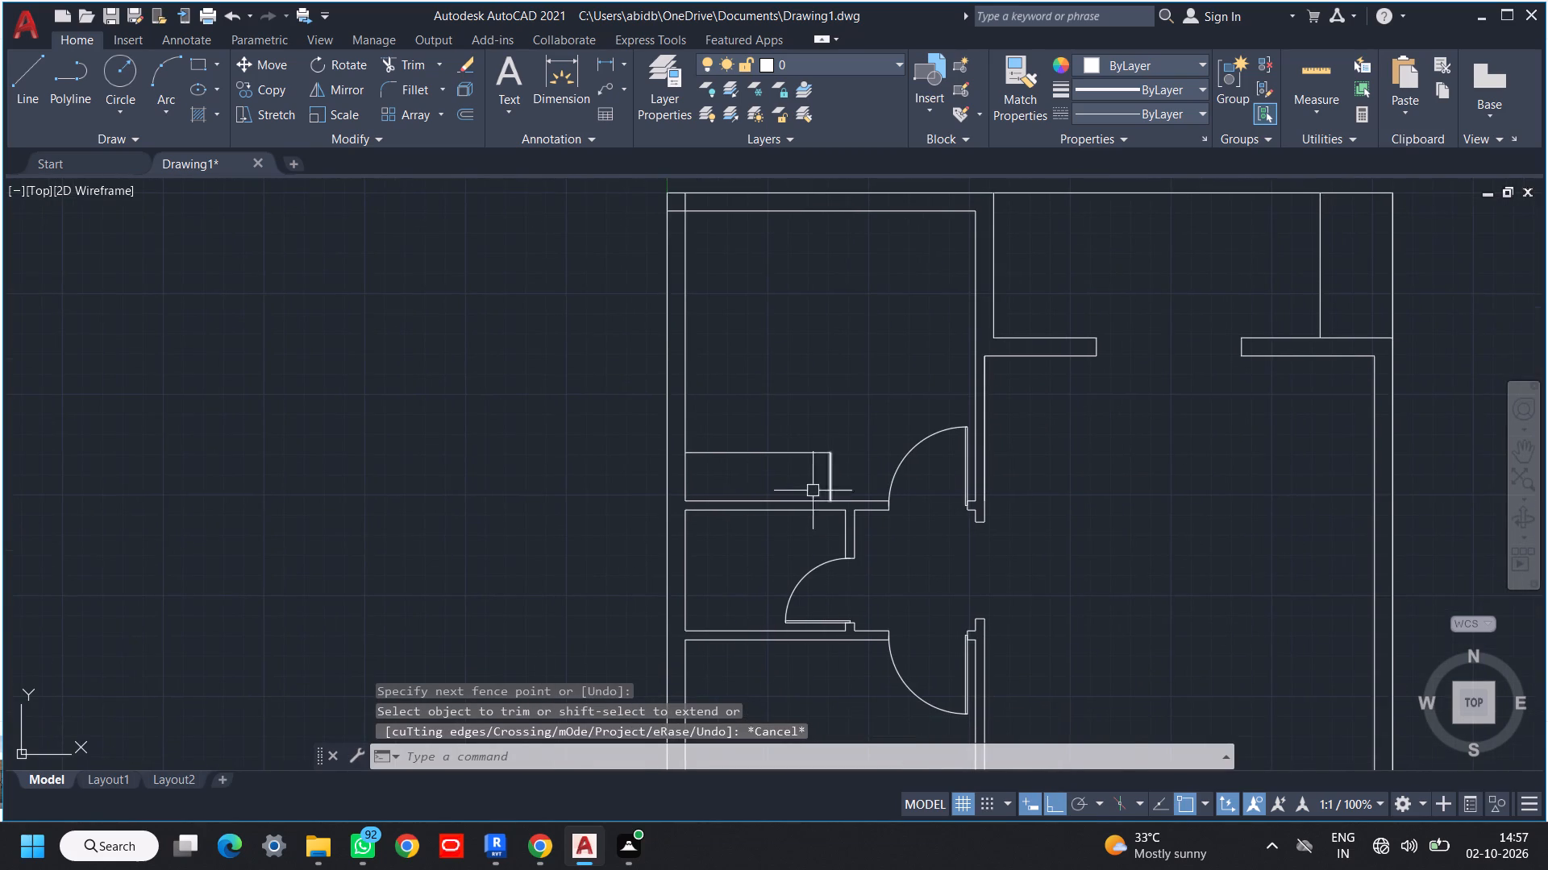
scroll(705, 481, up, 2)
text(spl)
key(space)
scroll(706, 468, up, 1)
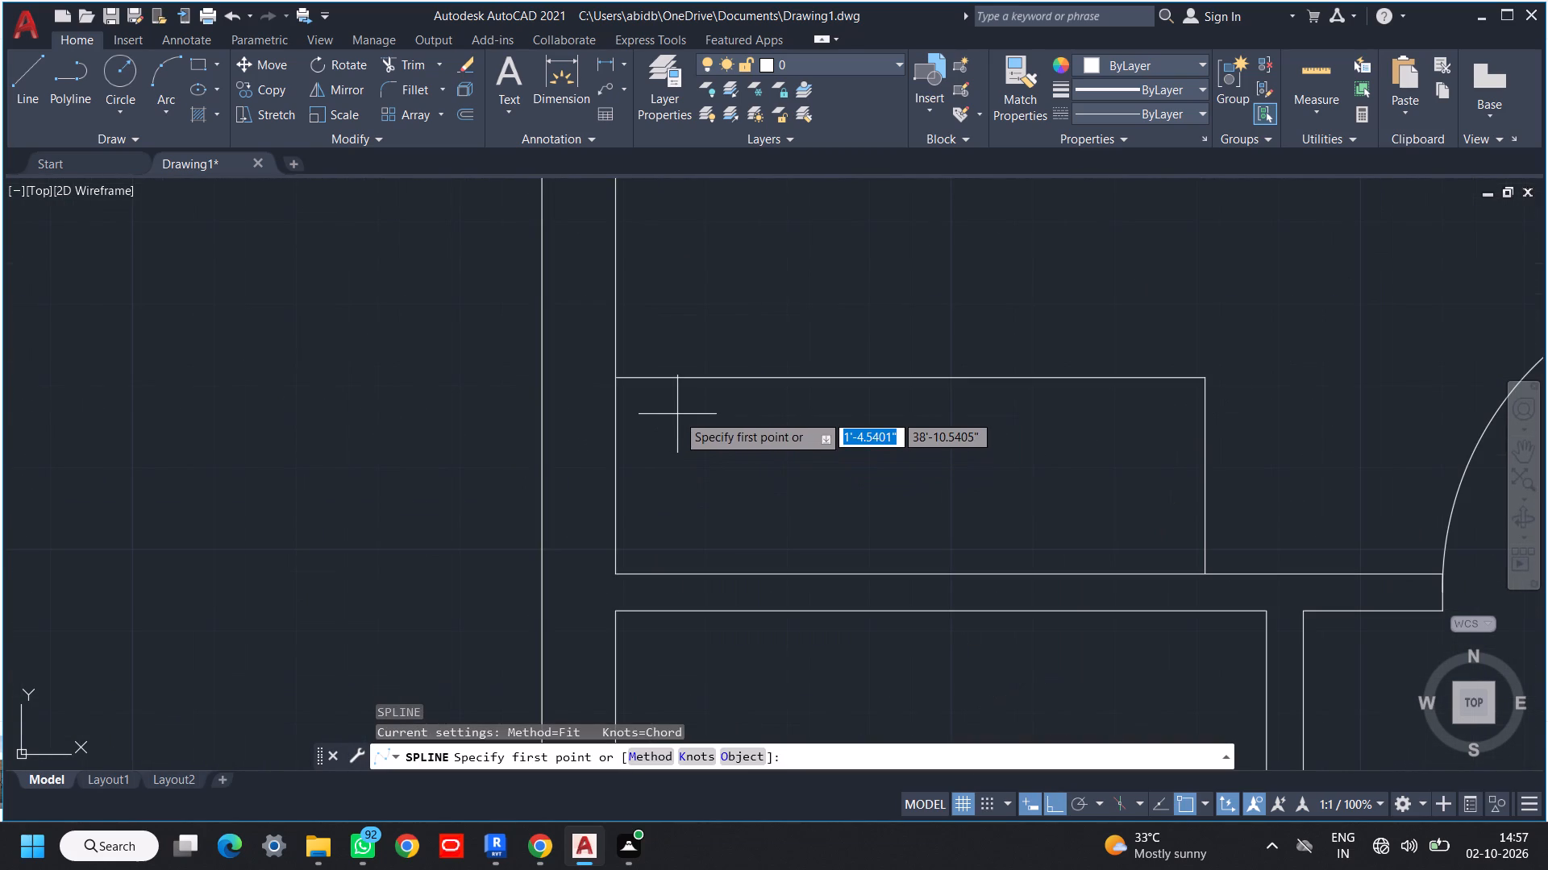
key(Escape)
Draw a narrow vertical ellipse near the left end of the 6' by 2' rectangle.
key(e)
key(l)
text(ip)
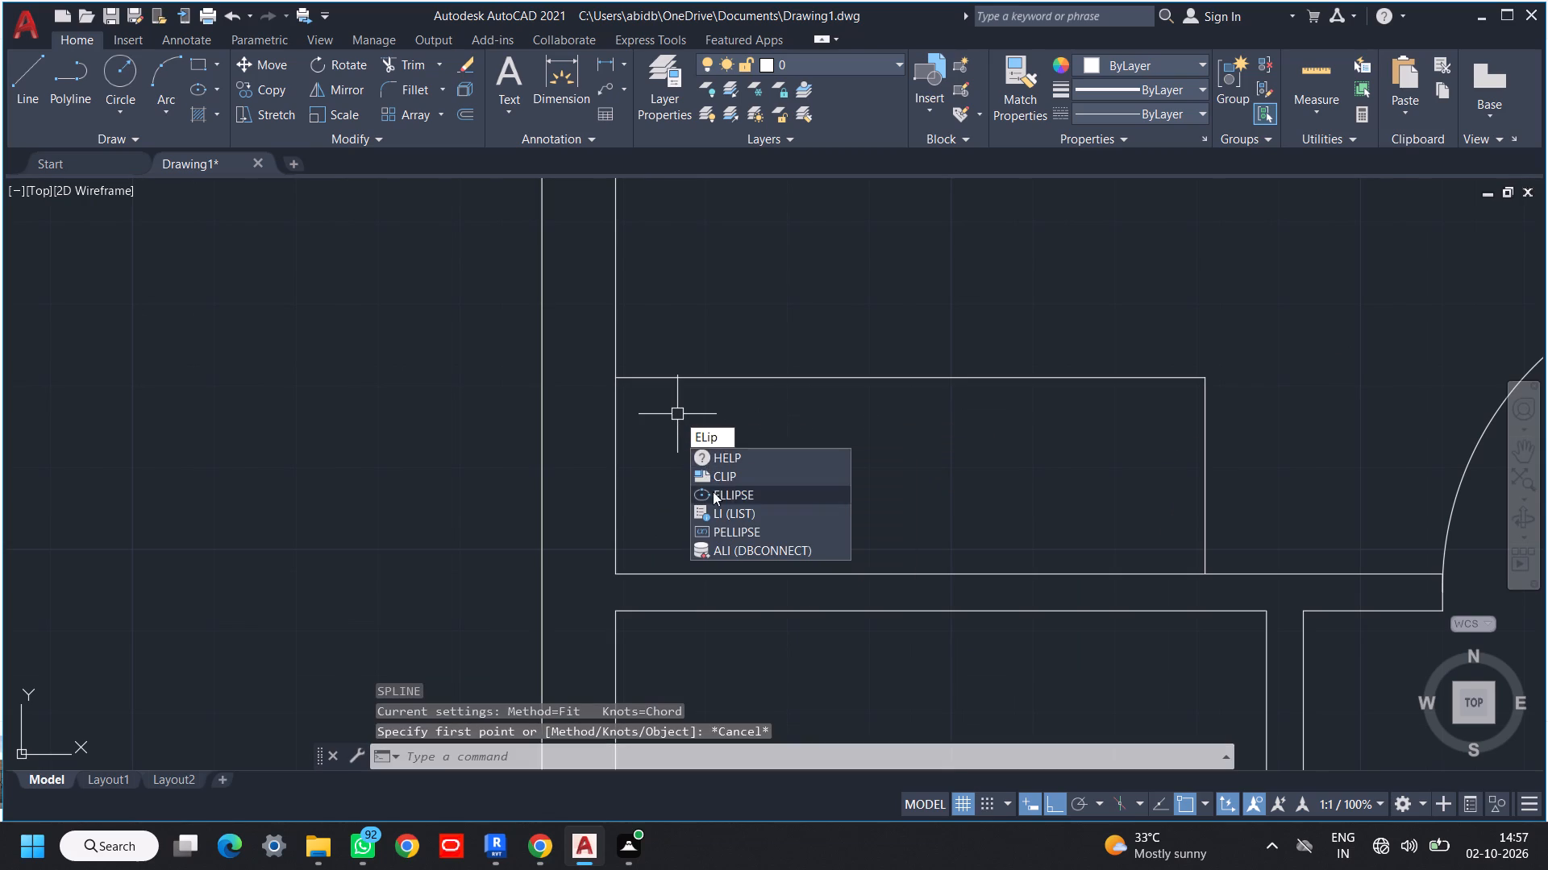
click(715, 498)
click(701, 427)
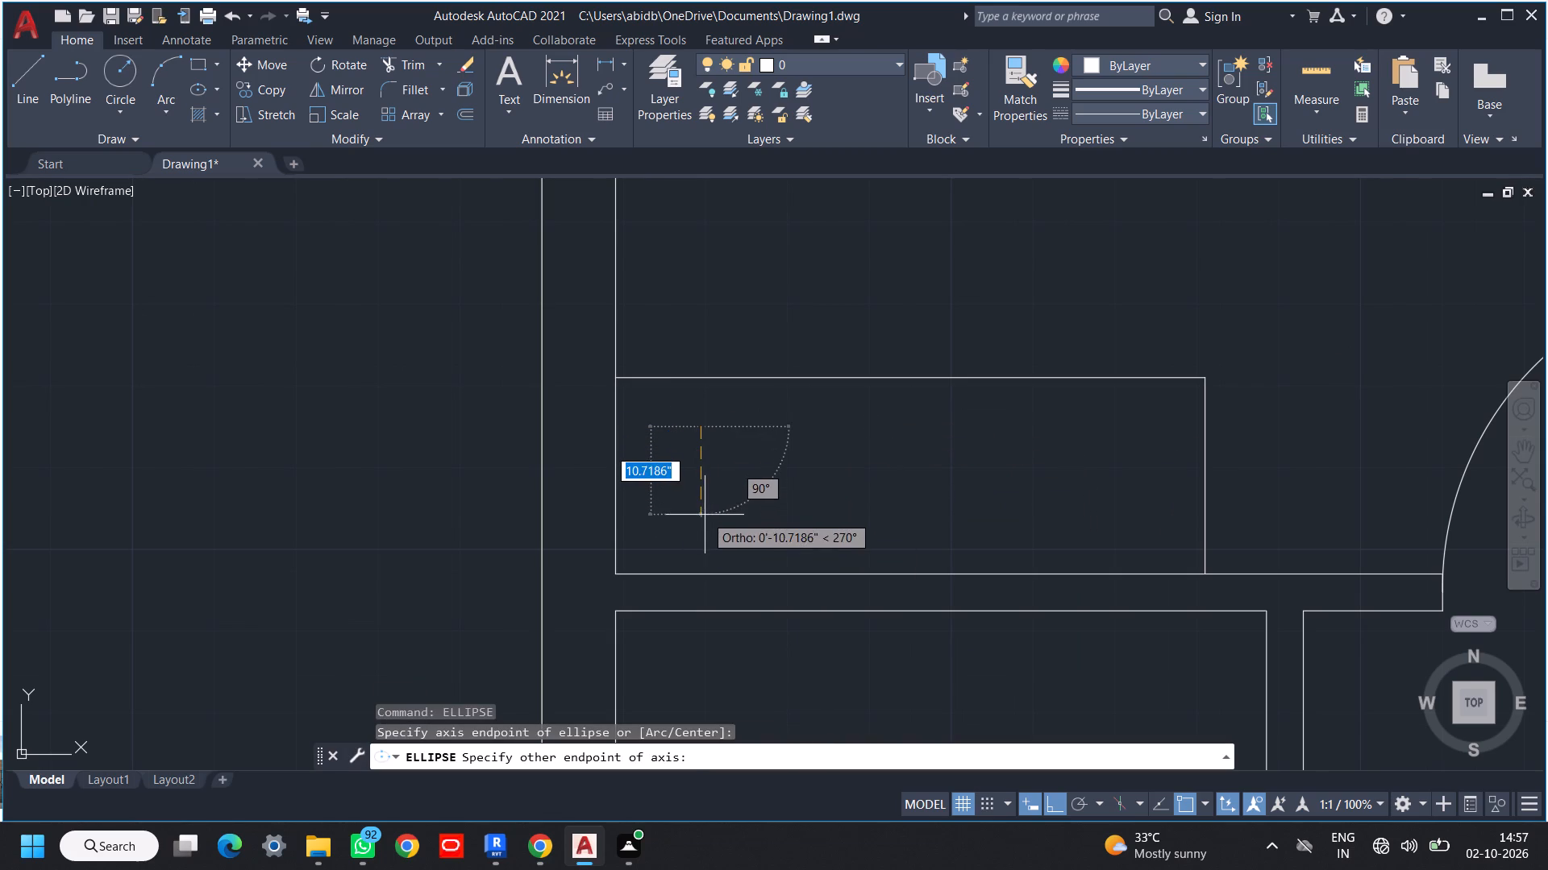
click(705, 524)
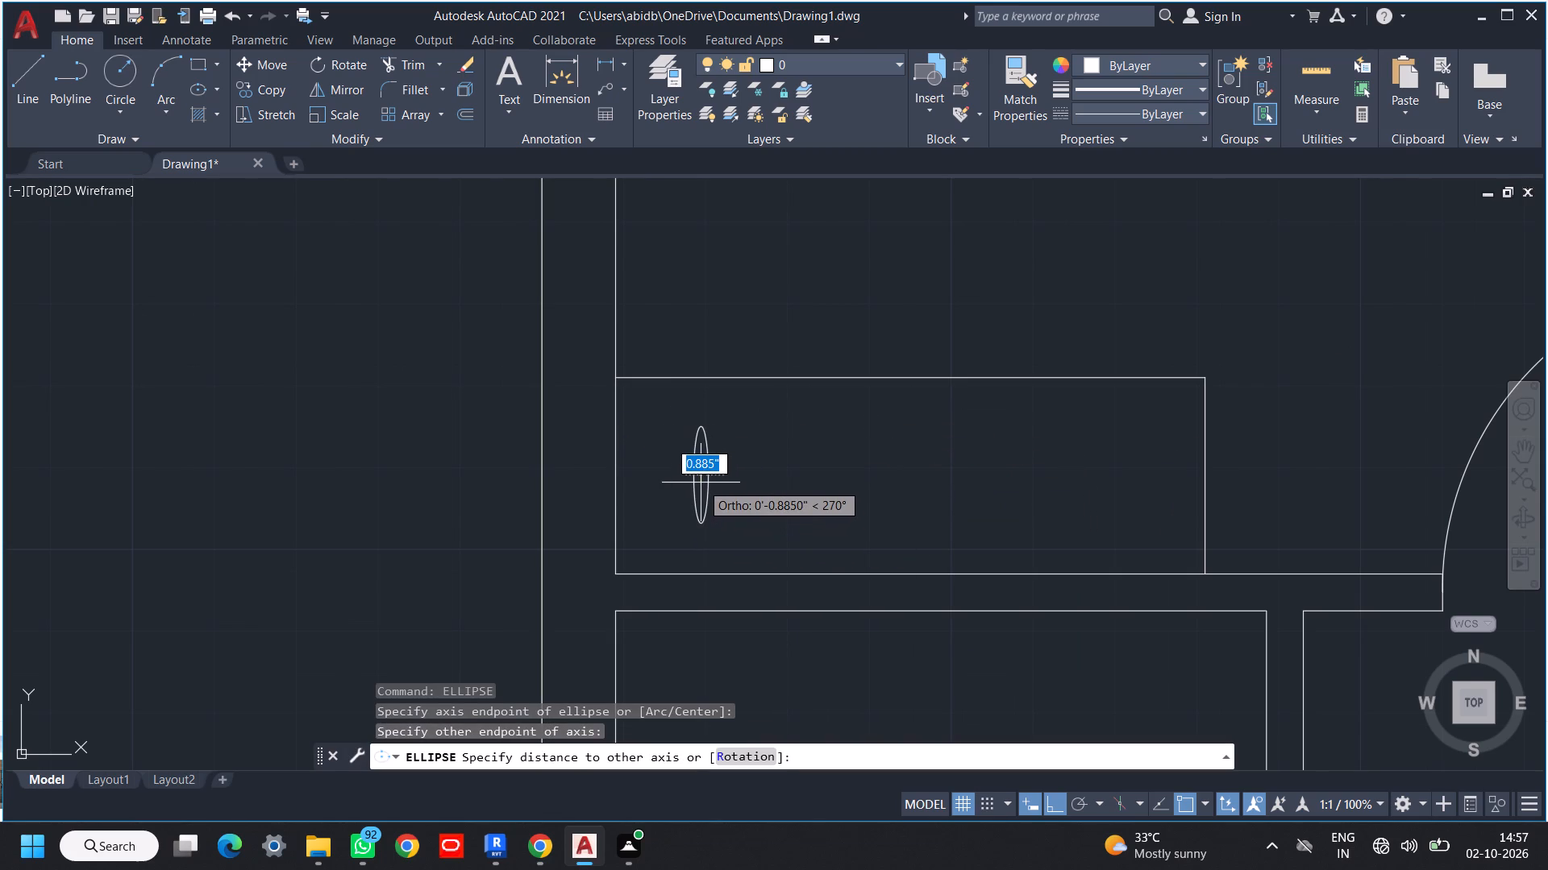
click(701, 478)
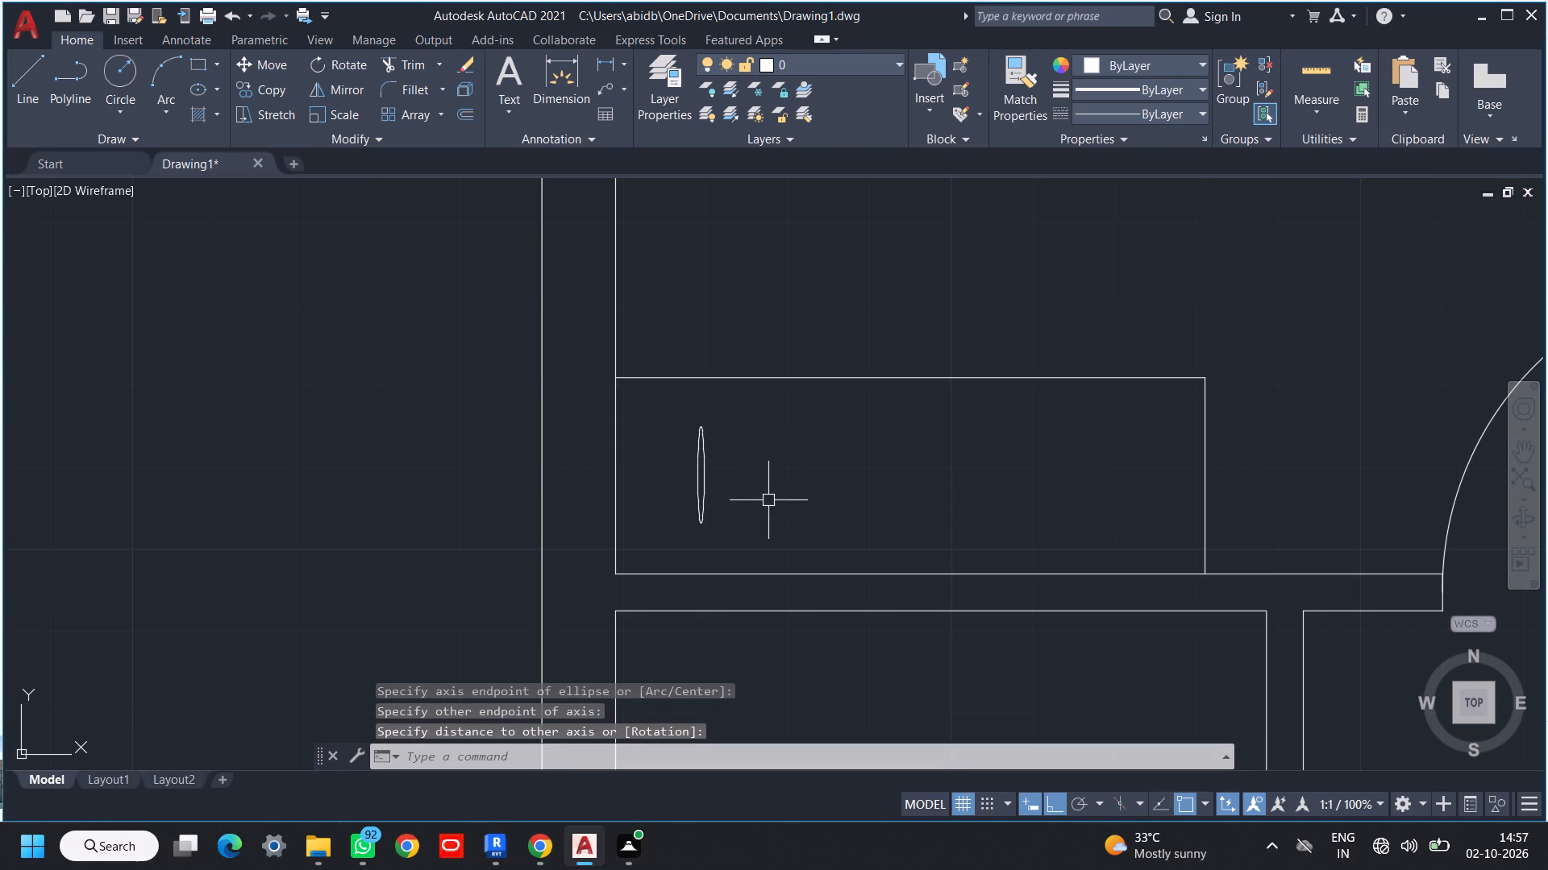
Lengthen the ellipse by stretching its upper axis endpoint close to the rectangle's top edge.
middle_drag(765, 504, 735, 501)
scroll(735, 501, down, 2)
scroll(735, 501, up, 2)
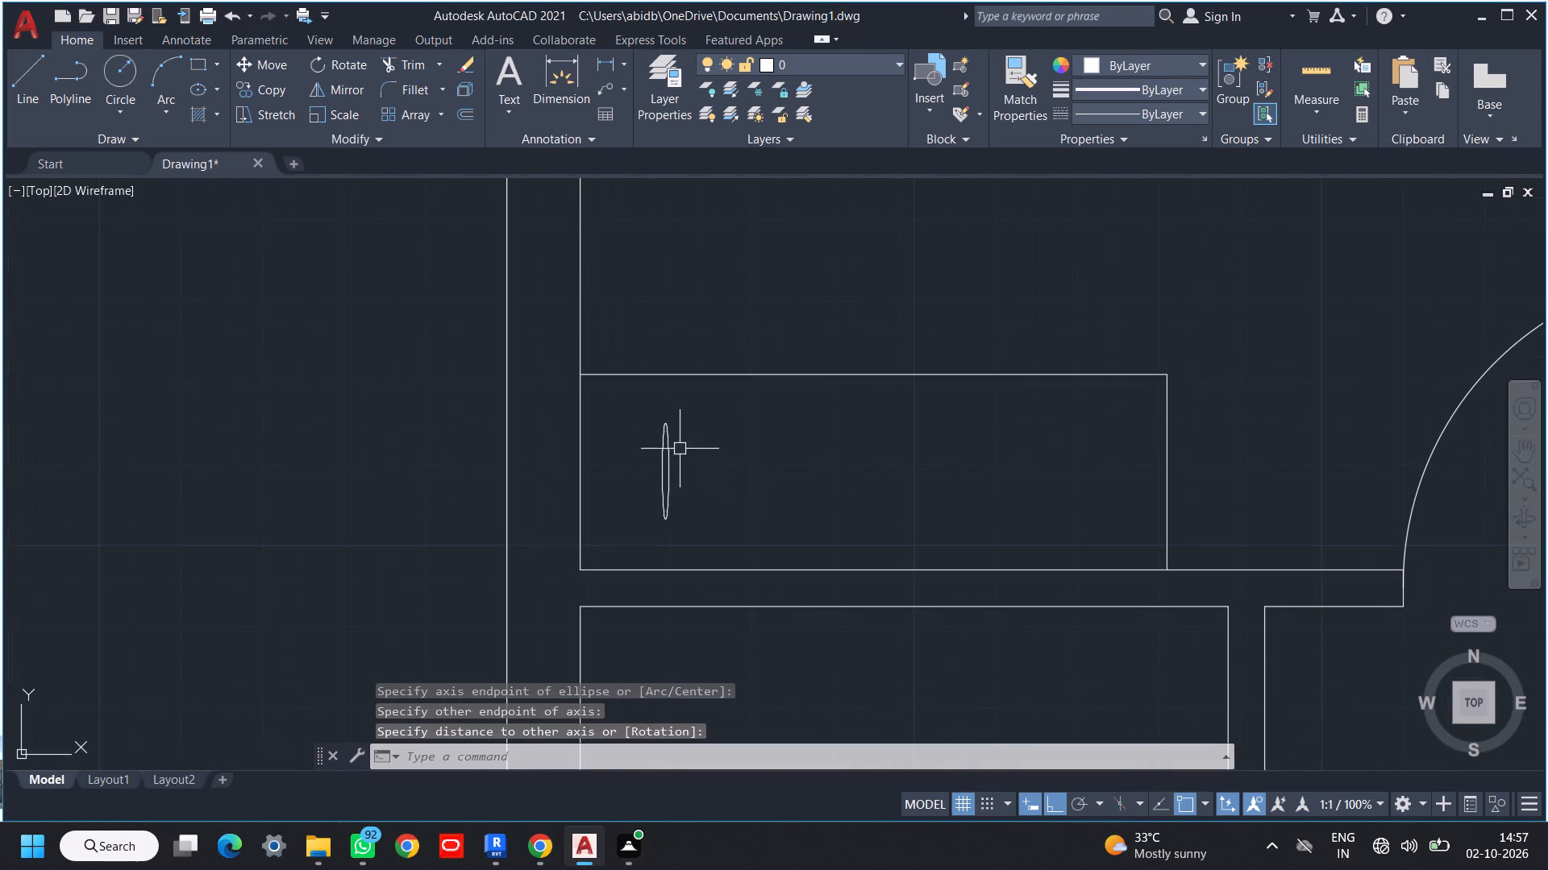
click(676, 417)
click(642, 522)
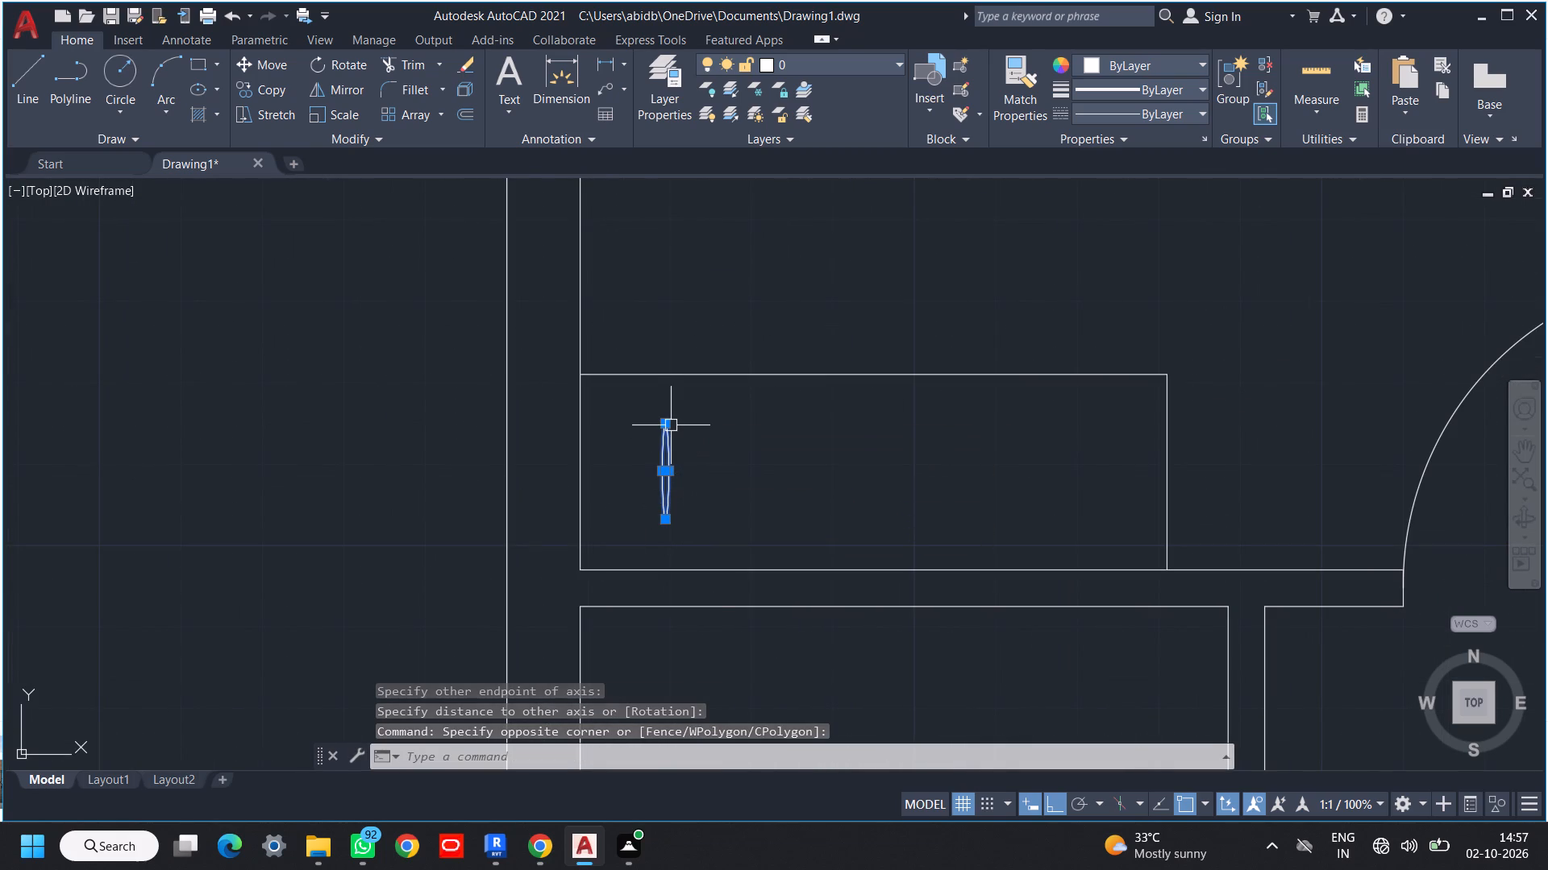
drag(666, 423, 664, 396)
click(664, 396)
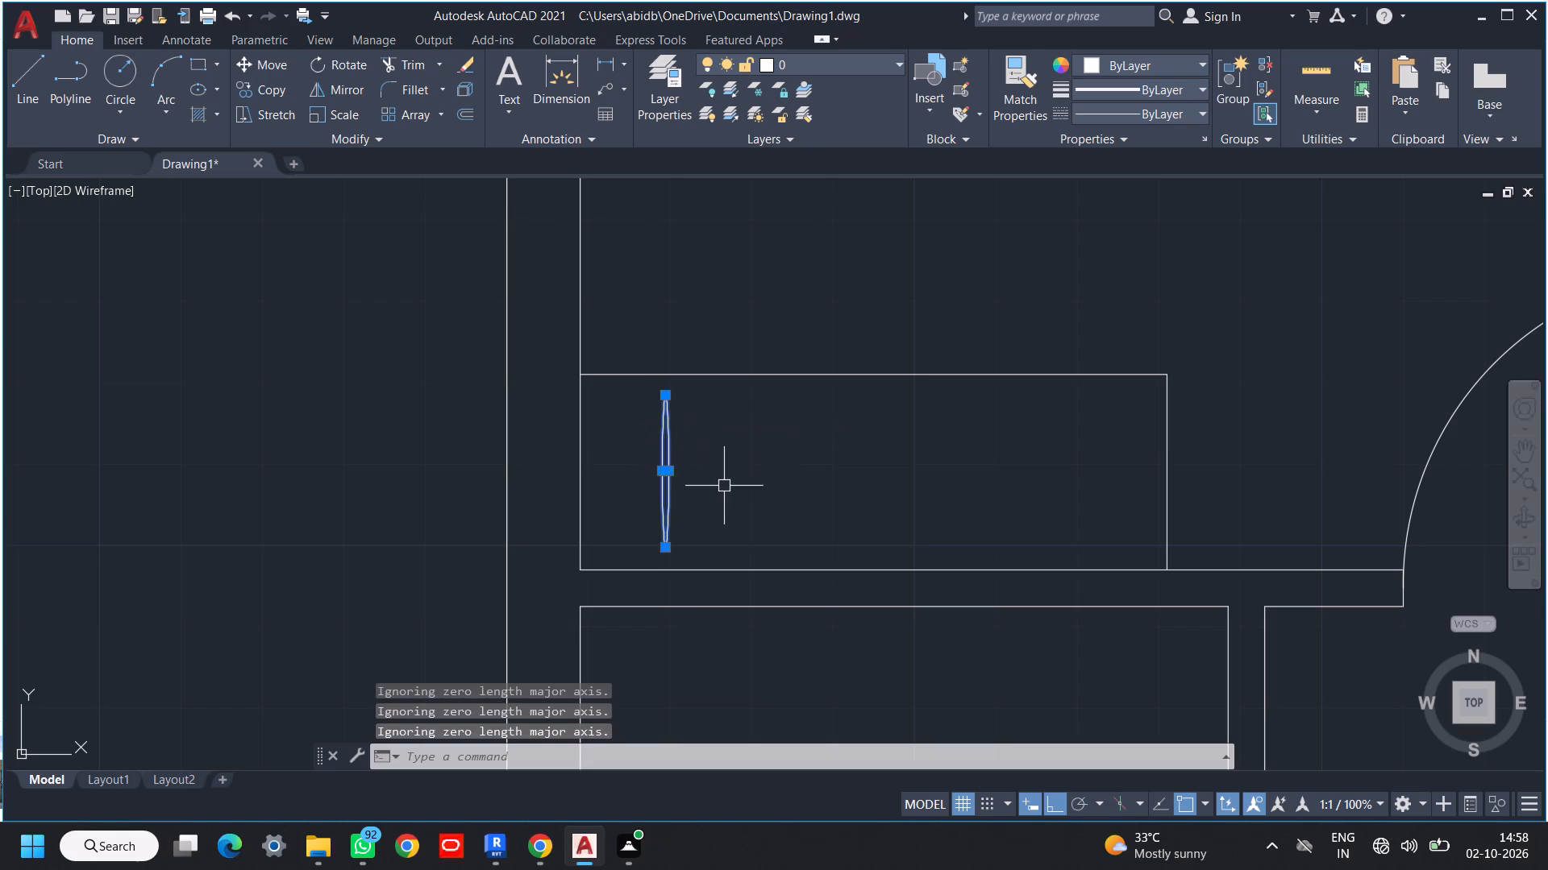
key(Escape)
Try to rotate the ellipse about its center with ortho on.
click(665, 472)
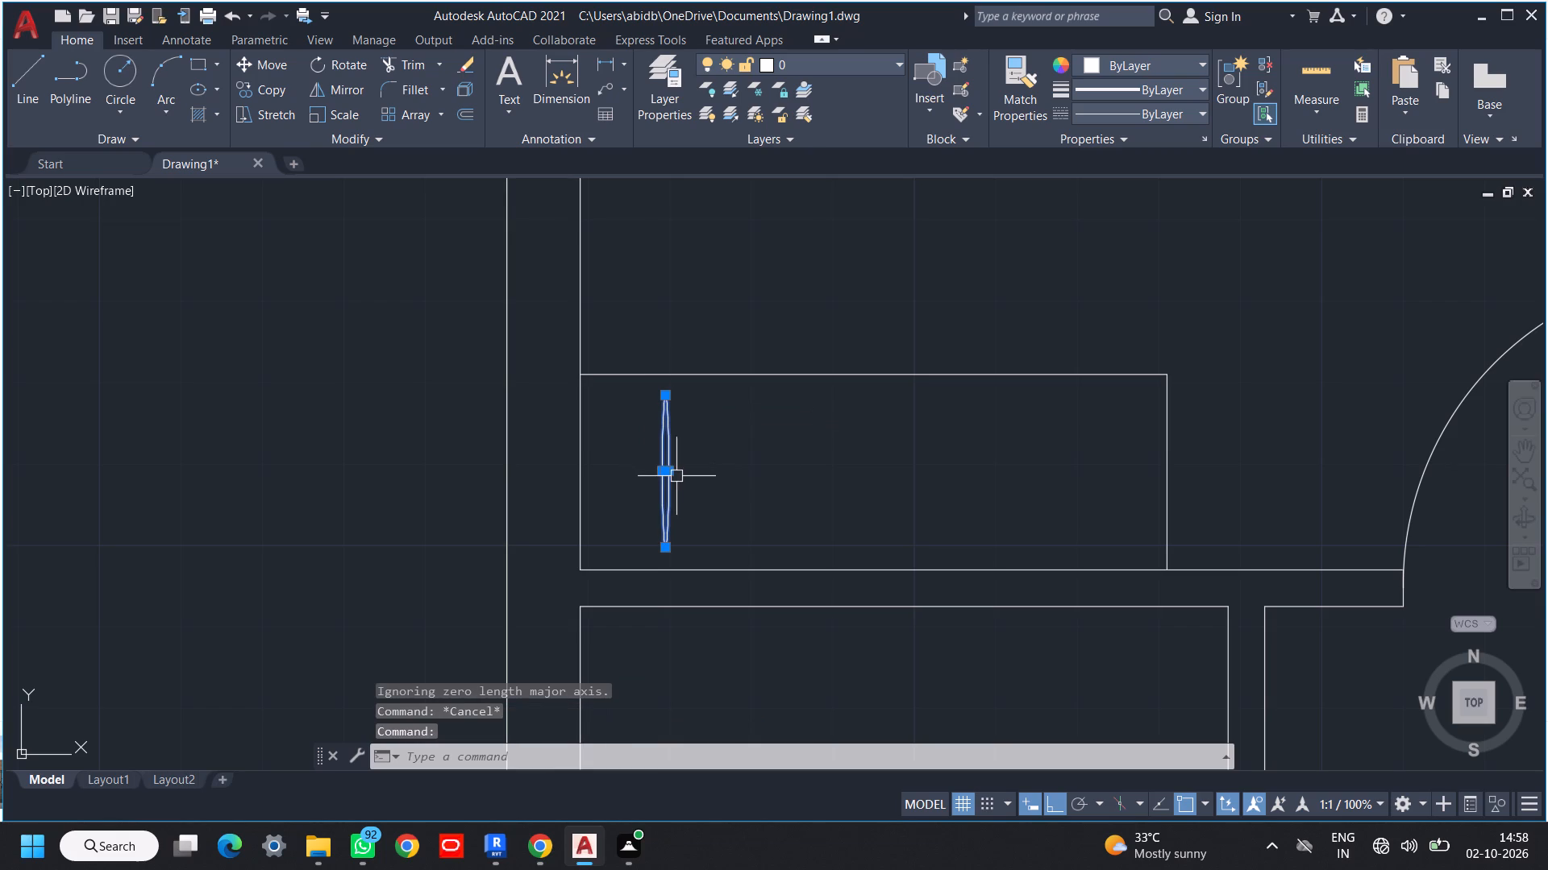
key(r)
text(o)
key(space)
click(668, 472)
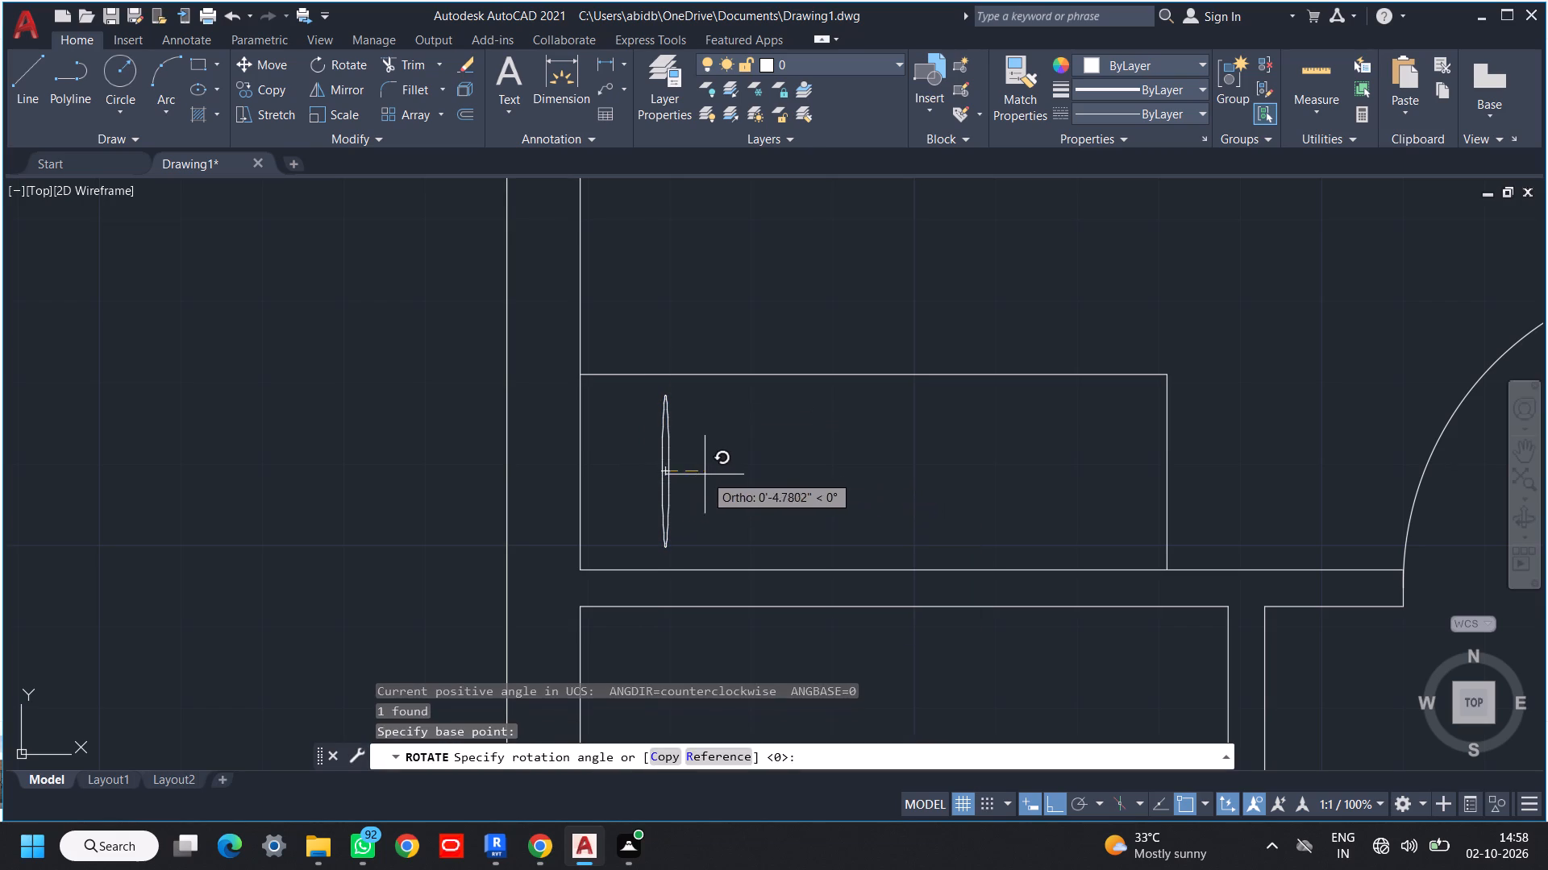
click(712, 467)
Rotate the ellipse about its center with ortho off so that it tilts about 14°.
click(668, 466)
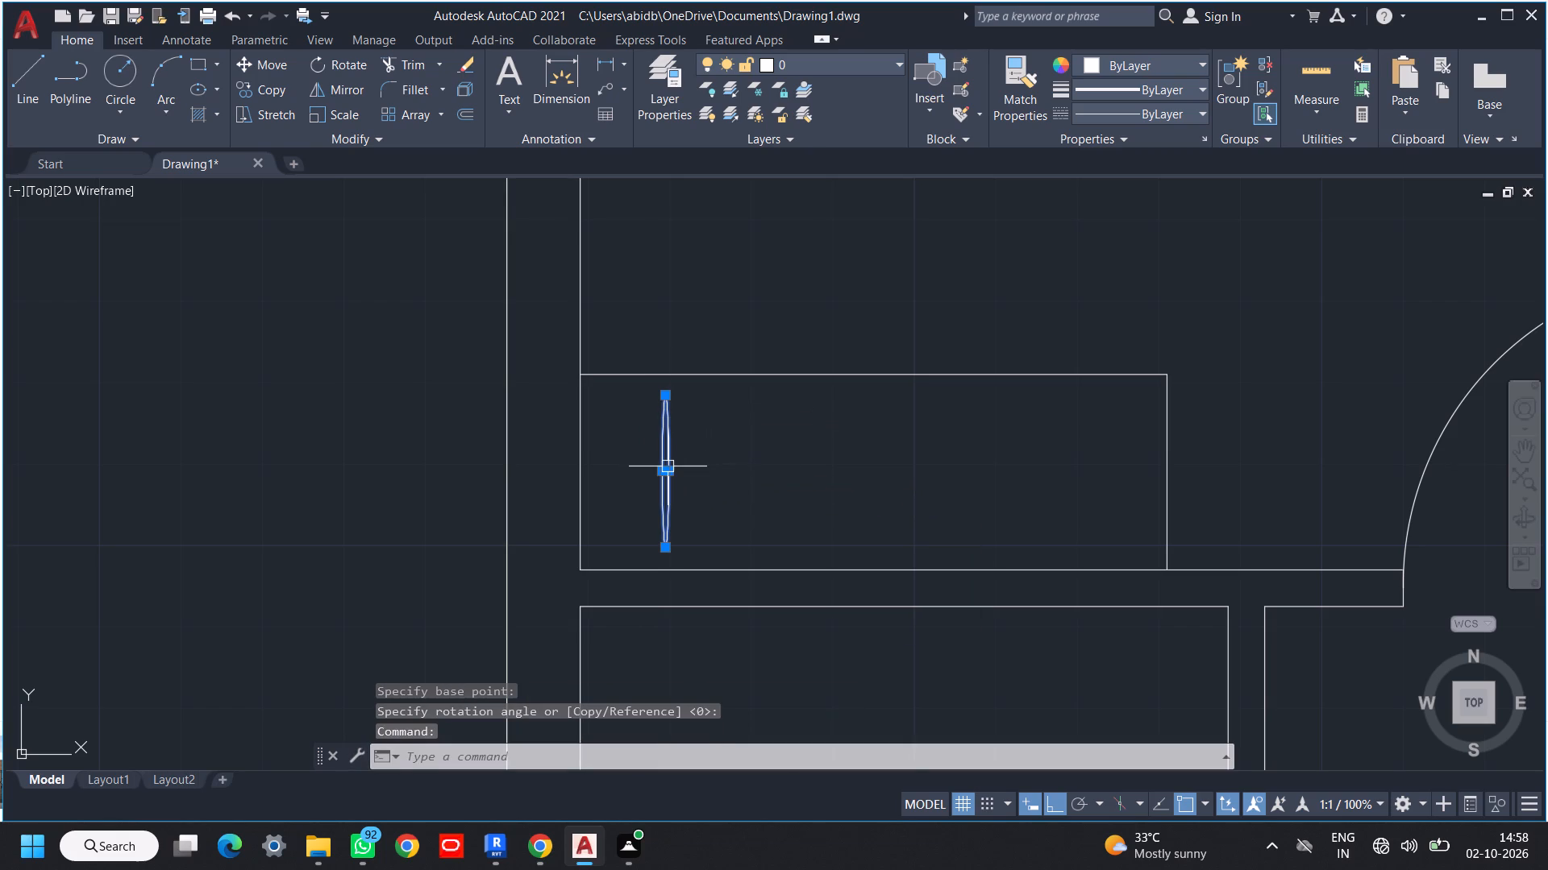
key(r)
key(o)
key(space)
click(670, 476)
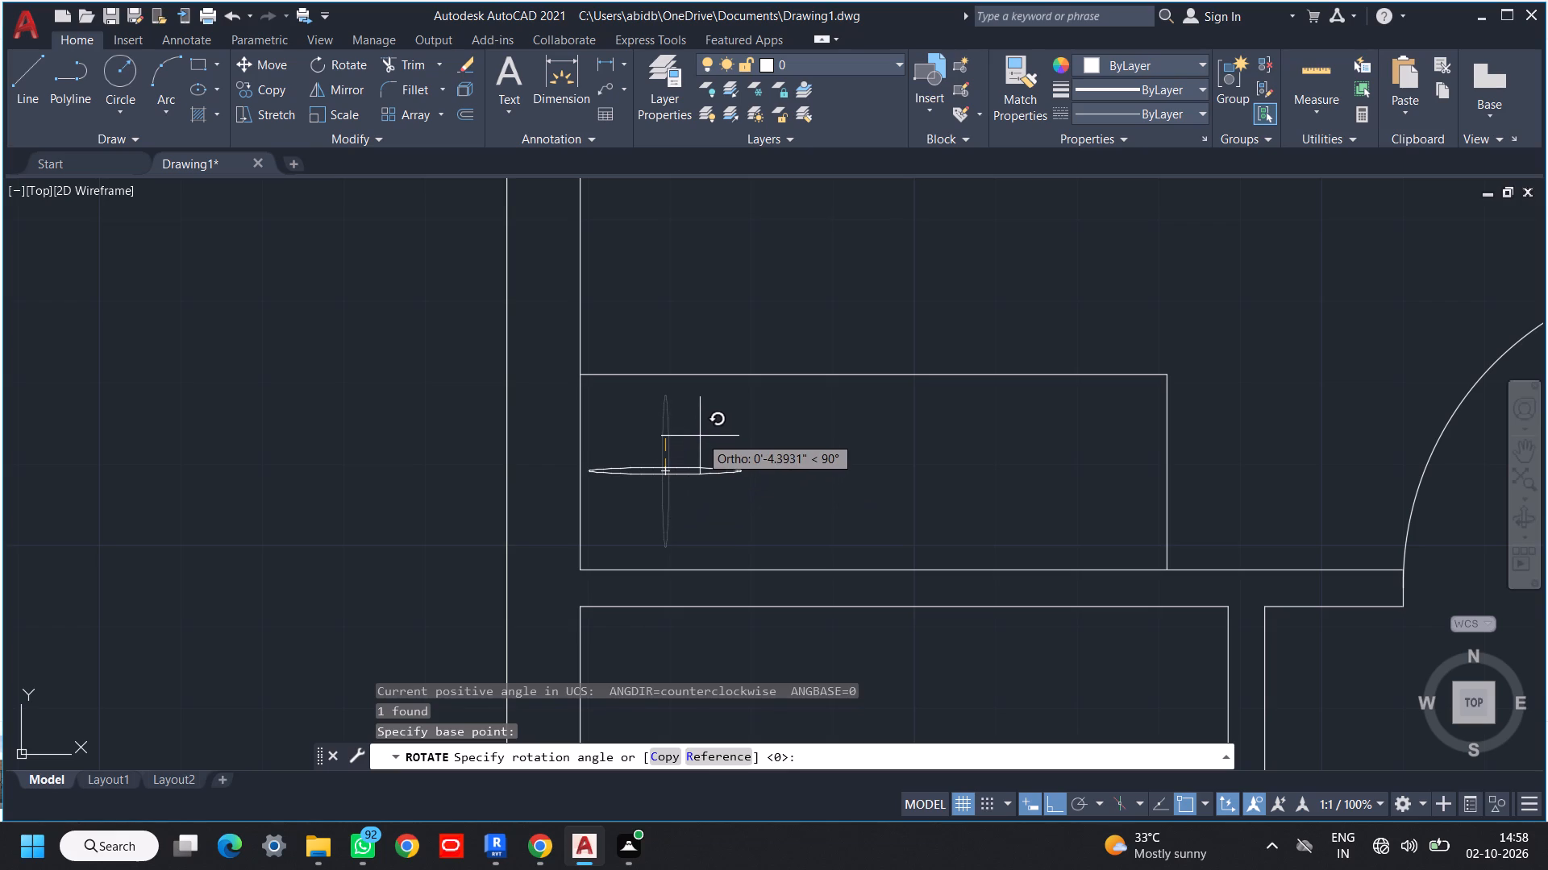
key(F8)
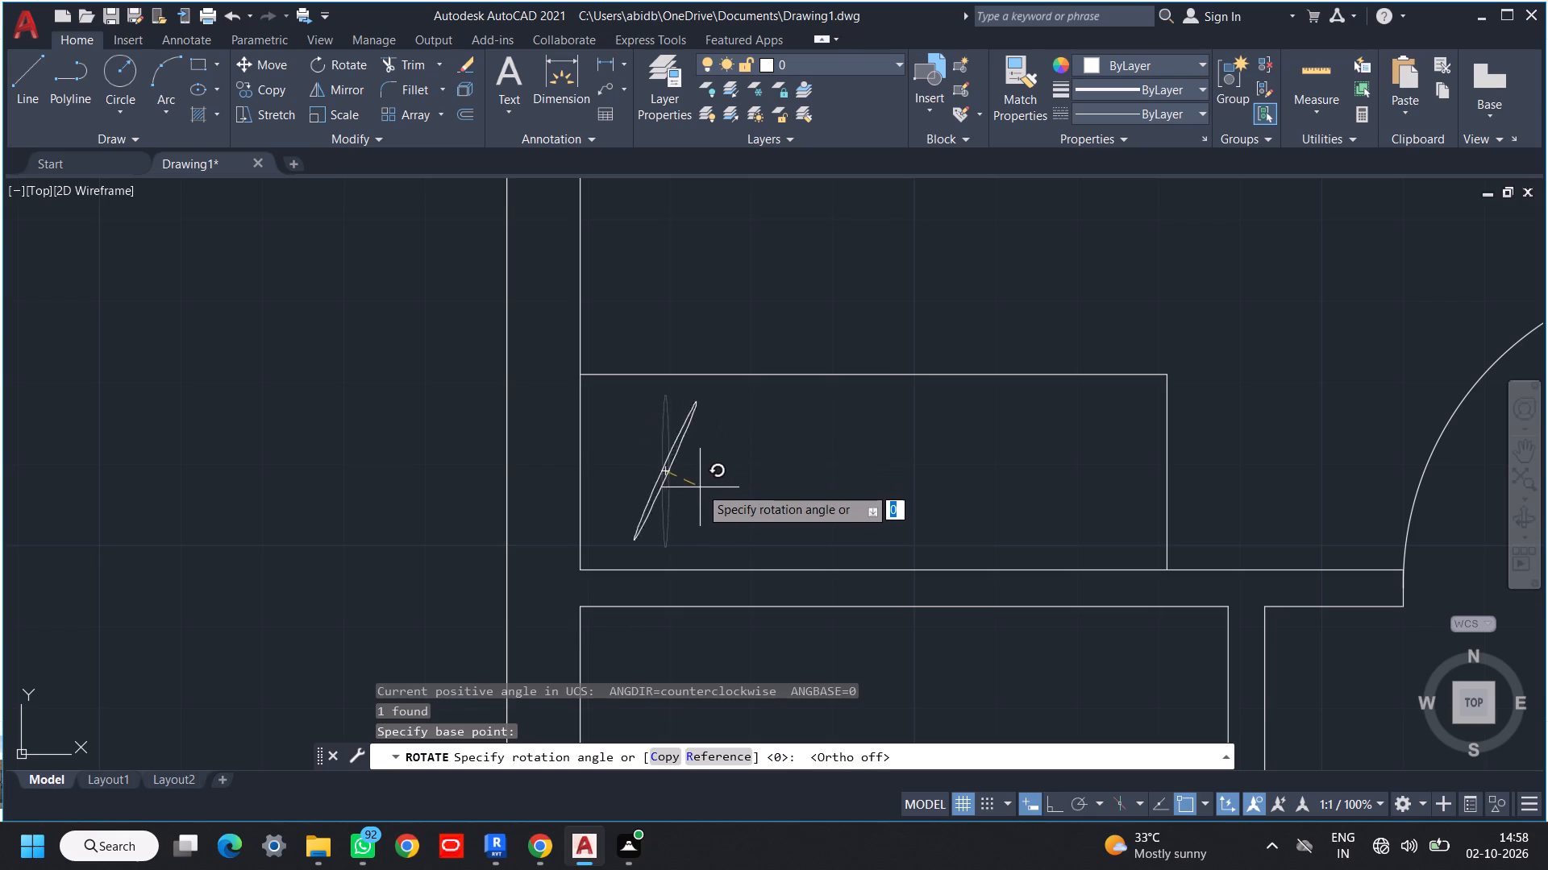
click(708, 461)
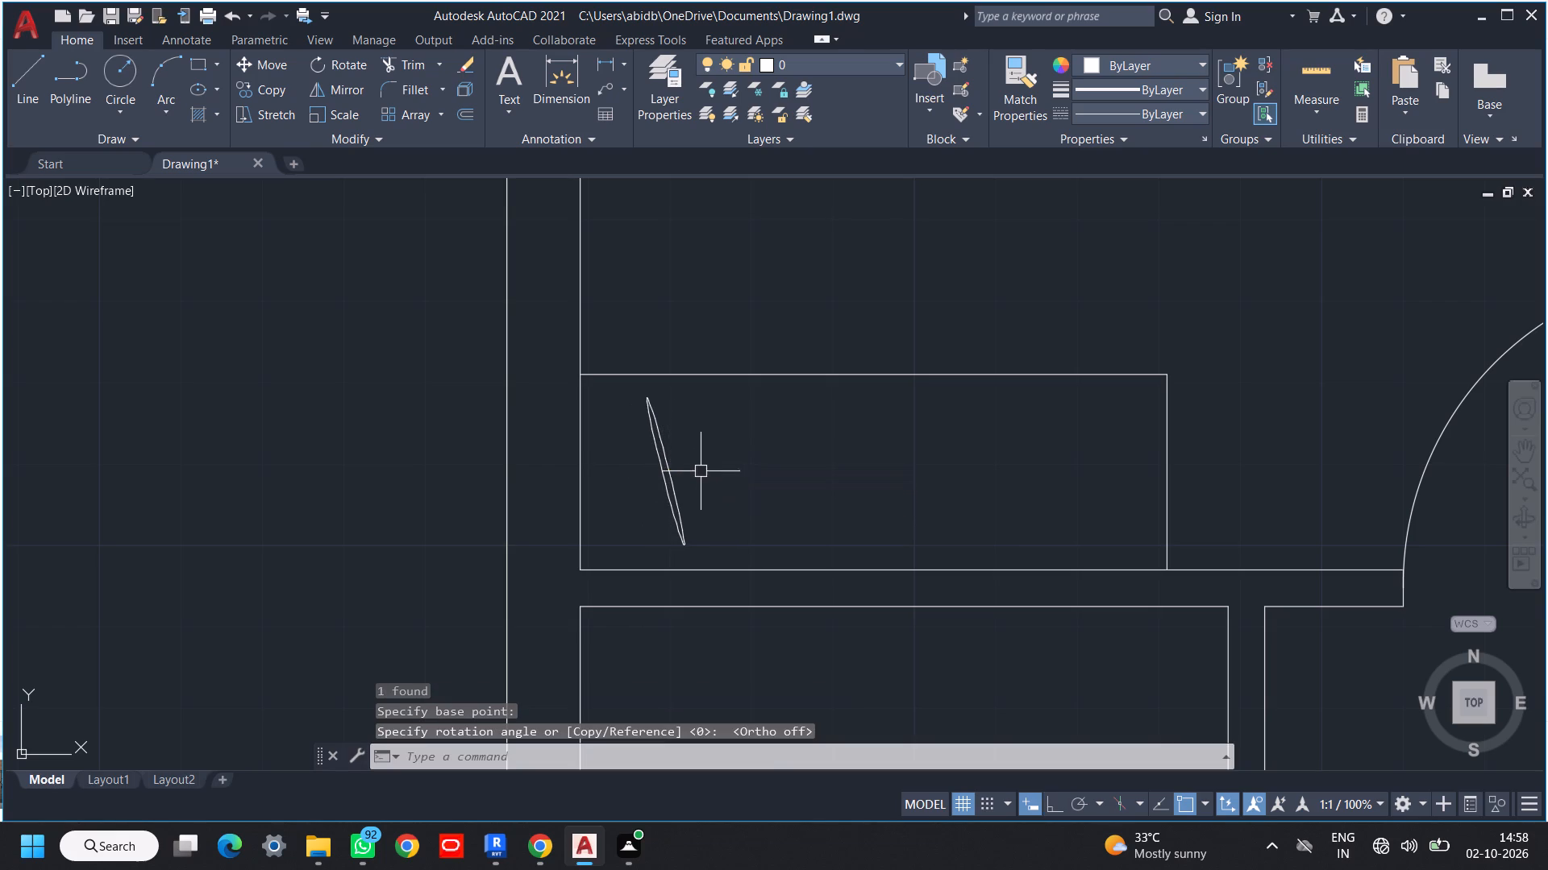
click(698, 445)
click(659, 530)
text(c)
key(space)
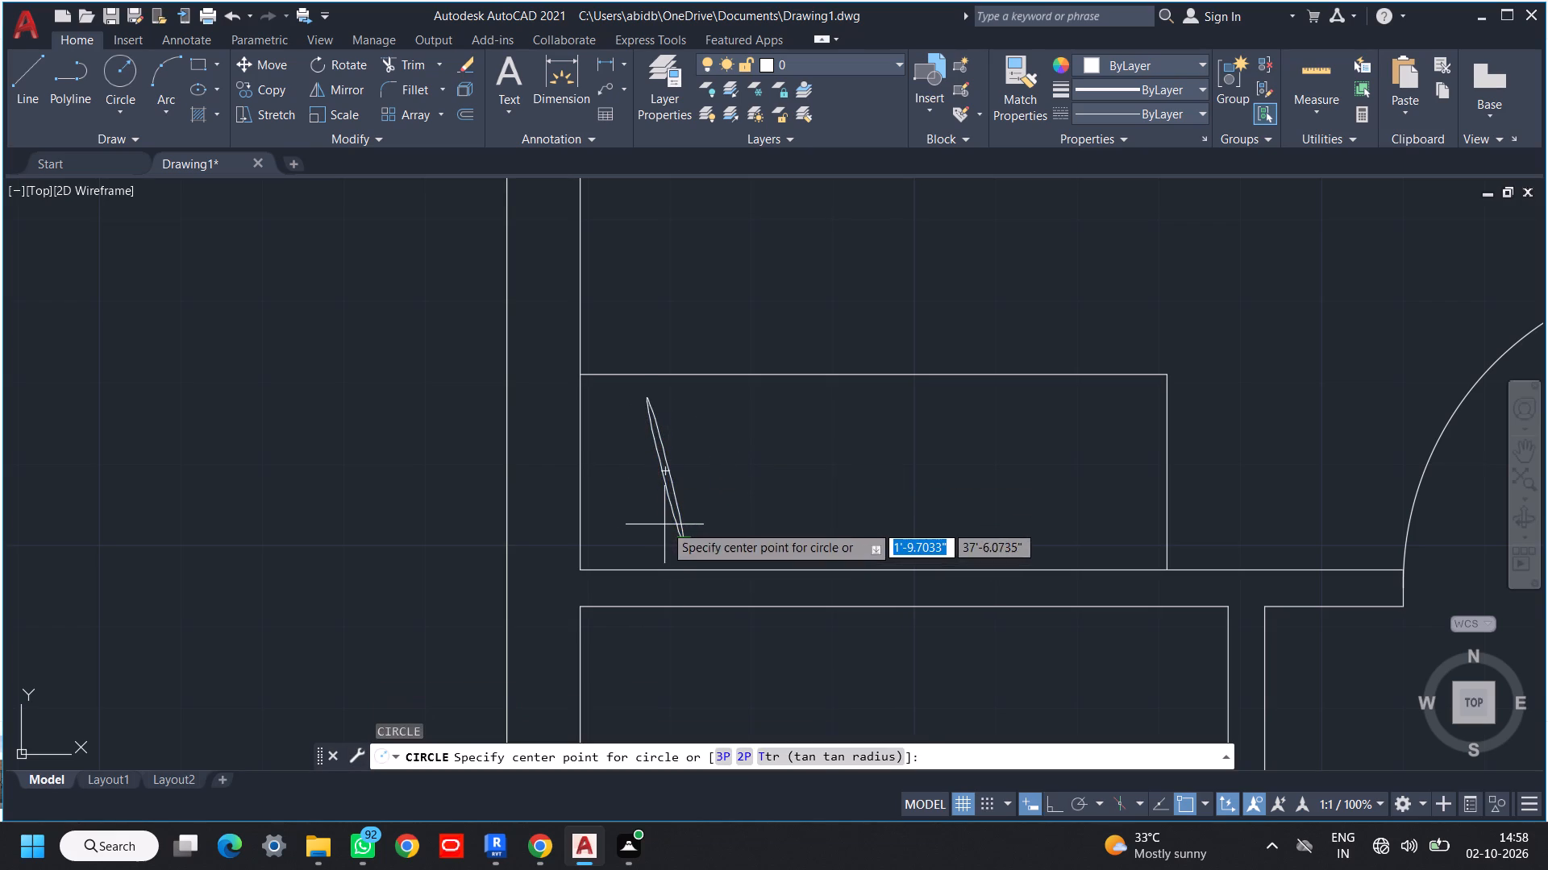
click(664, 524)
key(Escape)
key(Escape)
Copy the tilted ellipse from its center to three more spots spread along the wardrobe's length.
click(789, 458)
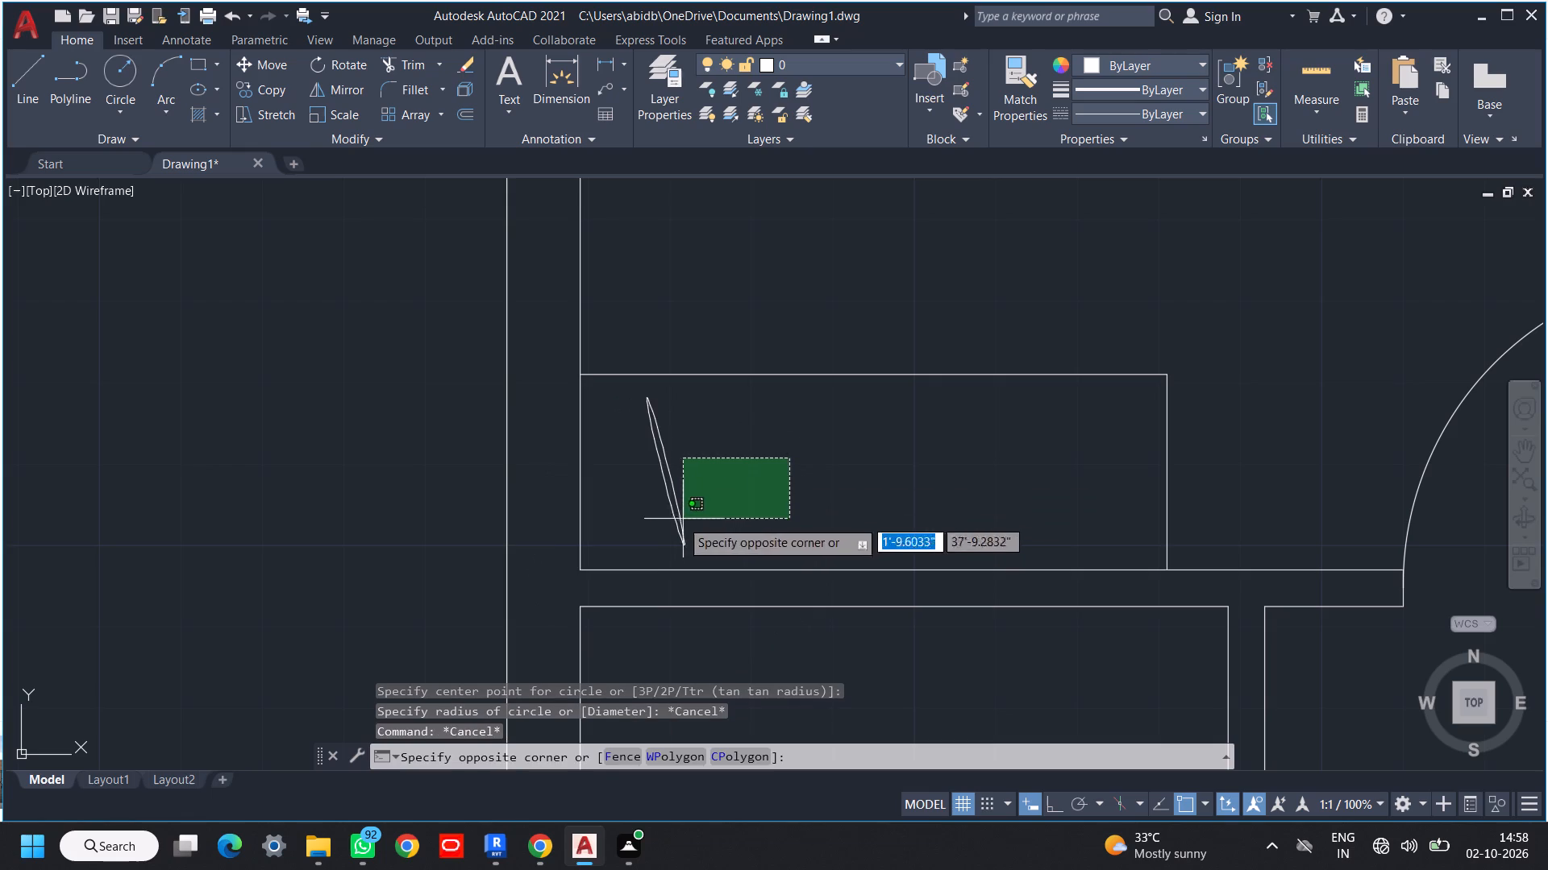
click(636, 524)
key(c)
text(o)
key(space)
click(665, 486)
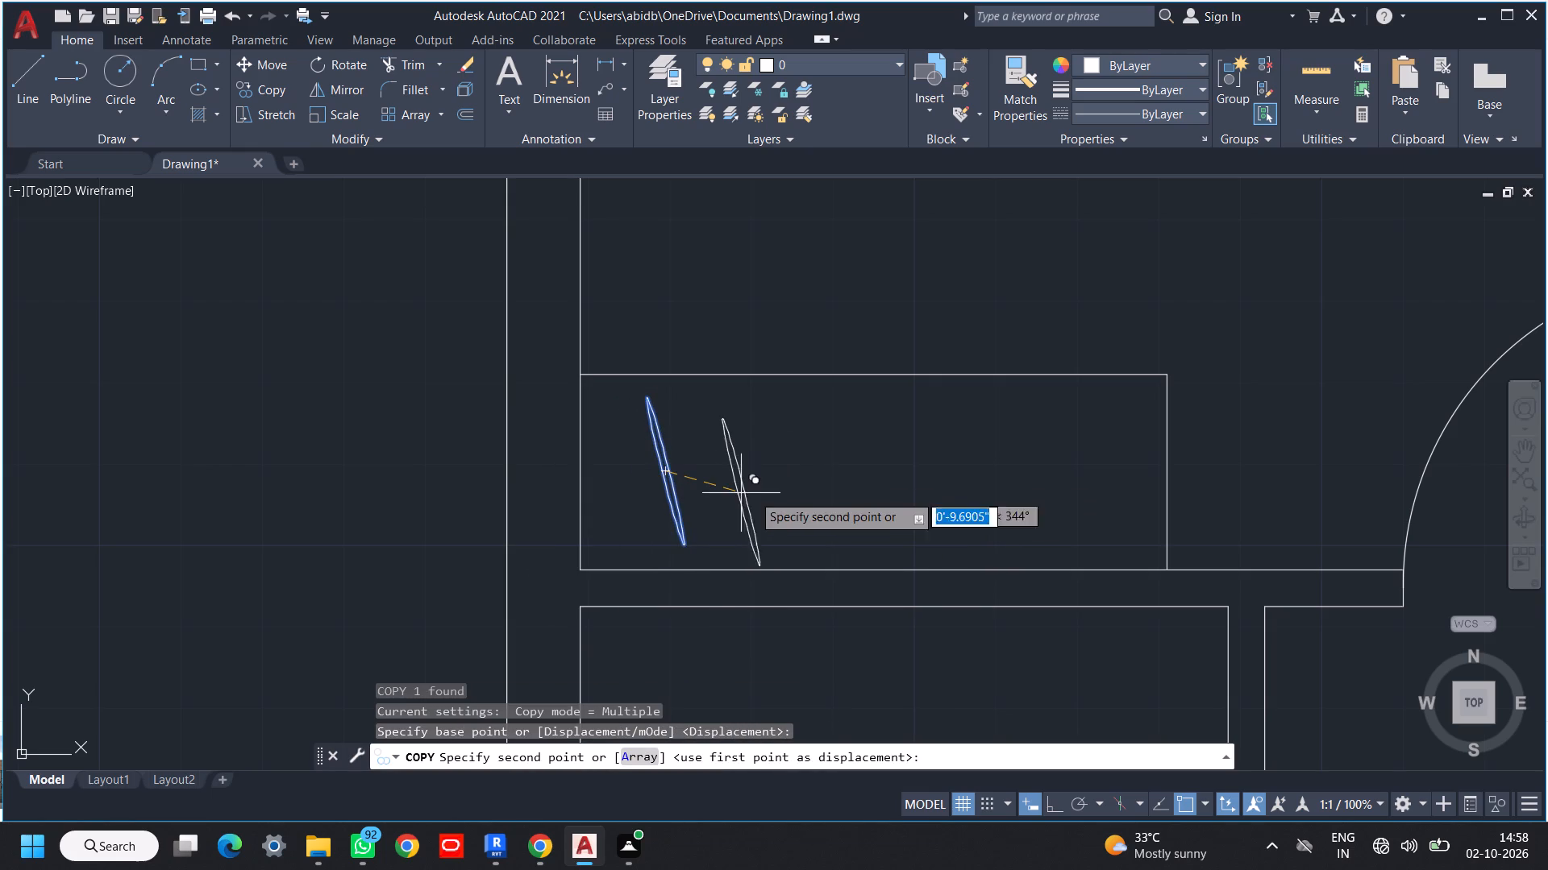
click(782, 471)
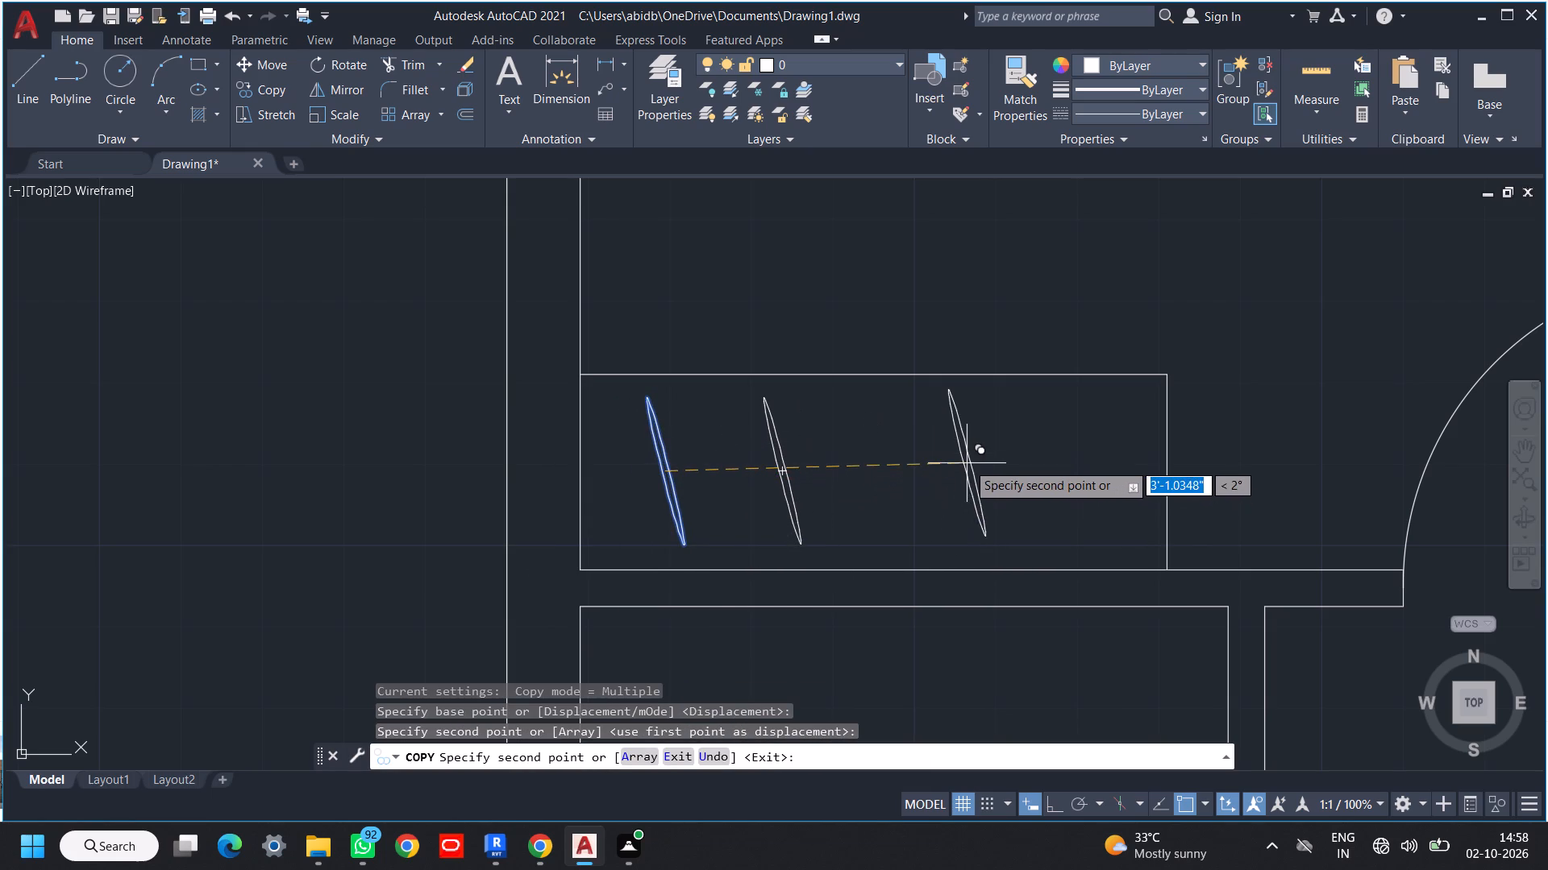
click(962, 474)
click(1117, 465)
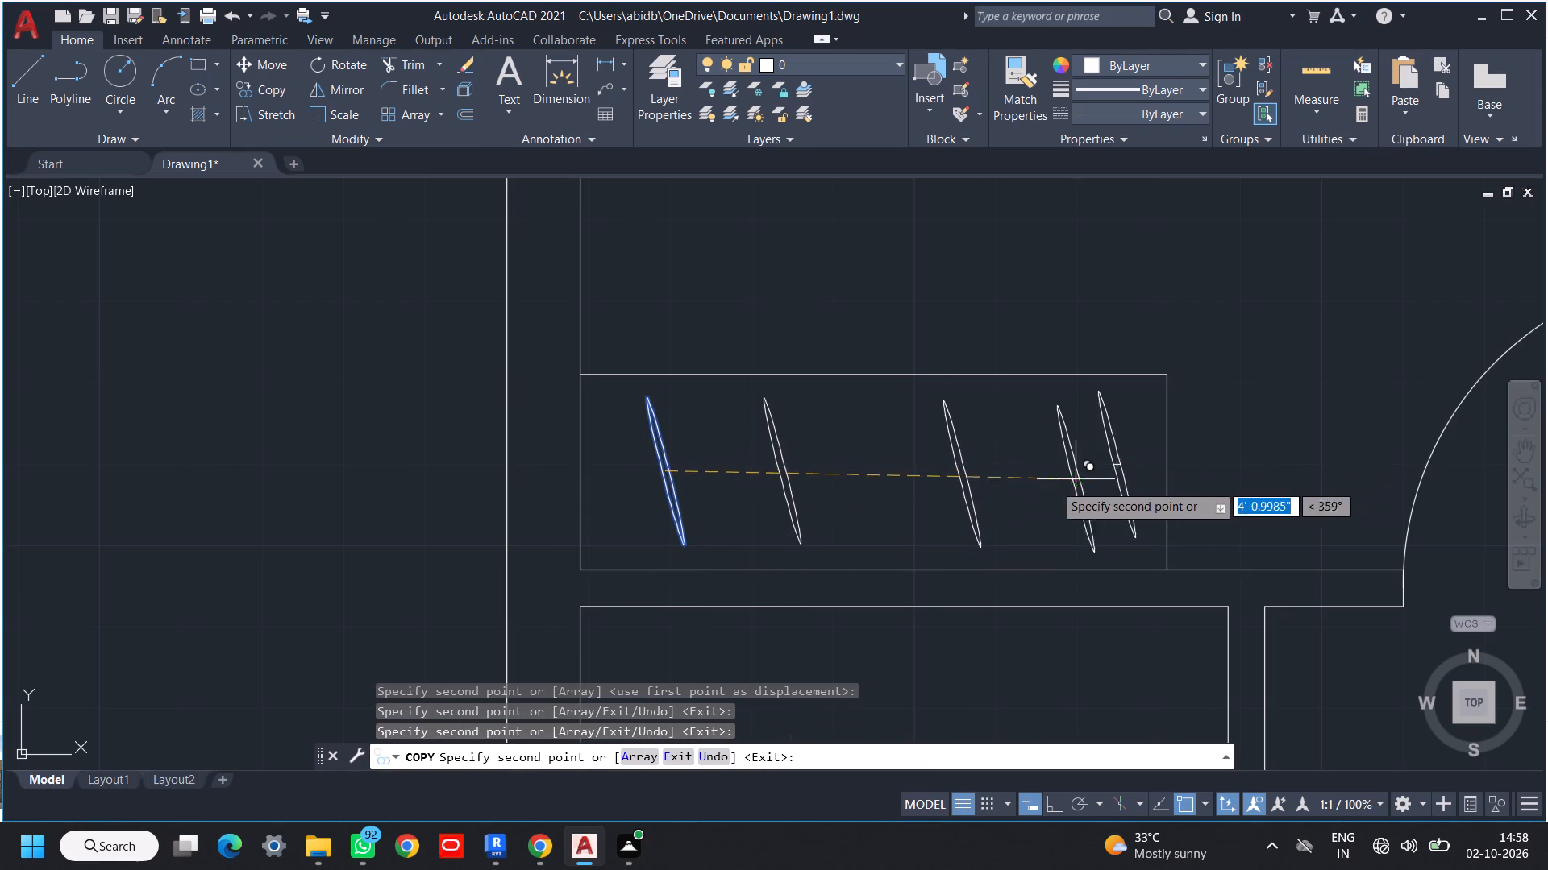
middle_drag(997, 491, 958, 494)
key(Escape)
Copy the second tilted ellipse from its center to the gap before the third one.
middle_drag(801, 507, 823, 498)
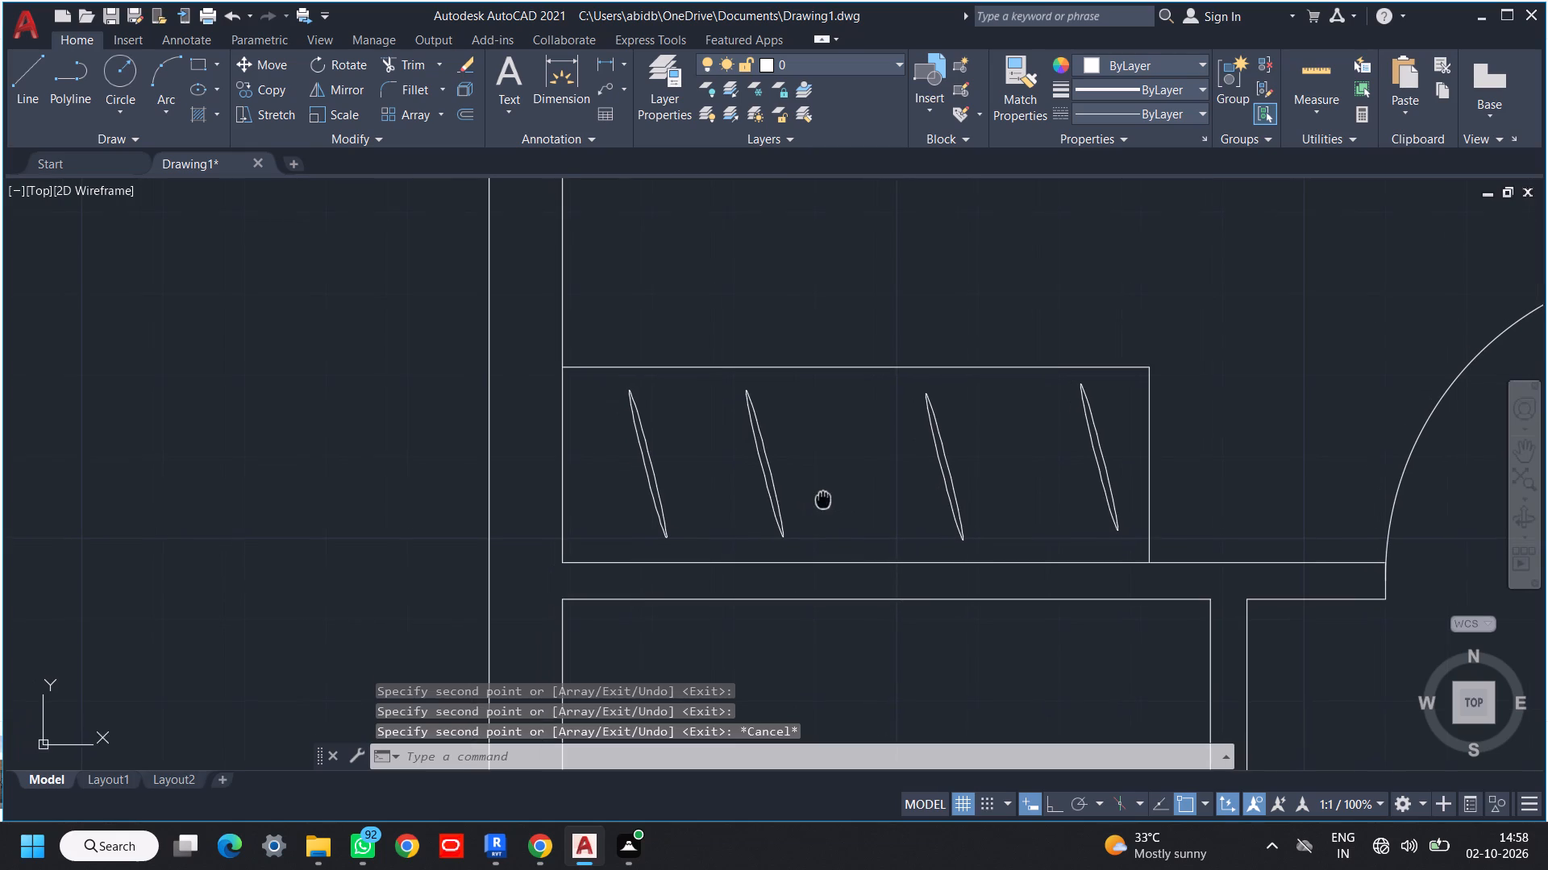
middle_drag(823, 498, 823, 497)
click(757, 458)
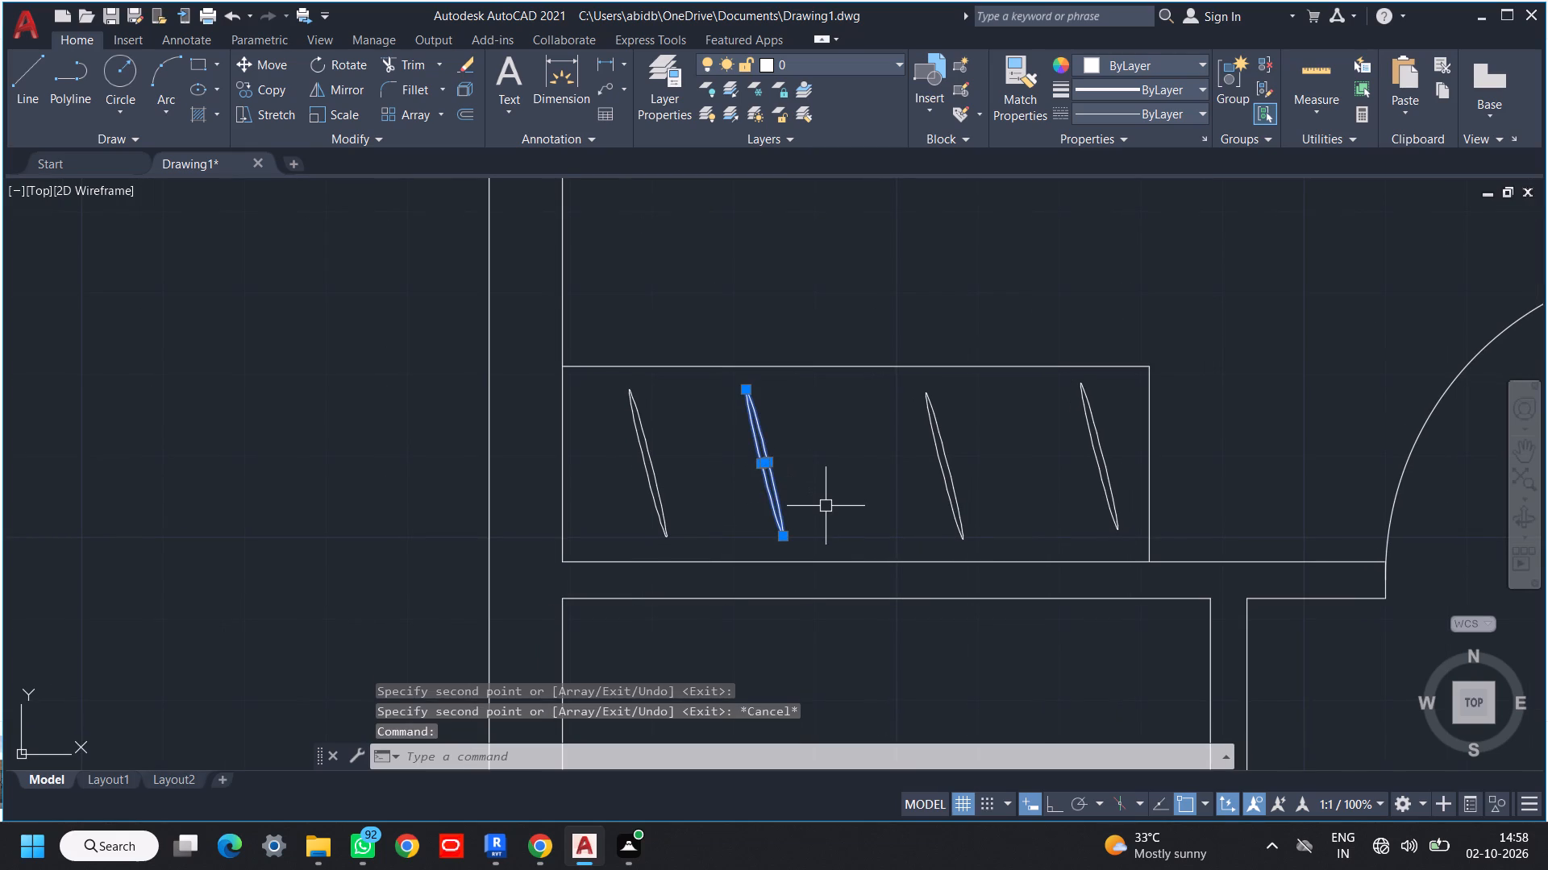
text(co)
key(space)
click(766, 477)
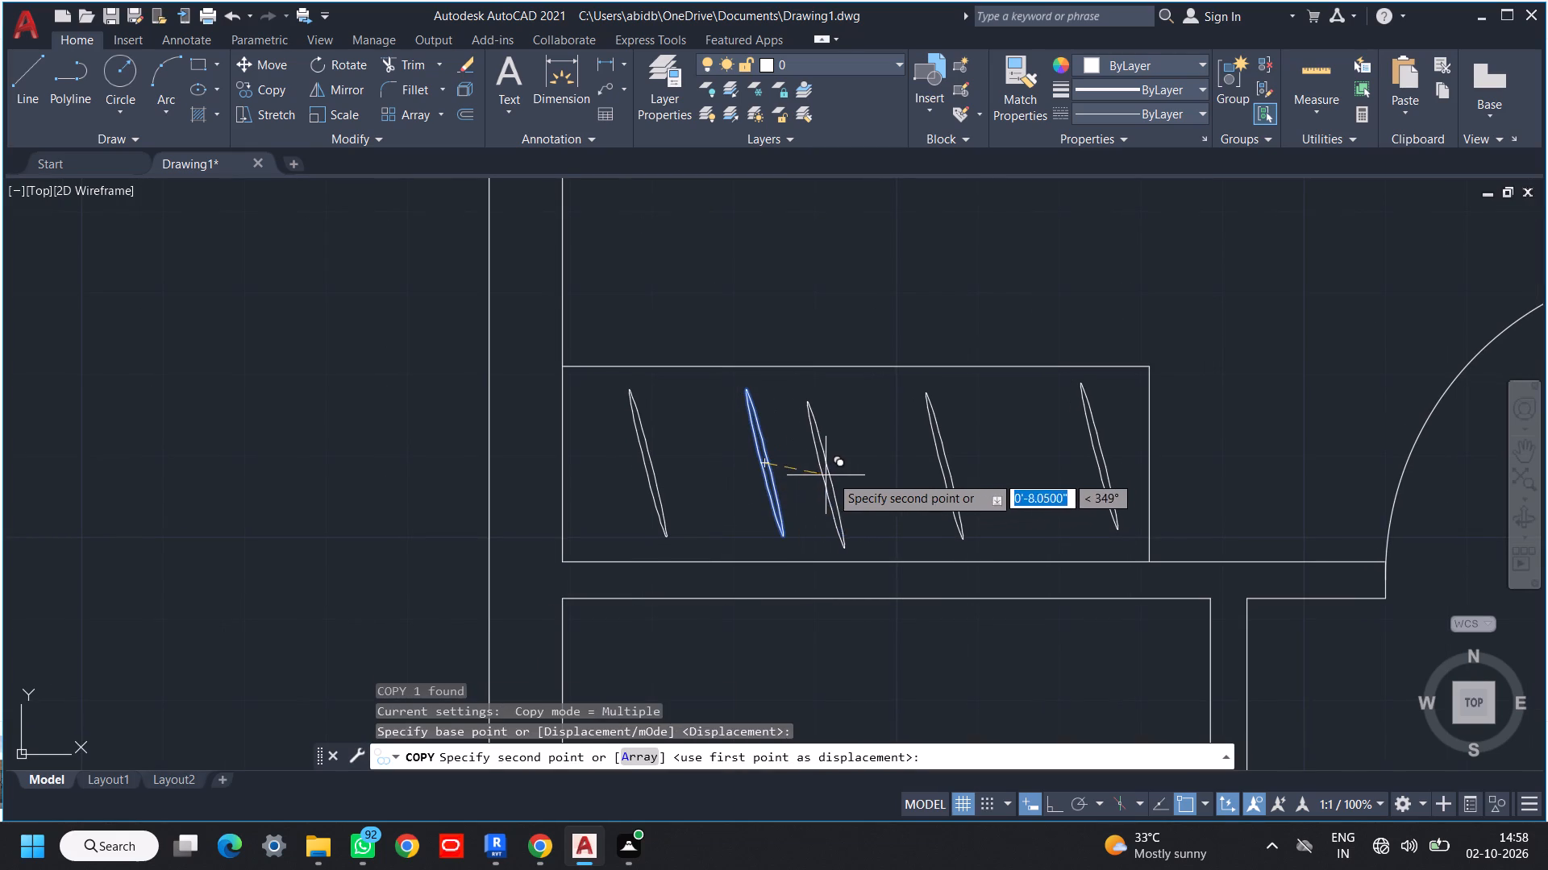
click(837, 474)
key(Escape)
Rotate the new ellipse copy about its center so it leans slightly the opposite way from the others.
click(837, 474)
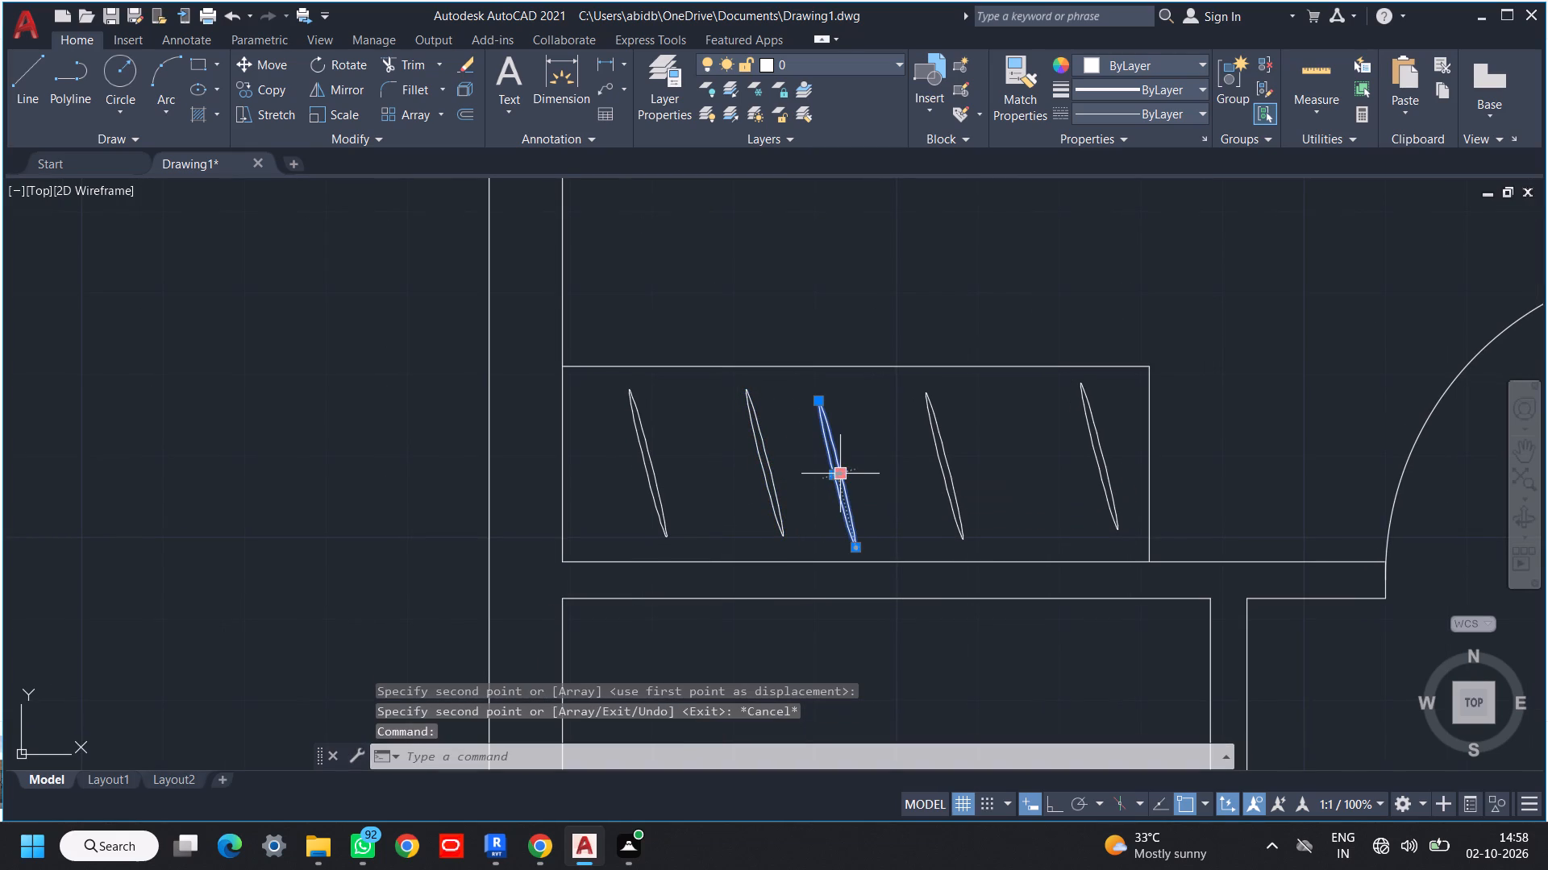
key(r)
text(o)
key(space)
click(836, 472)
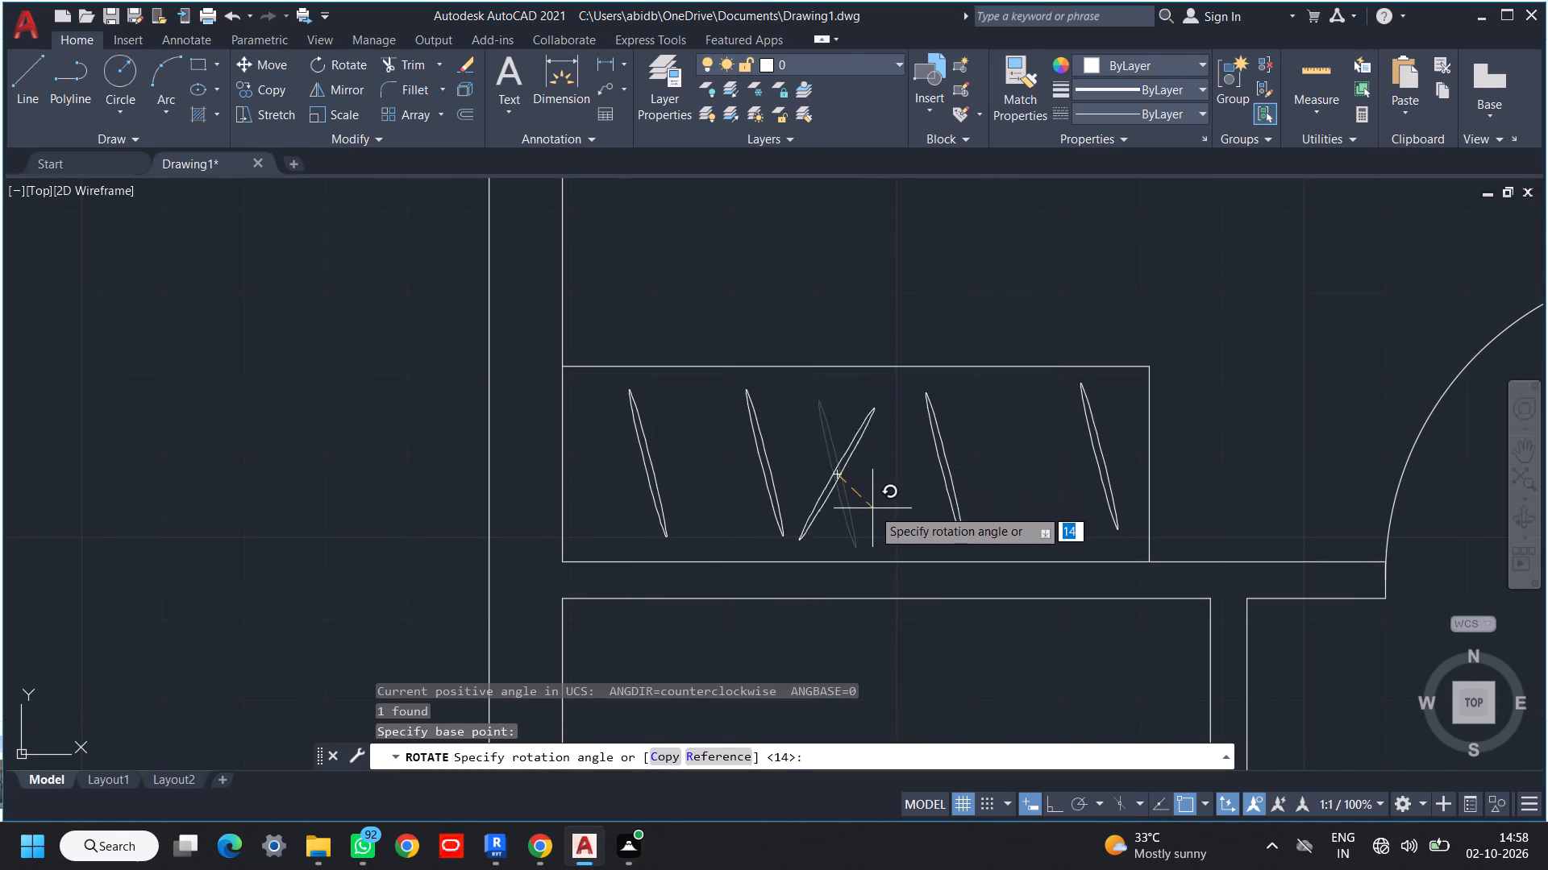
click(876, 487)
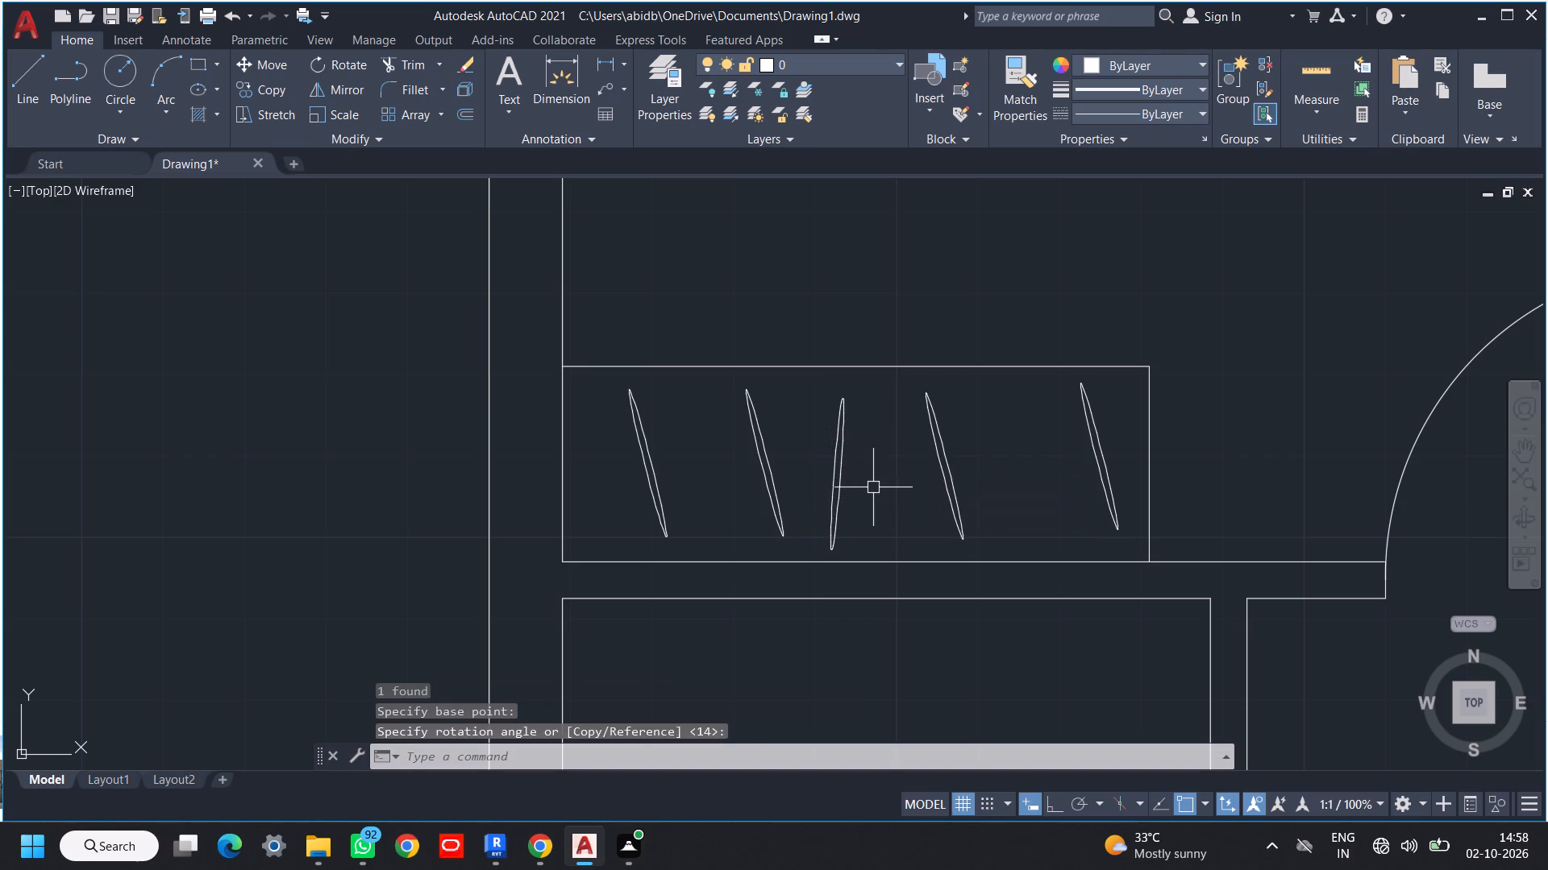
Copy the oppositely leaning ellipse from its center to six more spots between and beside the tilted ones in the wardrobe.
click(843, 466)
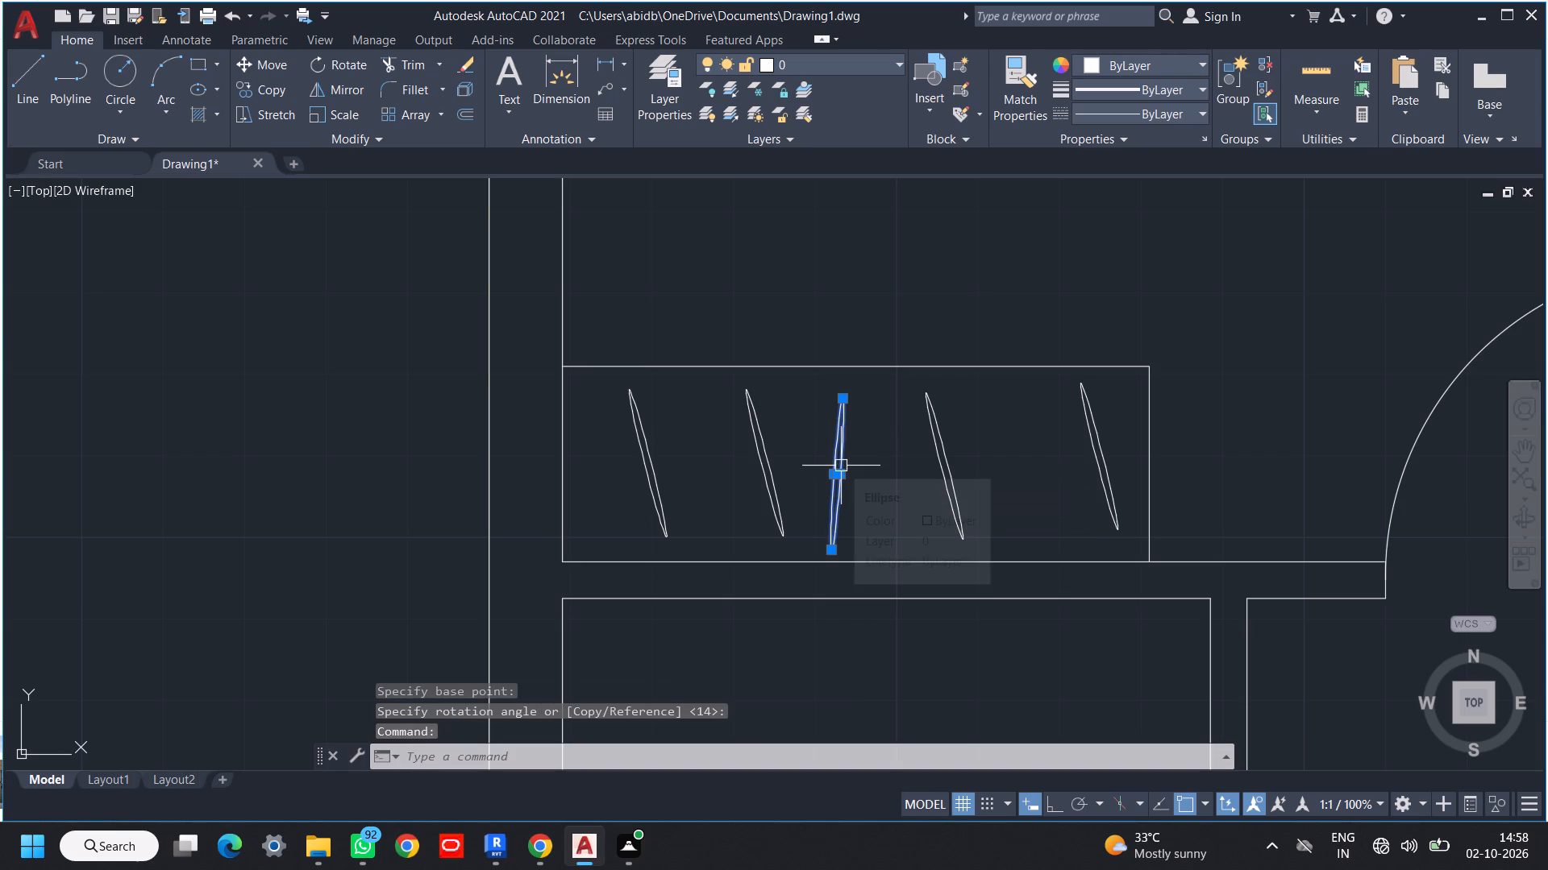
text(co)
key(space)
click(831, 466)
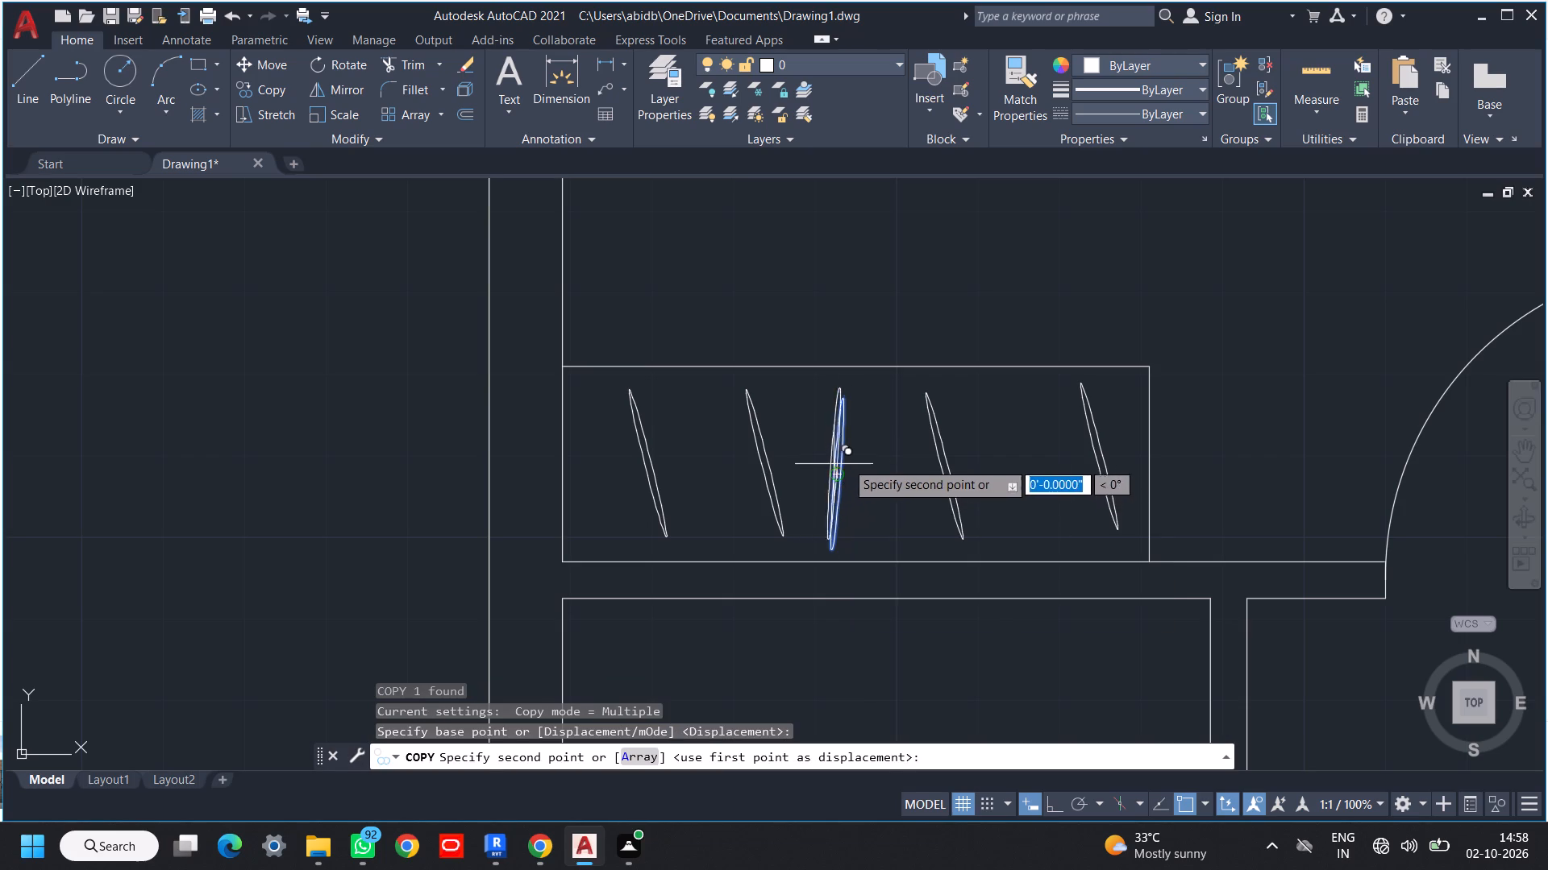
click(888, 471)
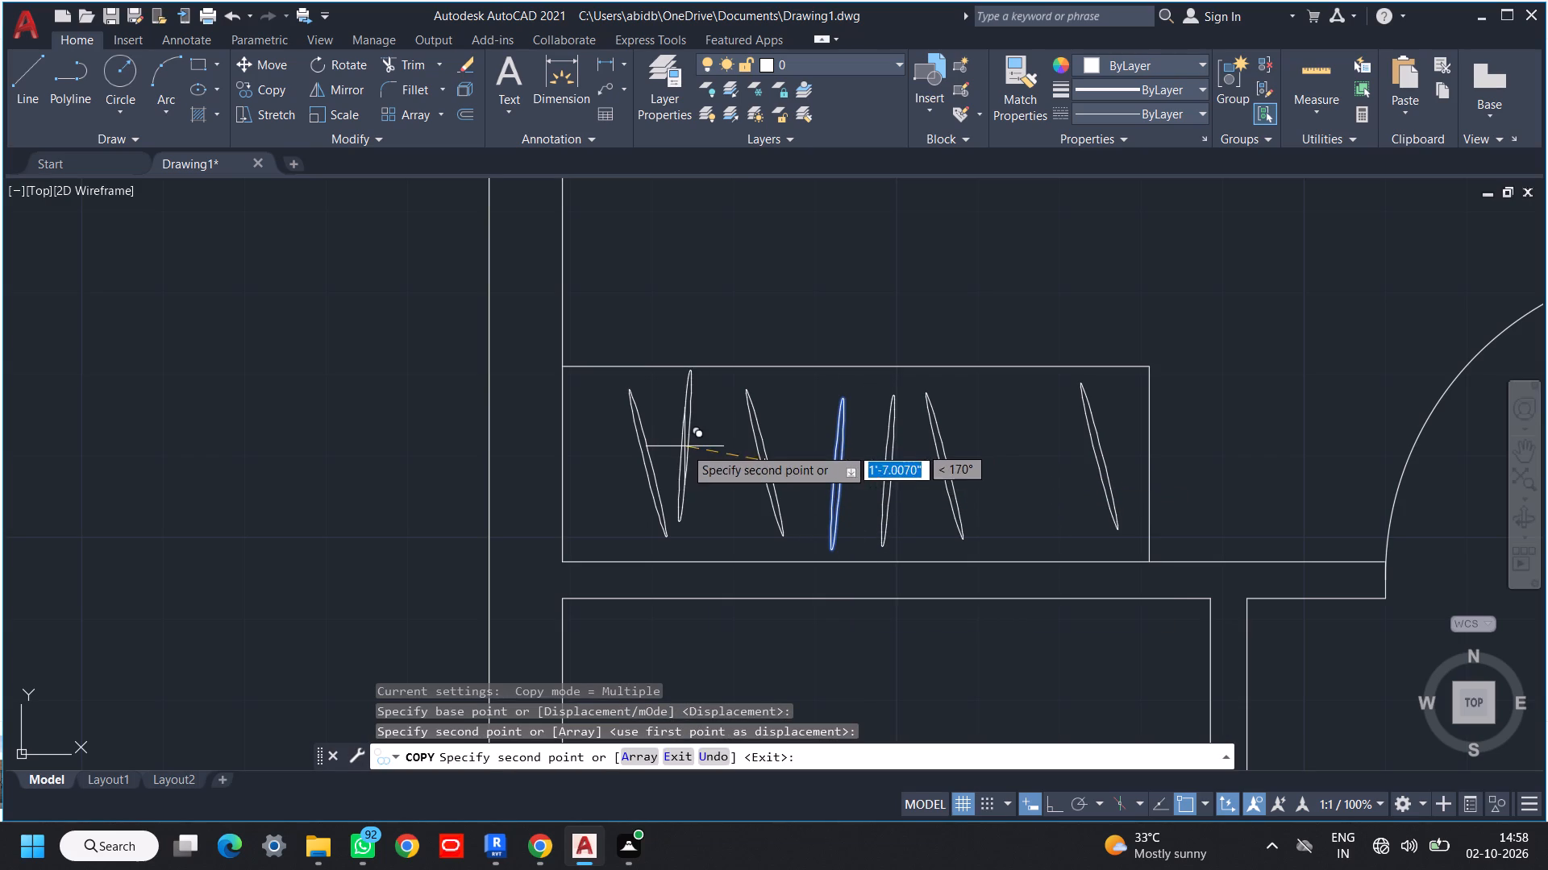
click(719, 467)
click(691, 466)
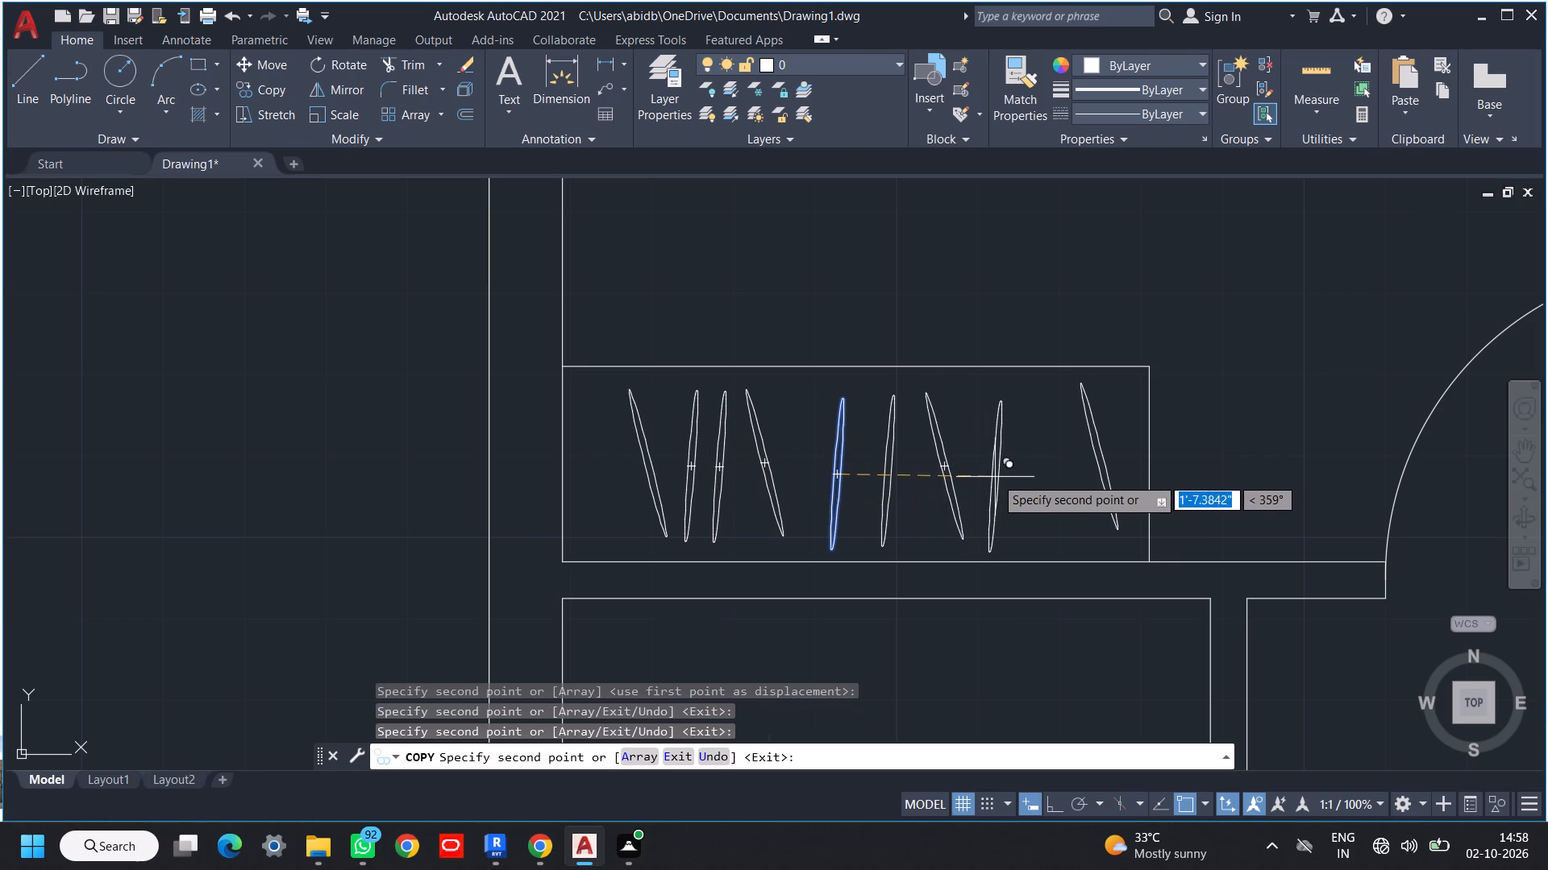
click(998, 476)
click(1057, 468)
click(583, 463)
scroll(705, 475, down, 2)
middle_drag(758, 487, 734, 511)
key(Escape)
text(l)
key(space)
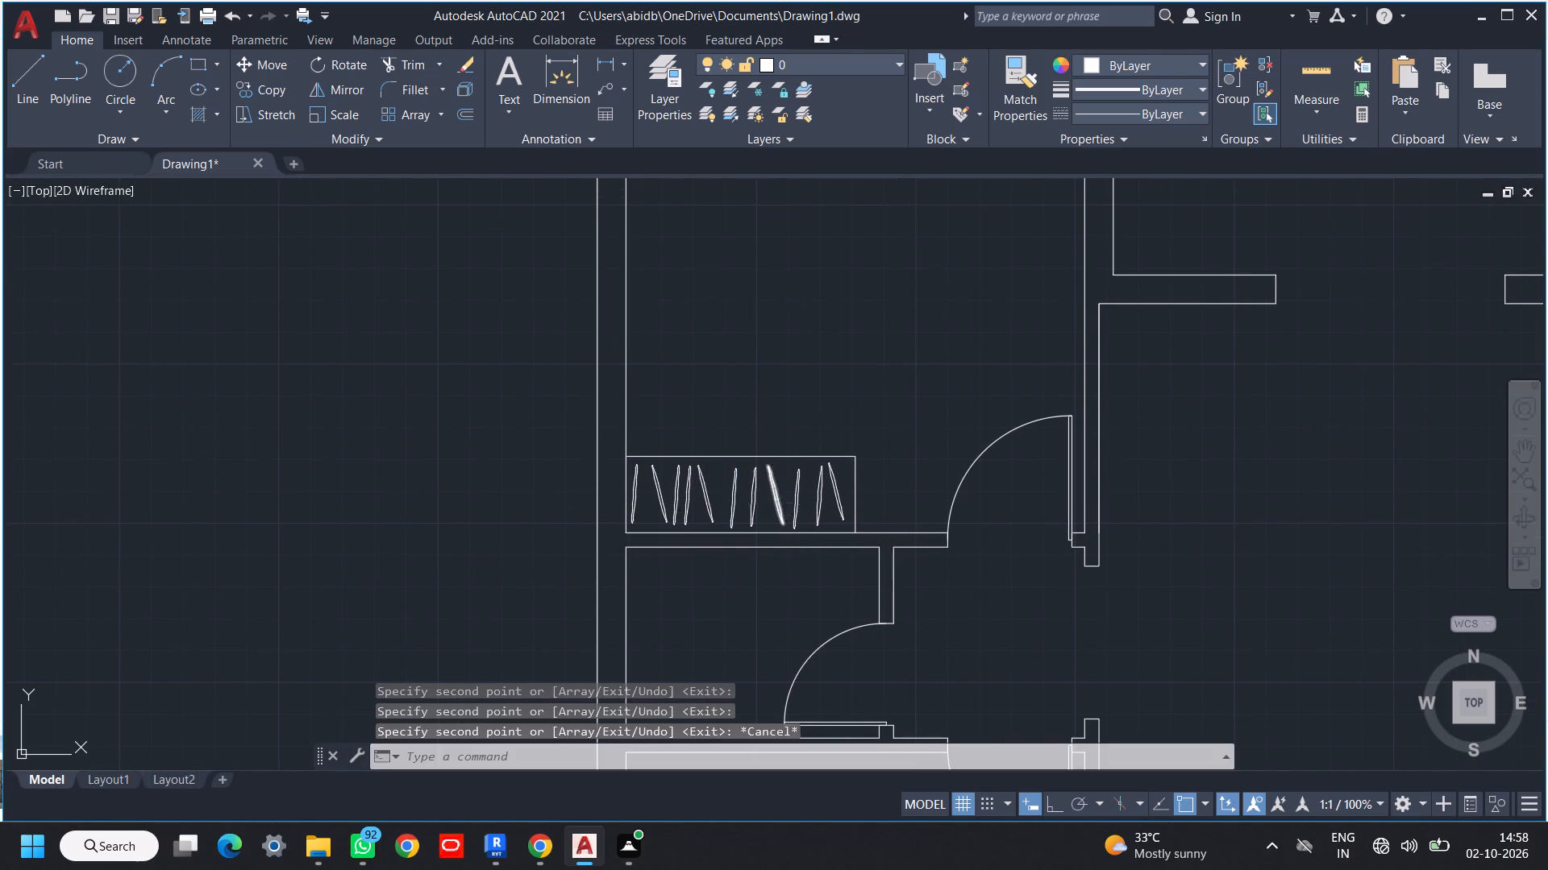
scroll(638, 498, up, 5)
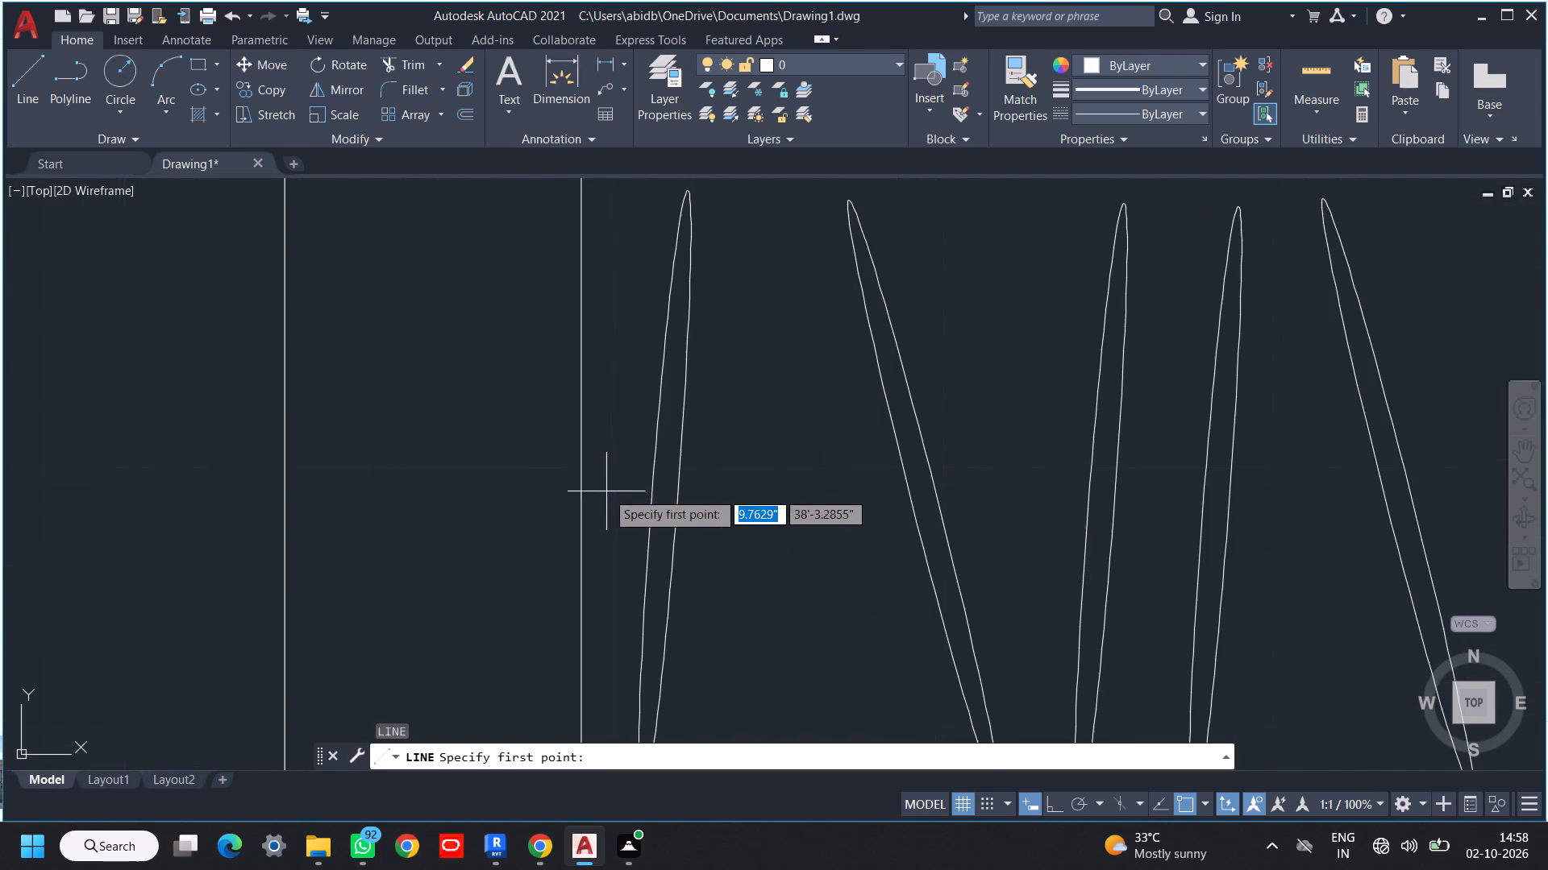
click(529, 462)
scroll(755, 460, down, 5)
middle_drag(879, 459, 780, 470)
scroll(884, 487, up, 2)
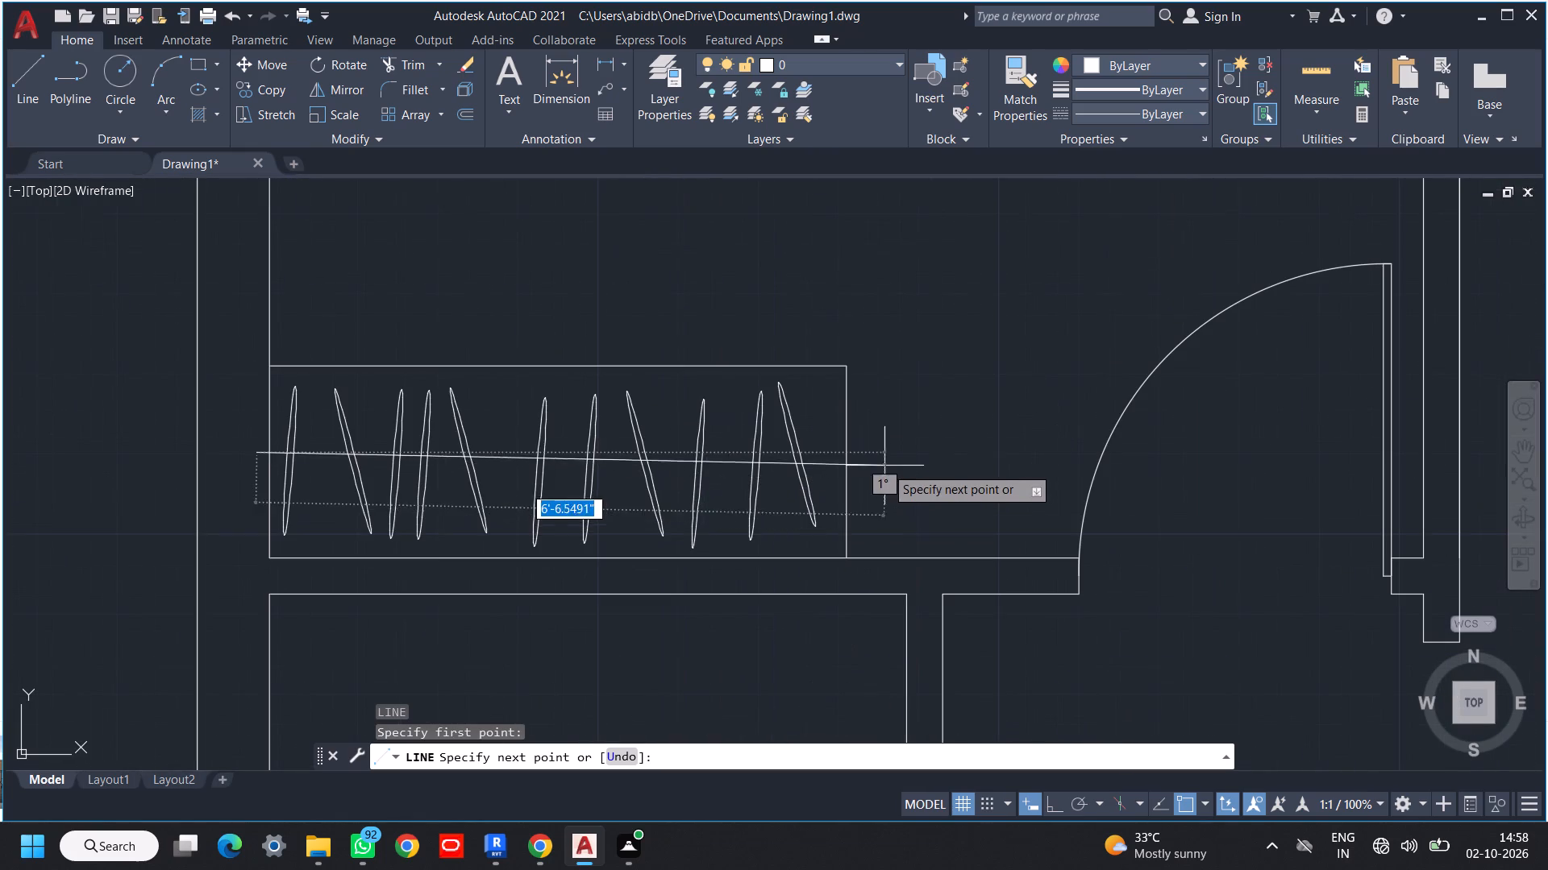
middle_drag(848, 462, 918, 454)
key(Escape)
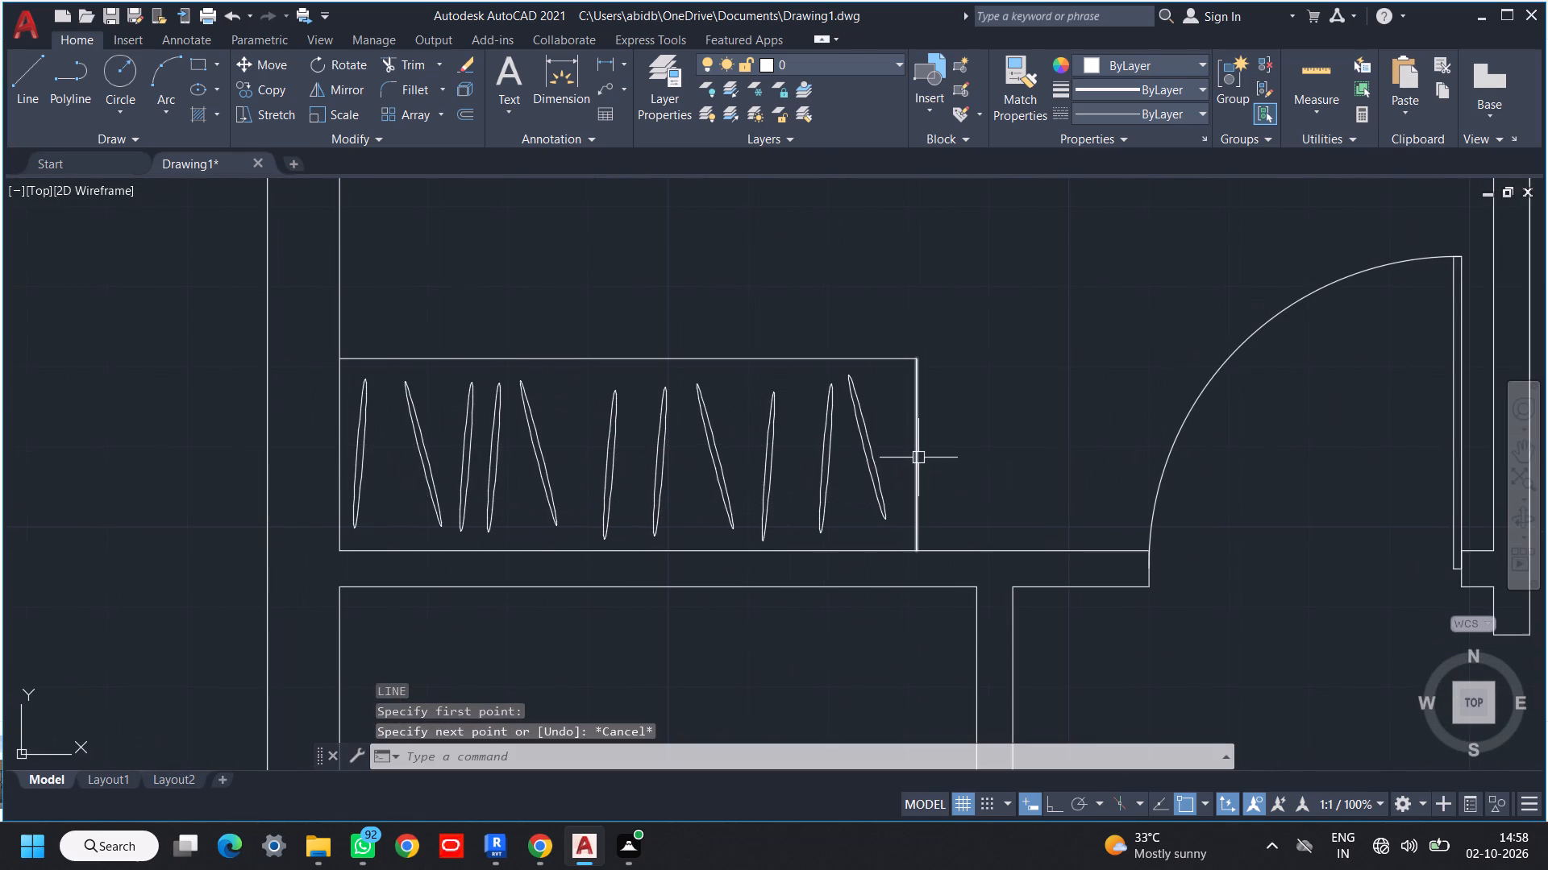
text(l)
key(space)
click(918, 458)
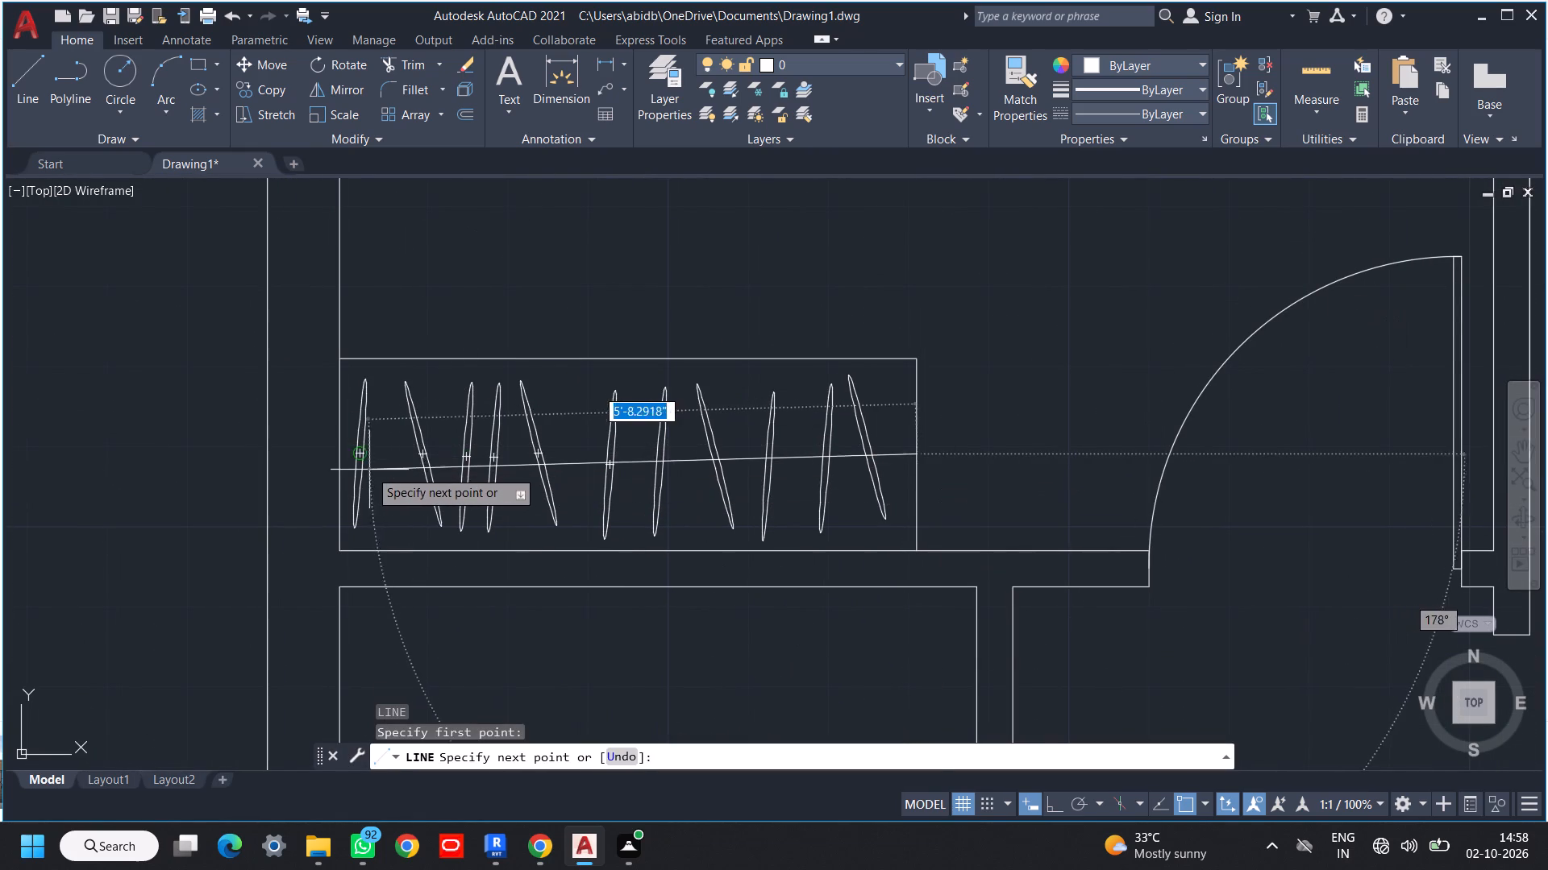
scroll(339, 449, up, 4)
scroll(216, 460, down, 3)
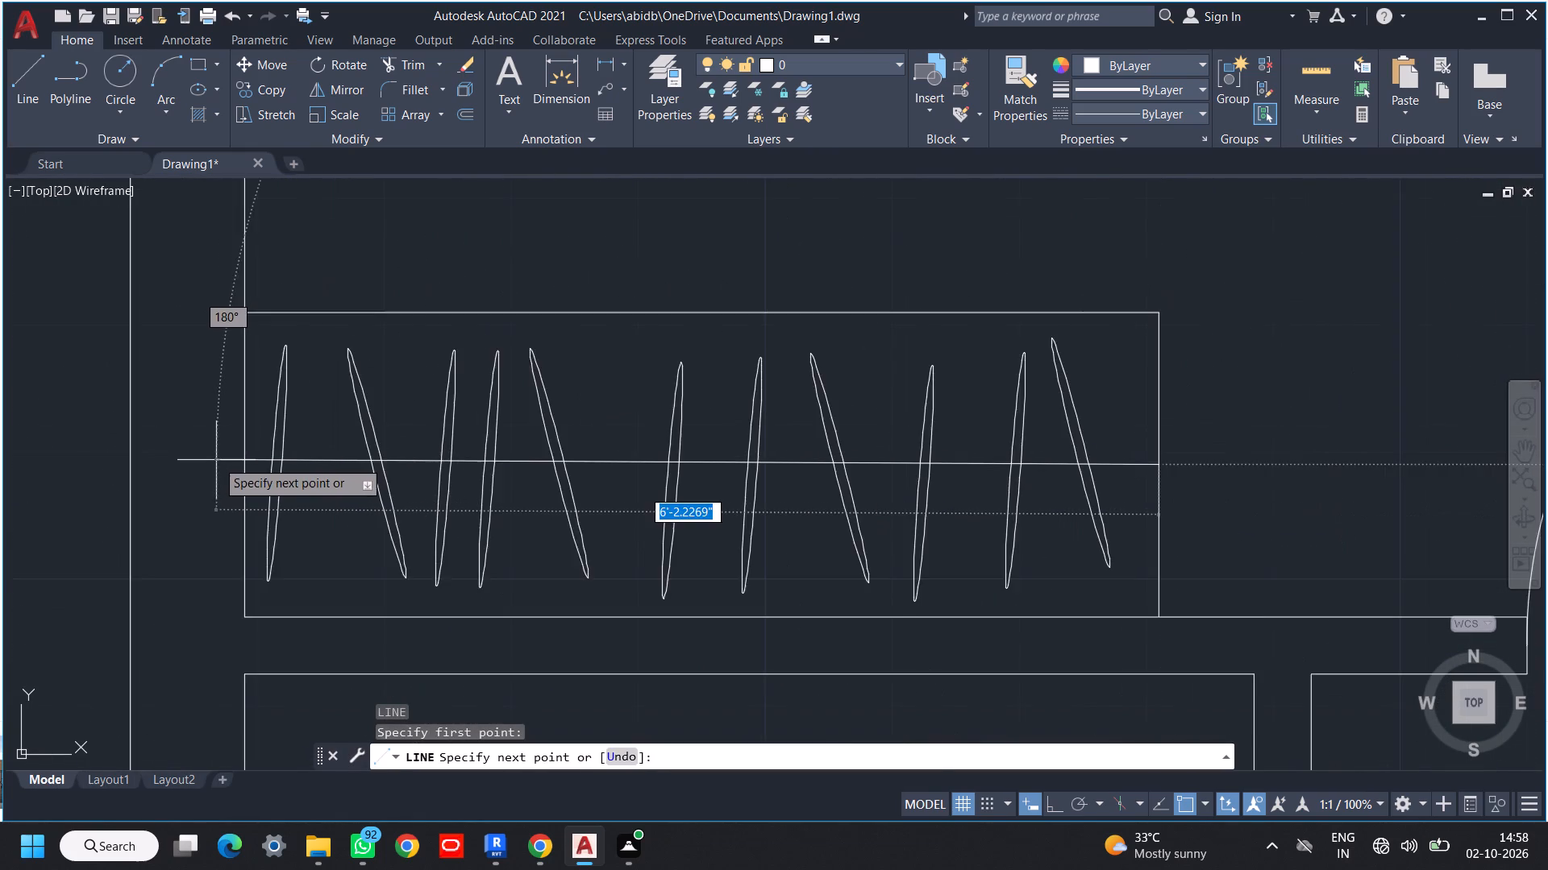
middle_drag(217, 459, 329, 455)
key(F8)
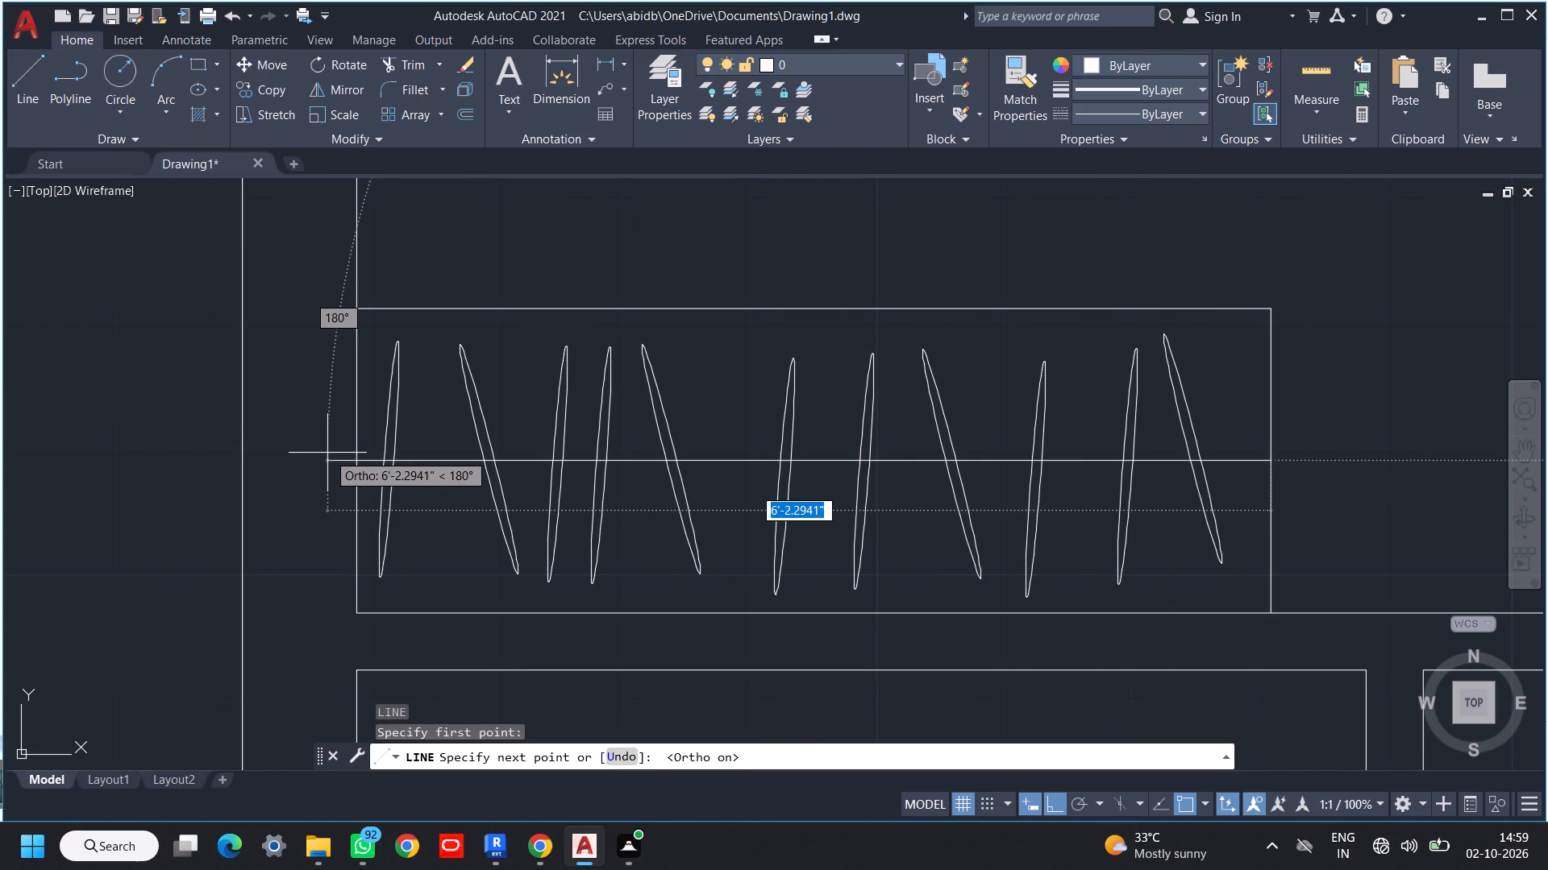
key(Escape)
Erase all the hanger ellipses inside the wardrobe rectangle.
click(1237, 363)
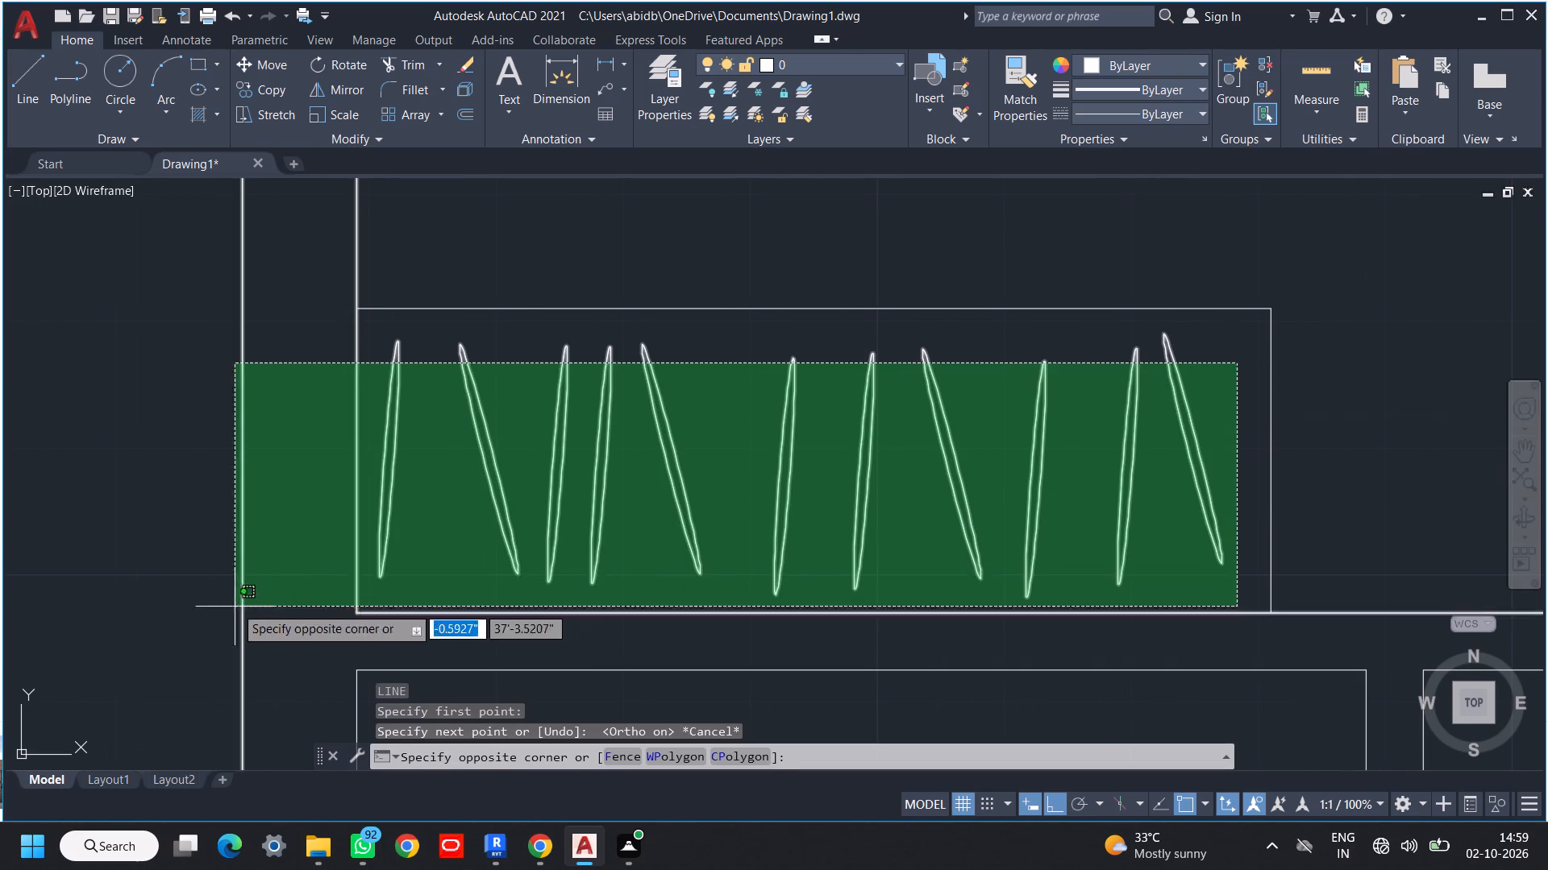
click(382, 556)
key(Delete)
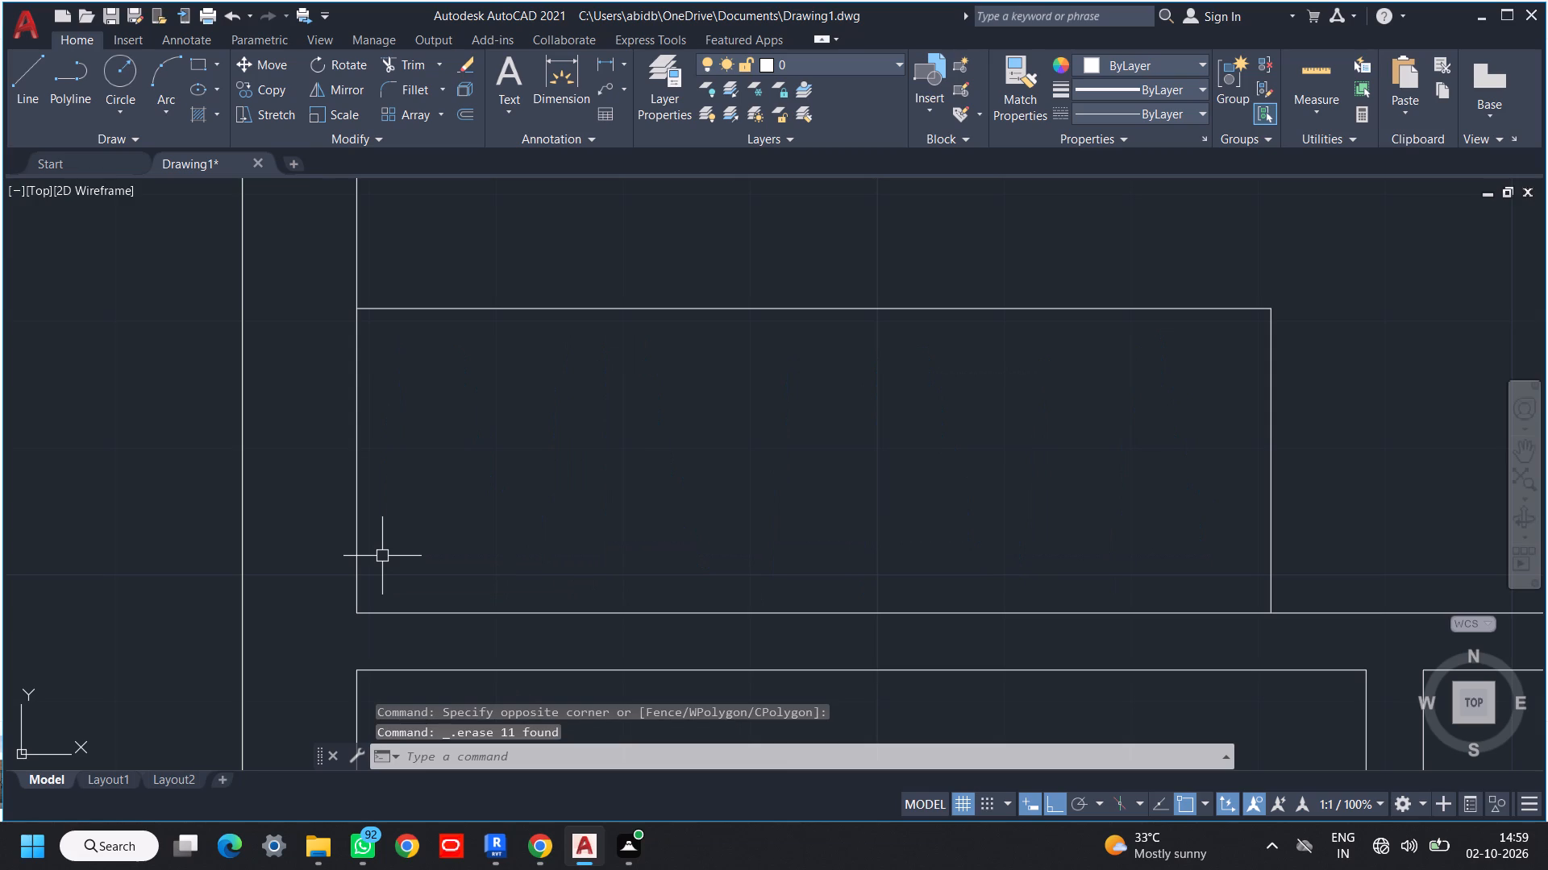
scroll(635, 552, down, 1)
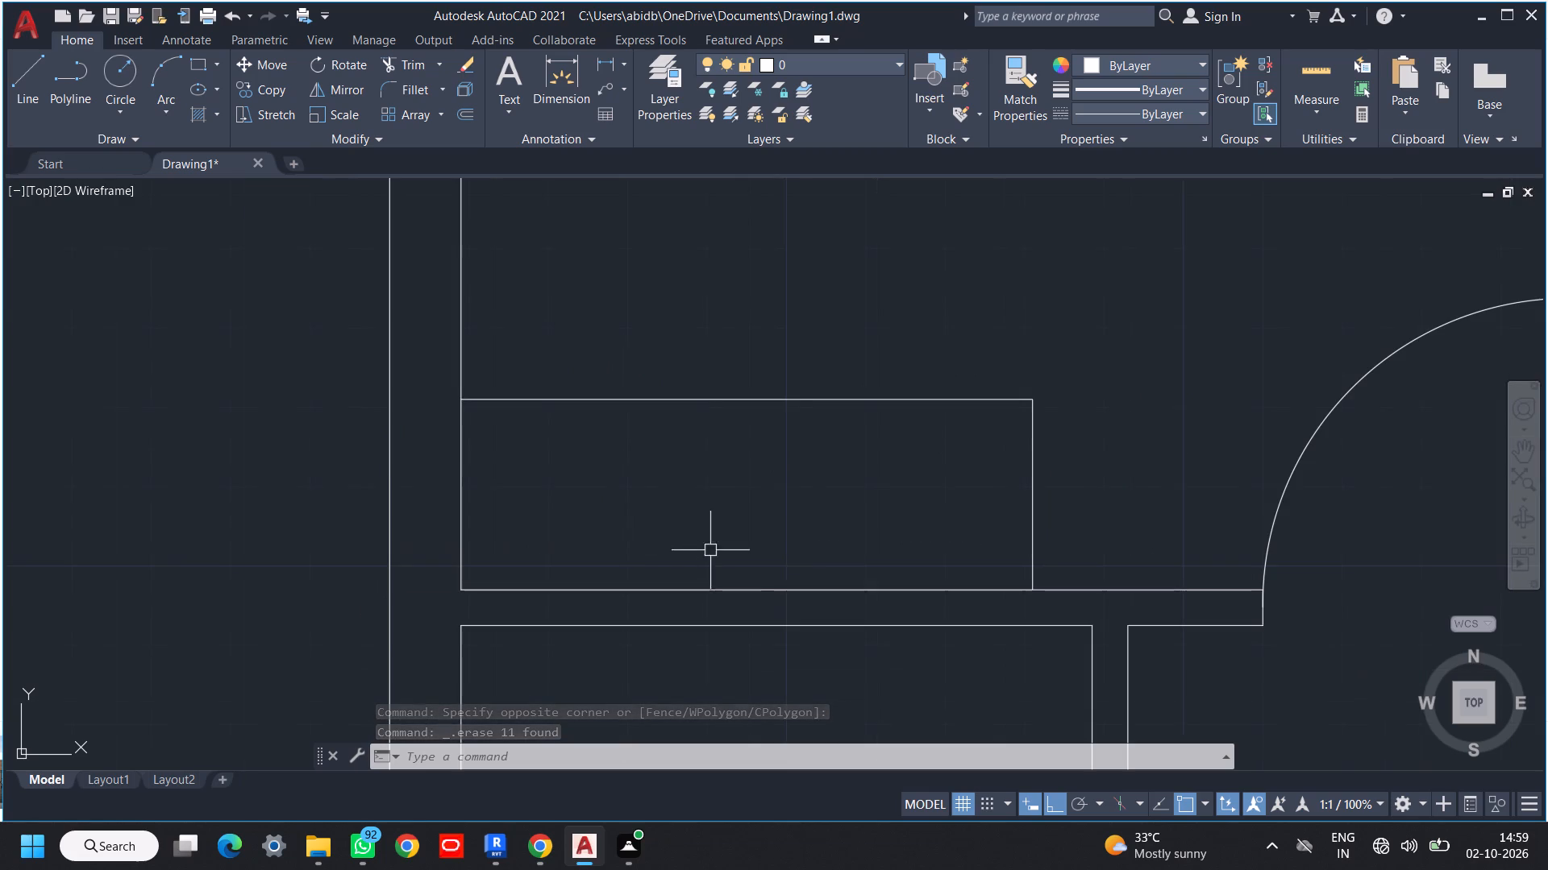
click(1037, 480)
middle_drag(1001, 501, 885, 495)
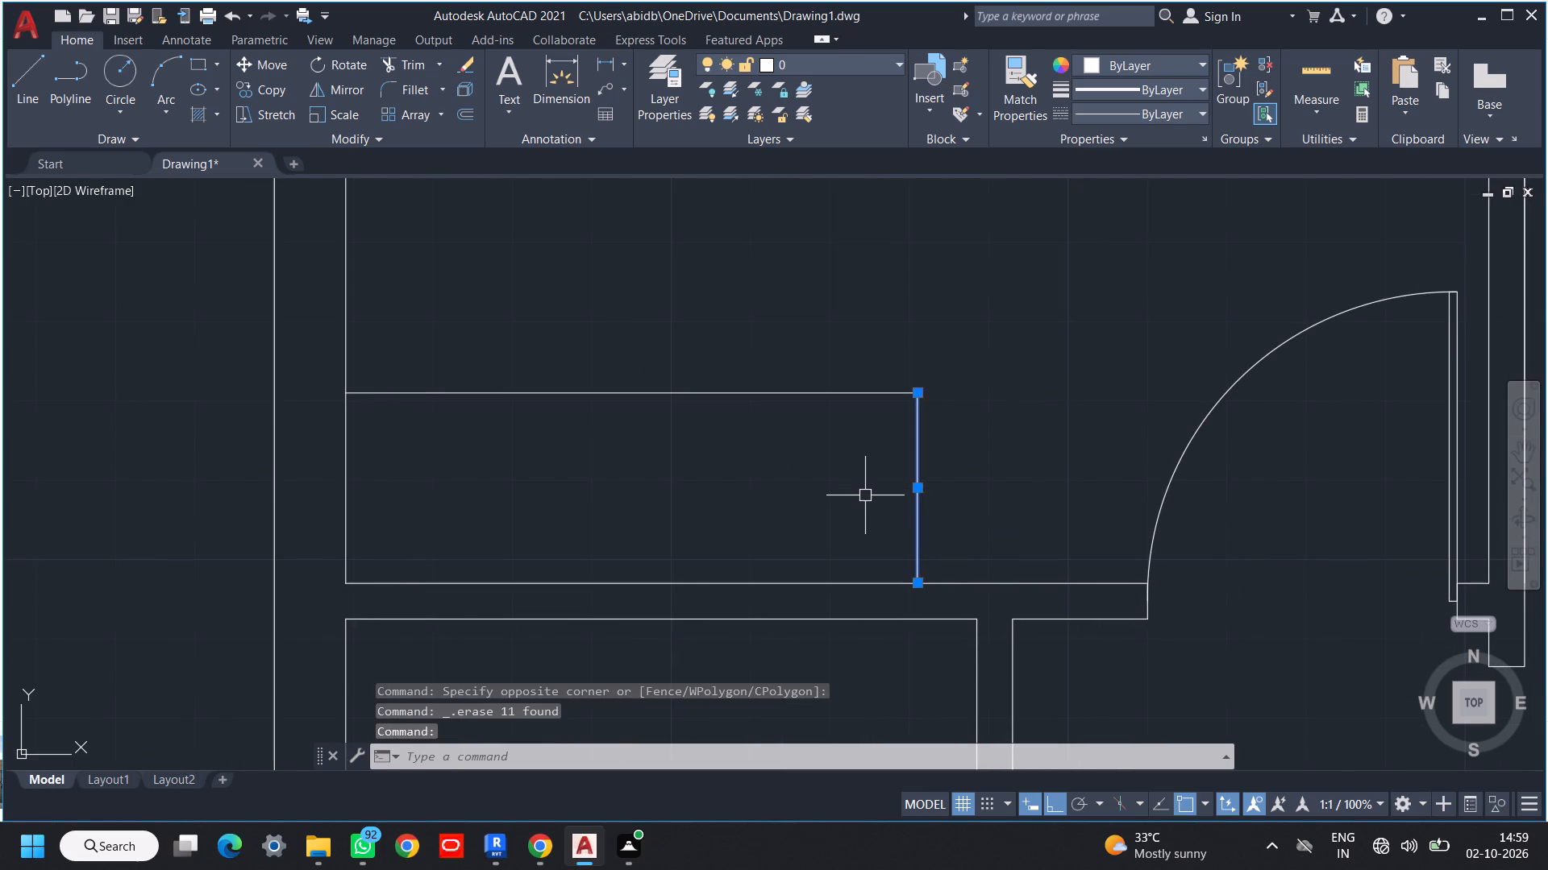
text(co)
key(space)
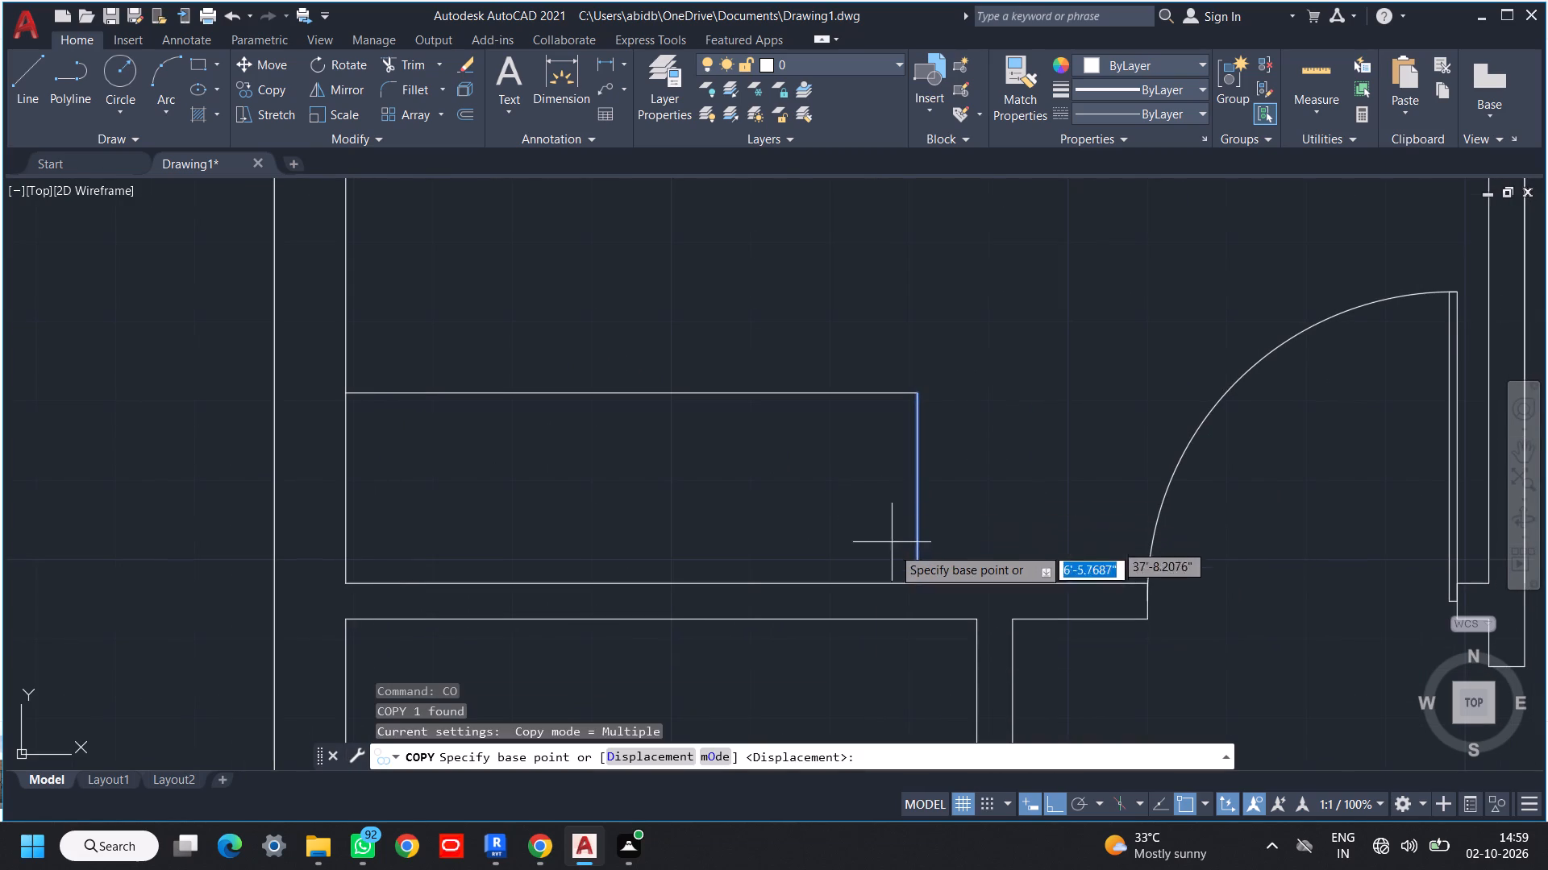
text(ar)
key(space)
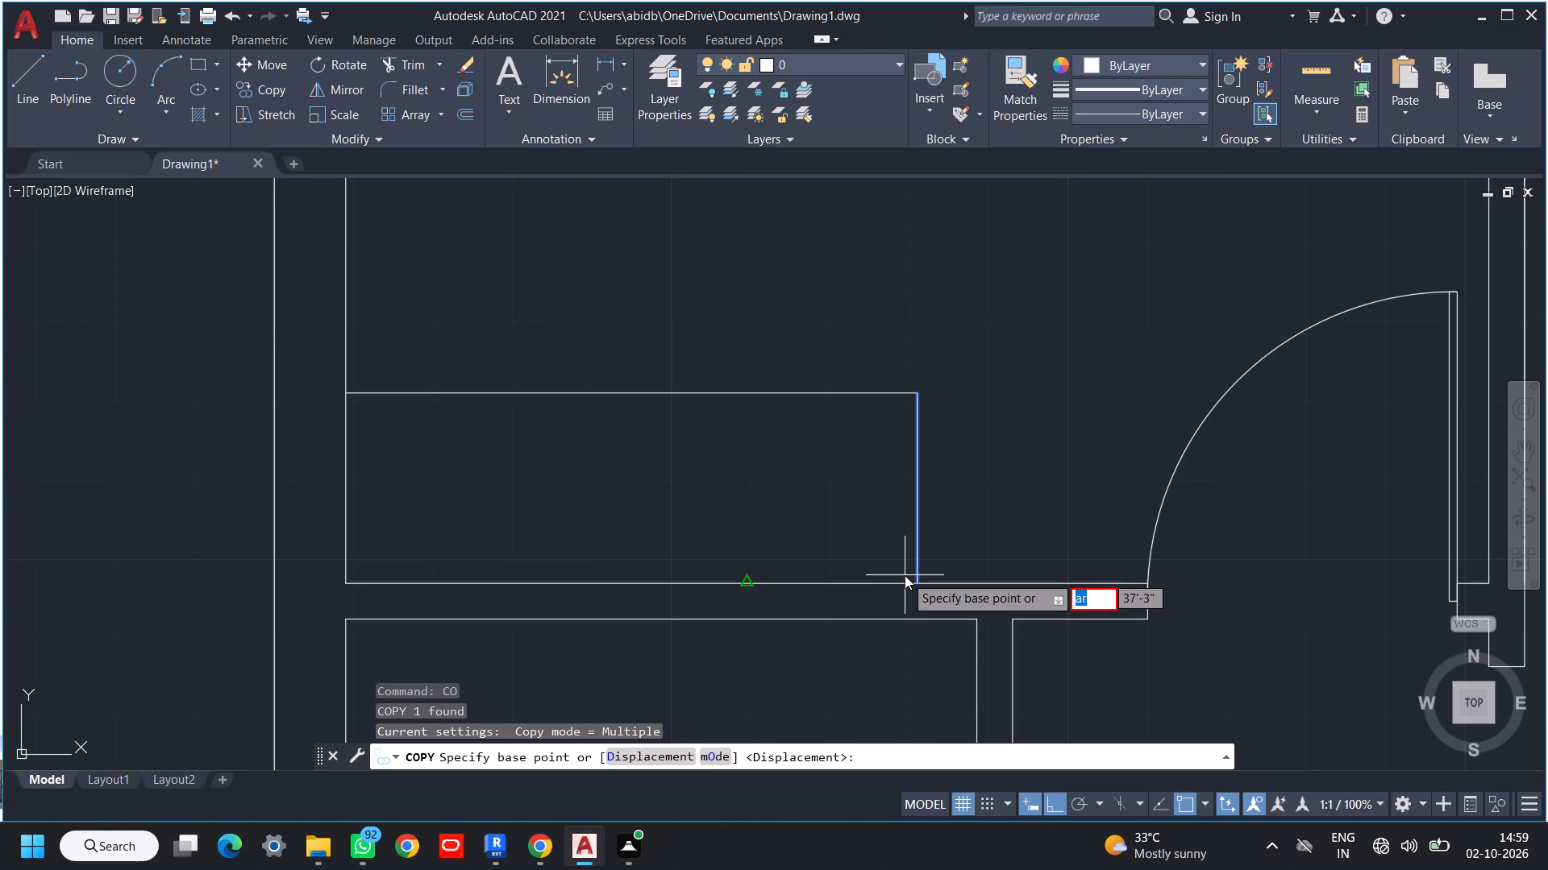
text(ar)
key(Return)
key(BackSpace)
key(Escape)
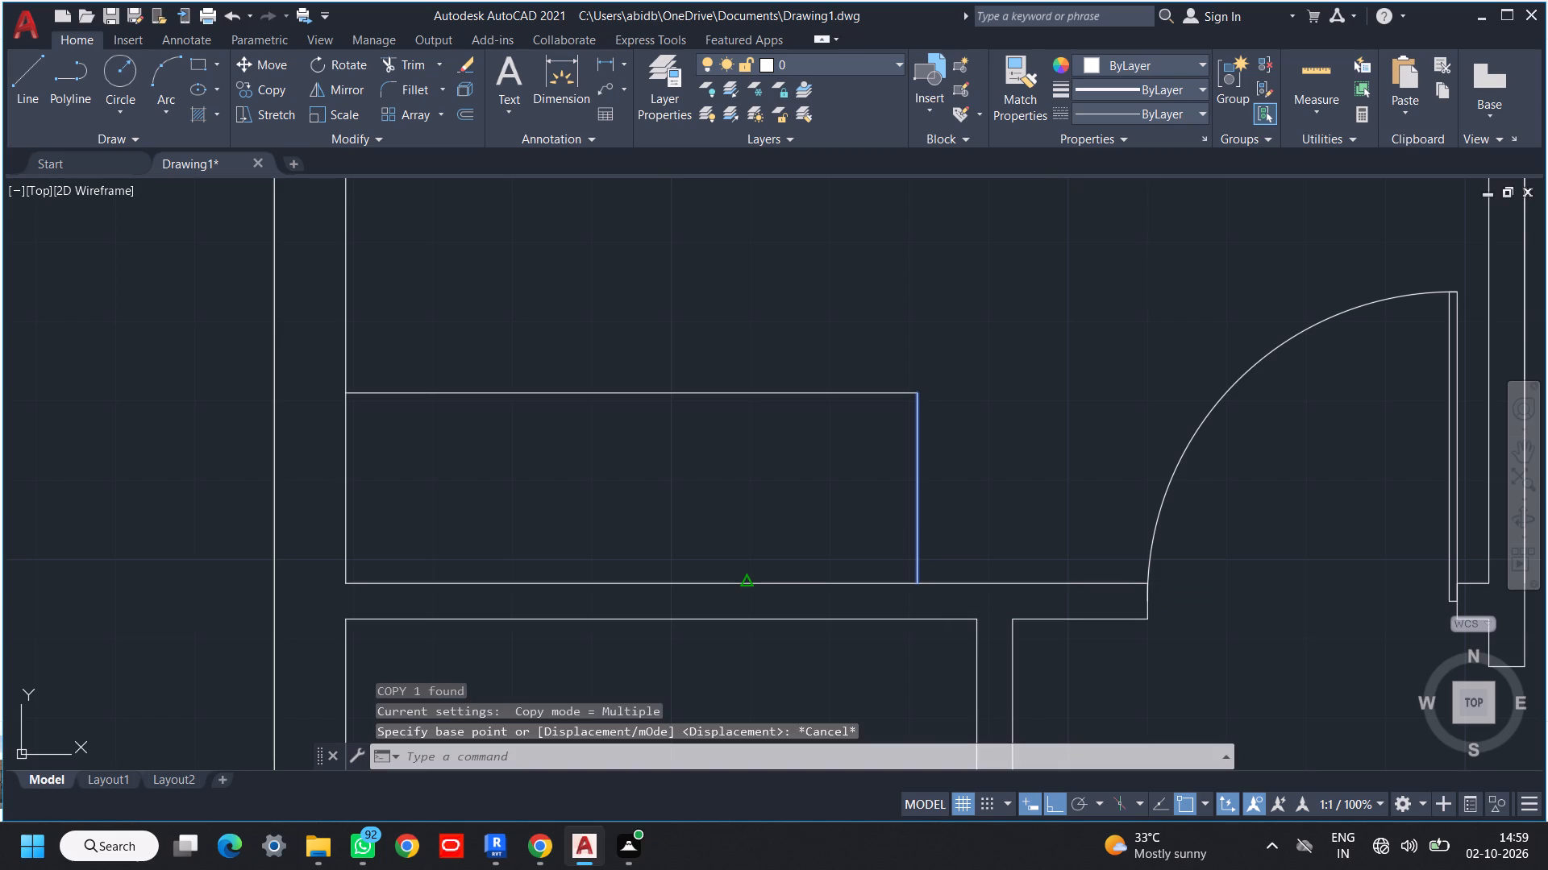
Array-copy the wardrobe's right-end line leftward inside the wardrobe as 30 items spaced 1" apart.
click(967, 457)
click(886, 507)
text(co)
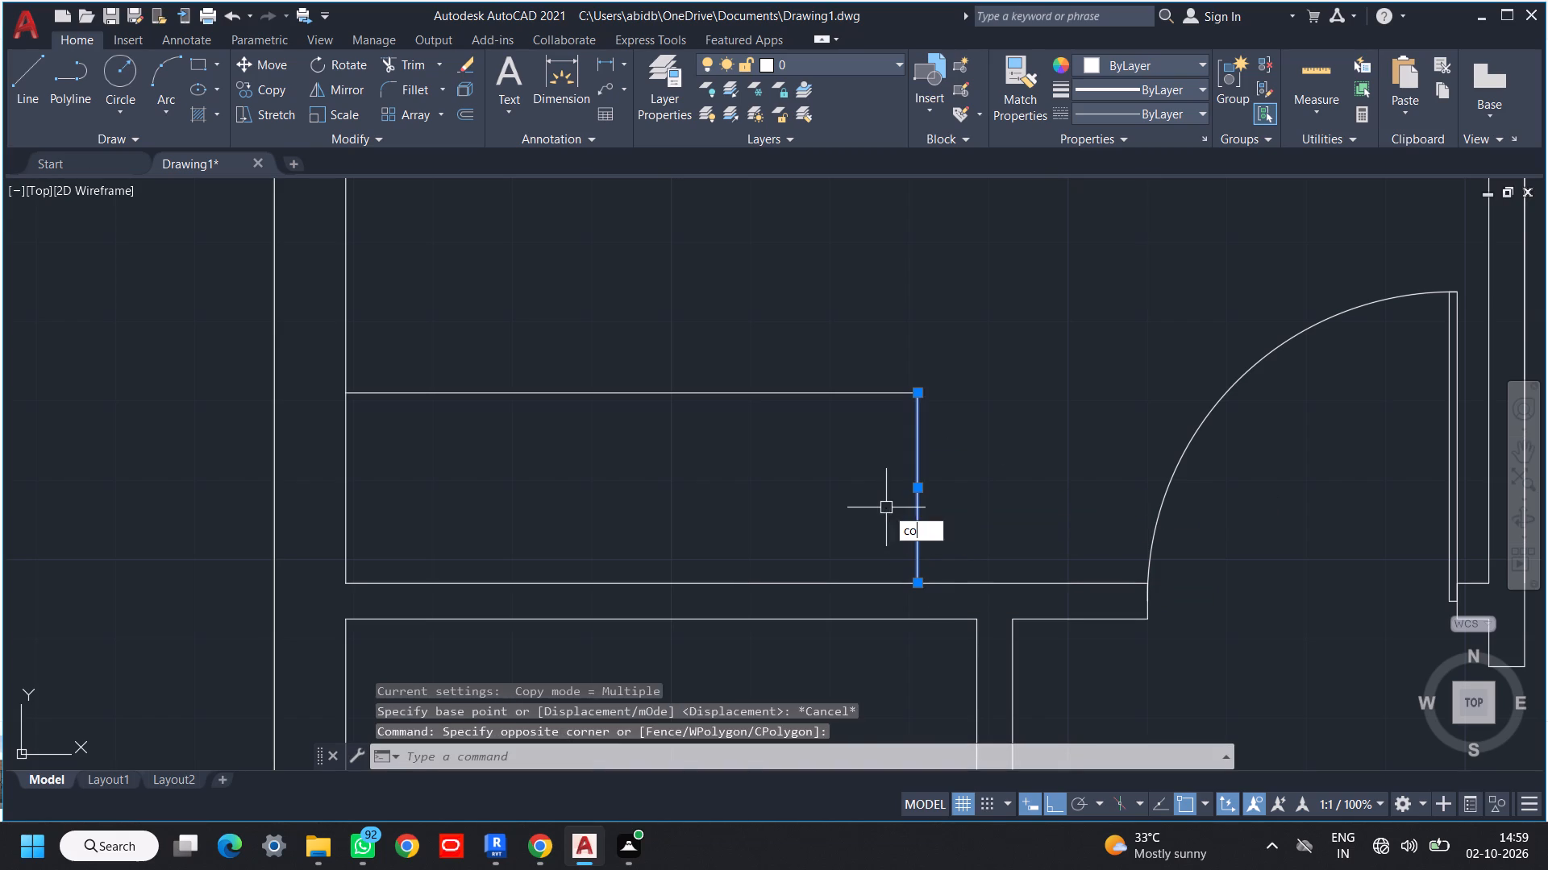
key(space)
click(923, 584)
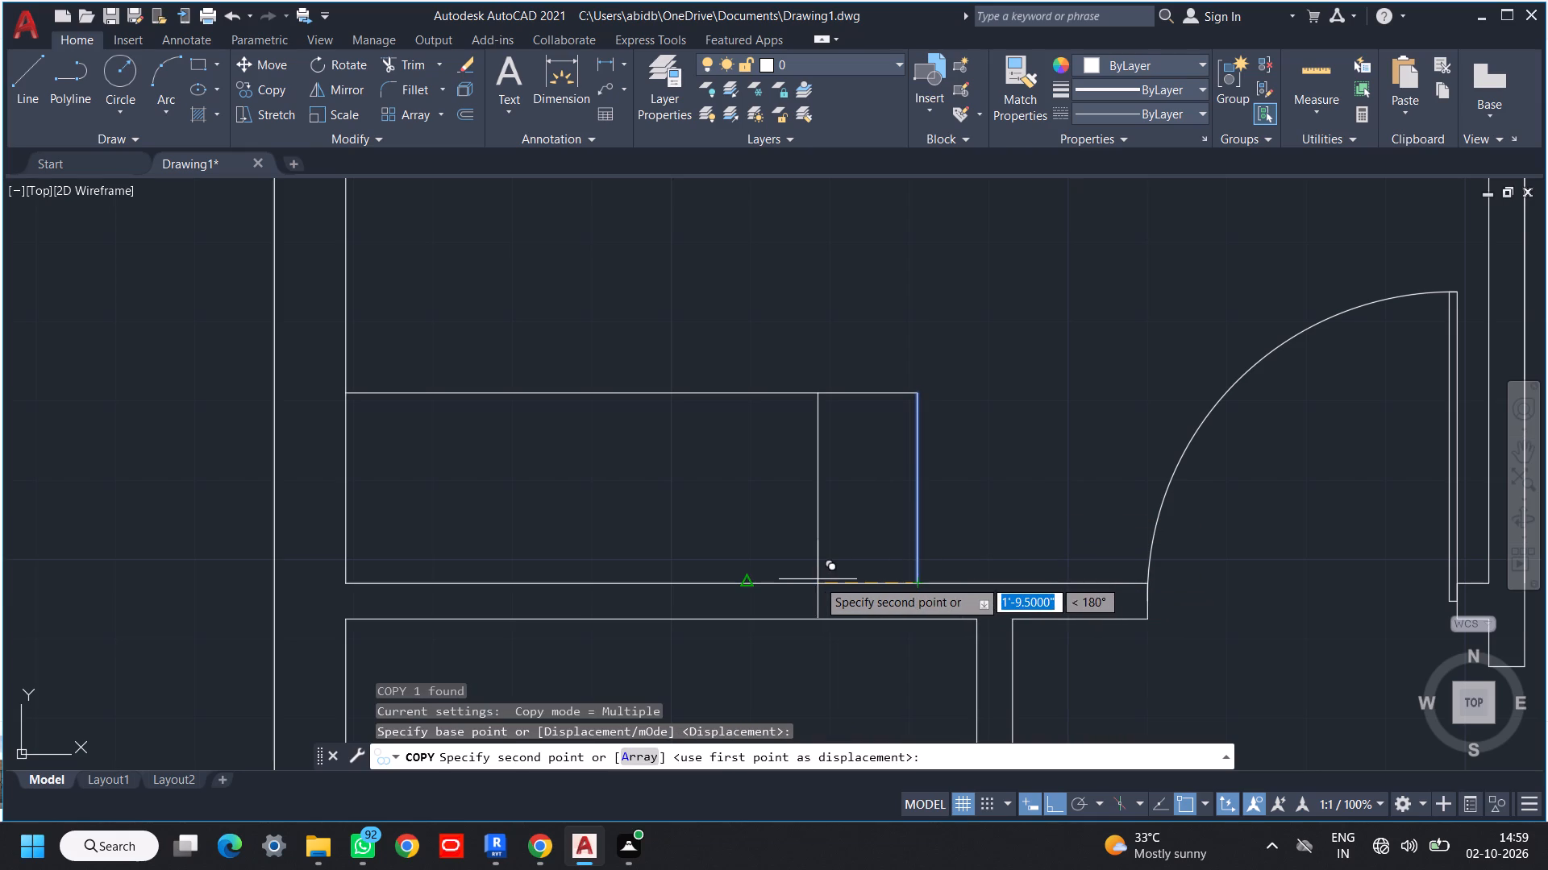
text(a)
key(space)
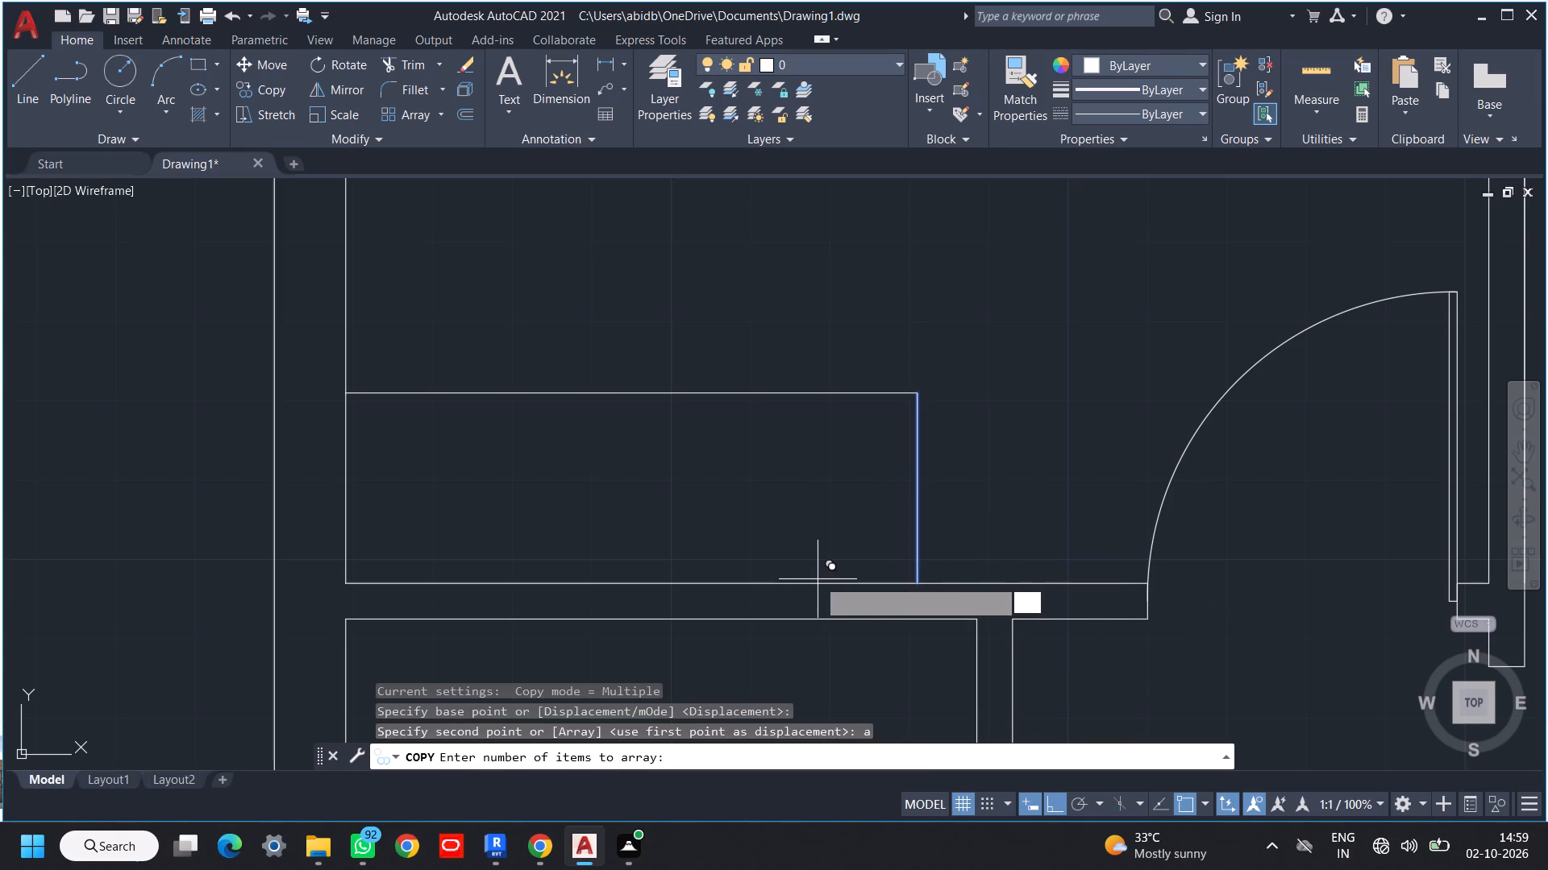
text(30)
key(space)
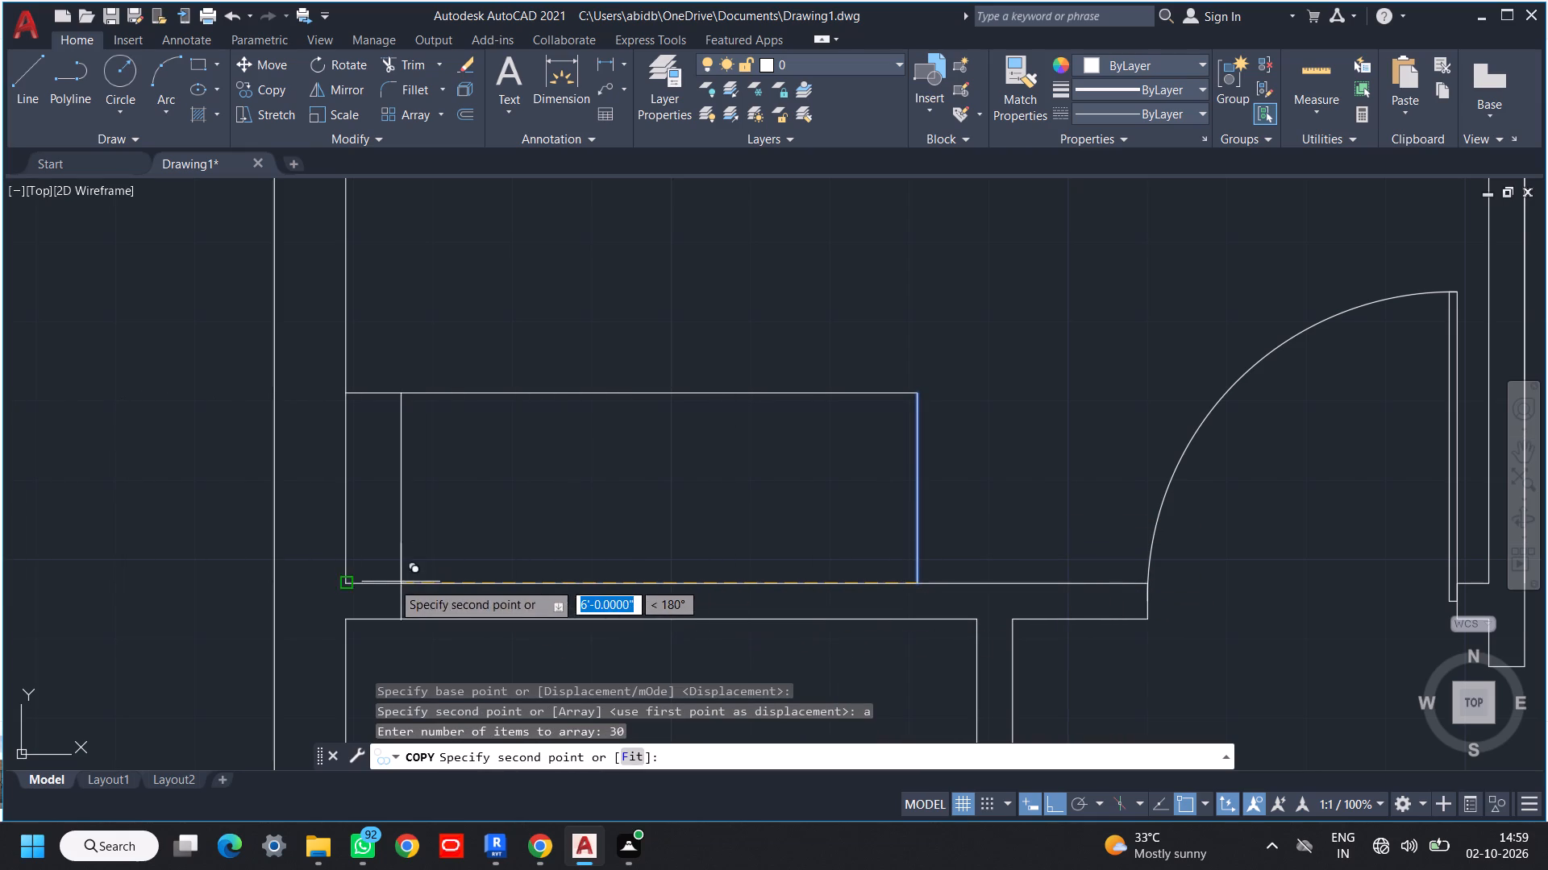
click(898, 577)
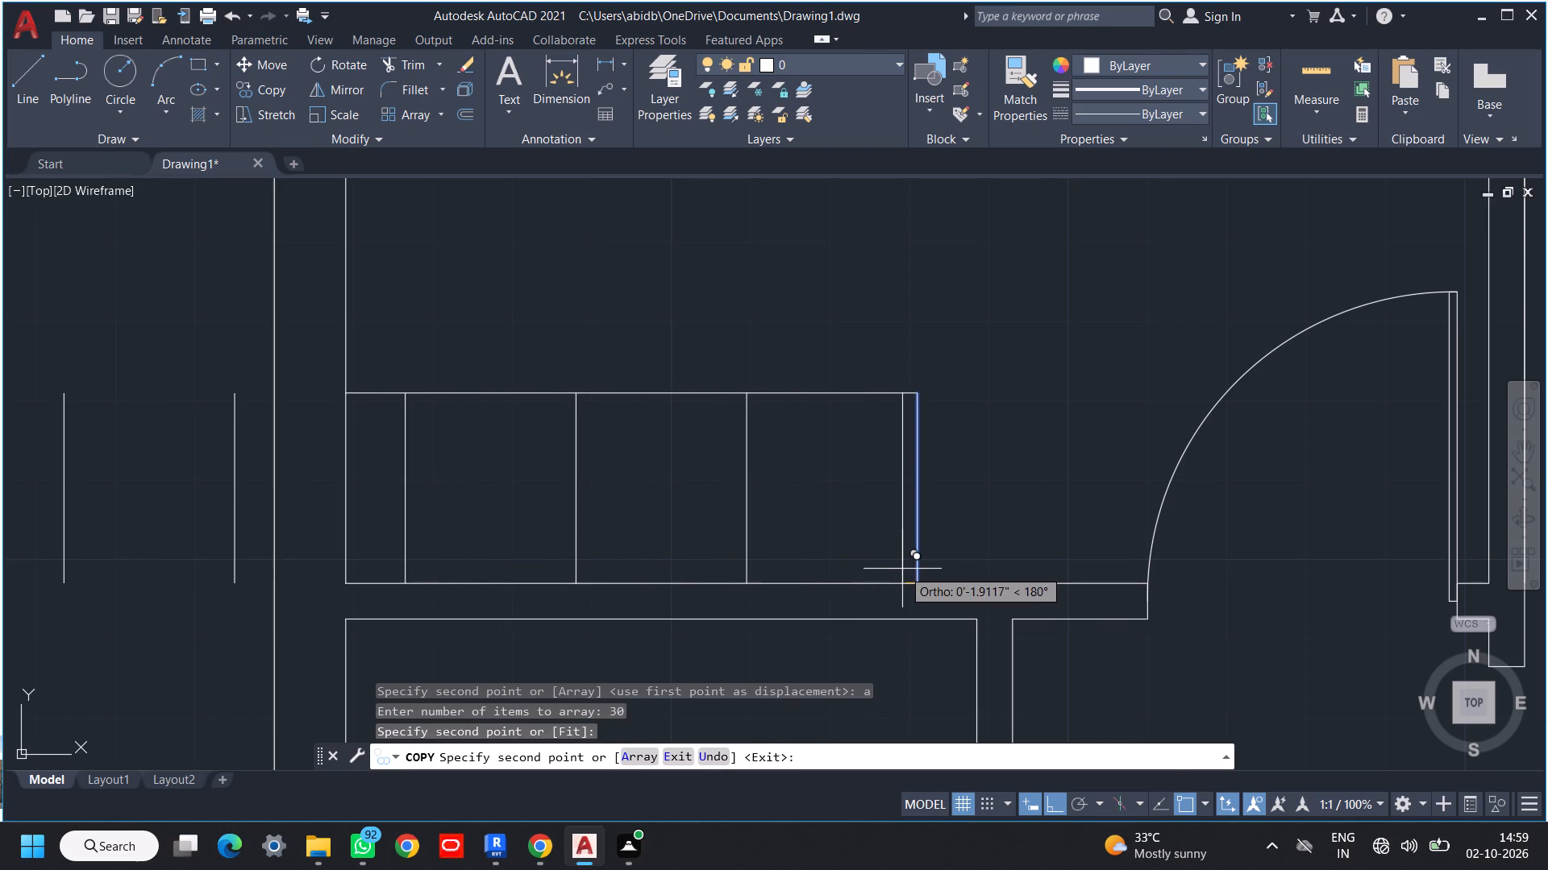
key(ctrl+z)
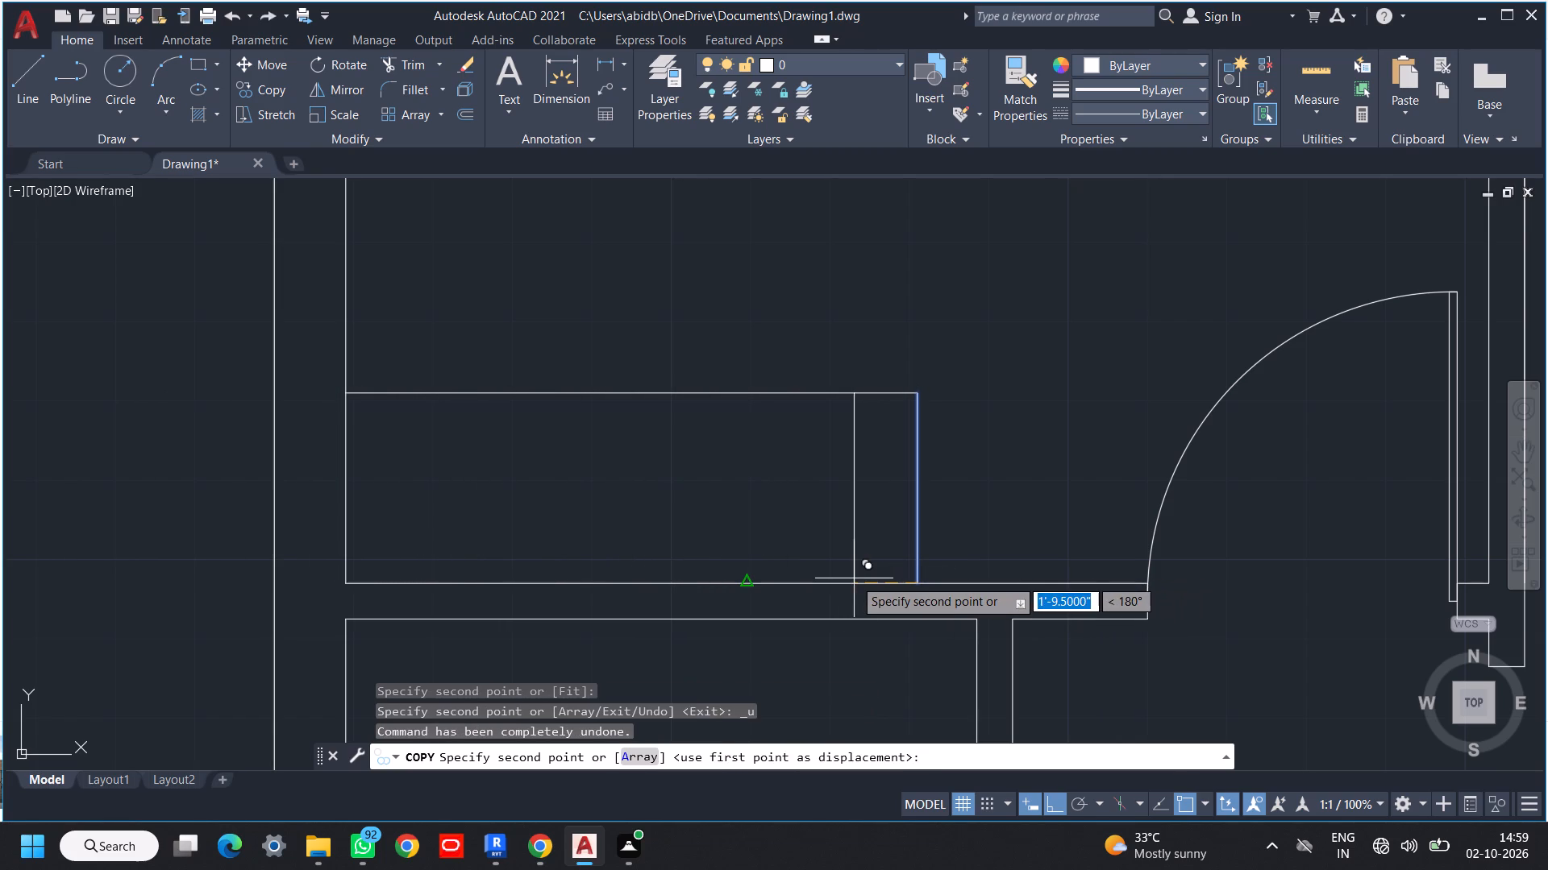
text(a)
key(space)
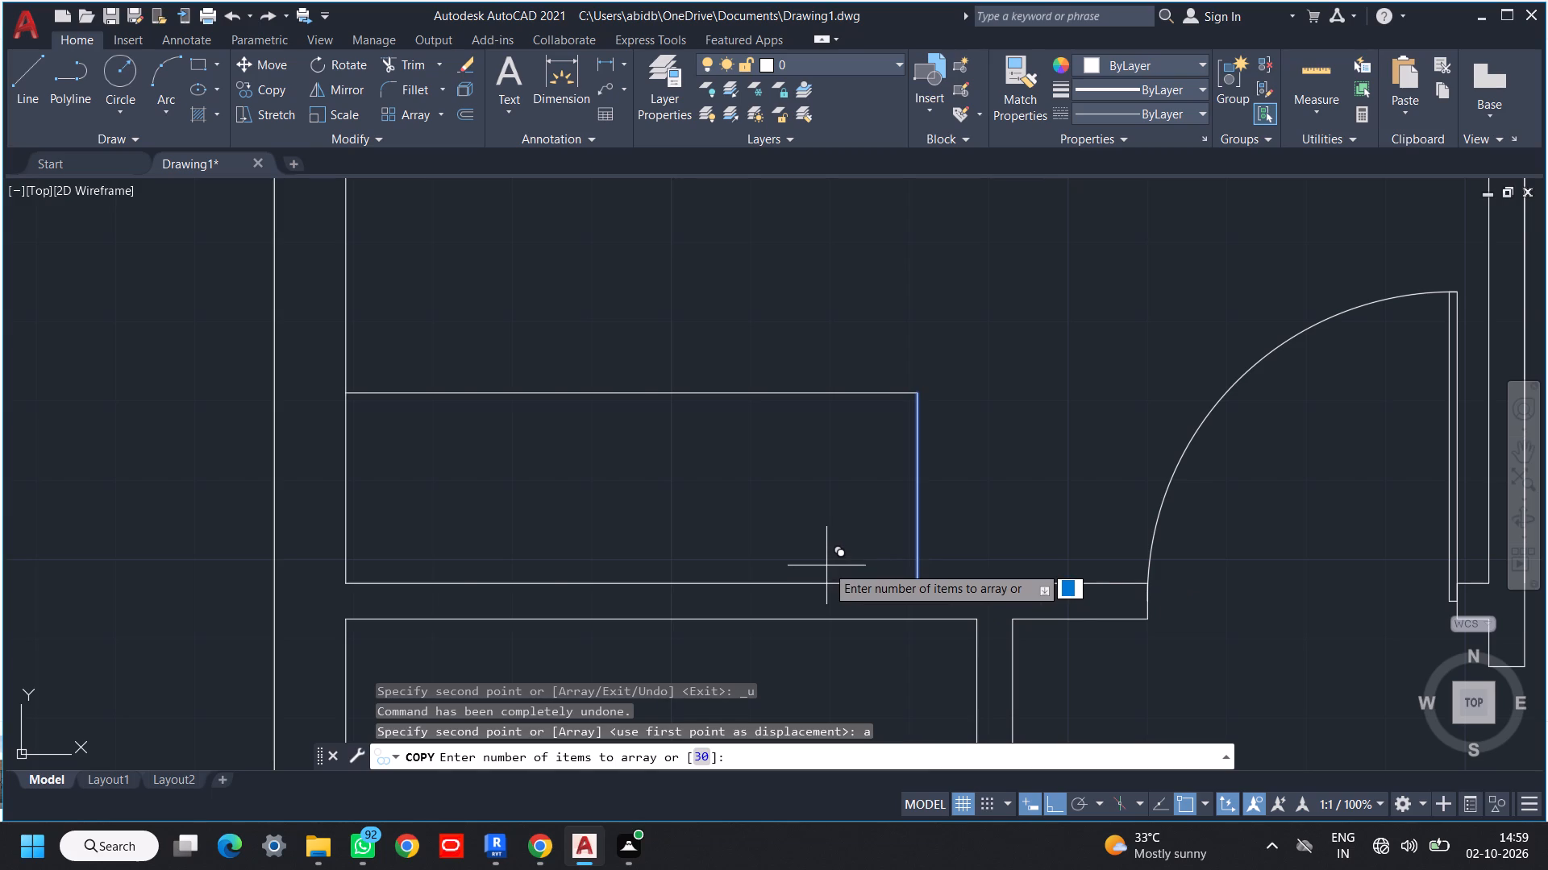
text(30)
key(space)
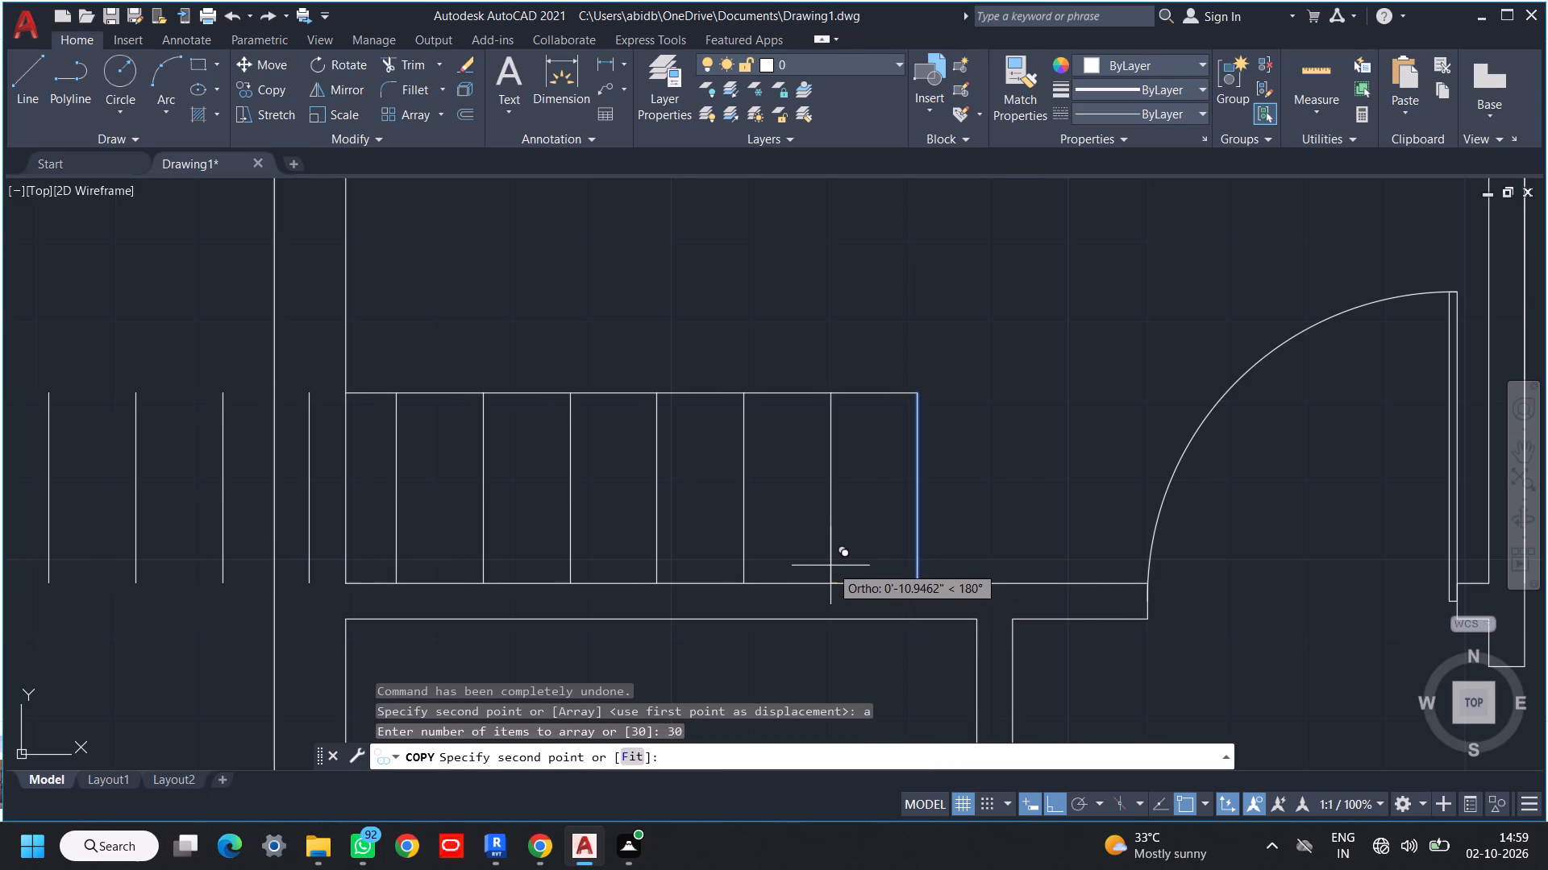
text(1")
key(Return)
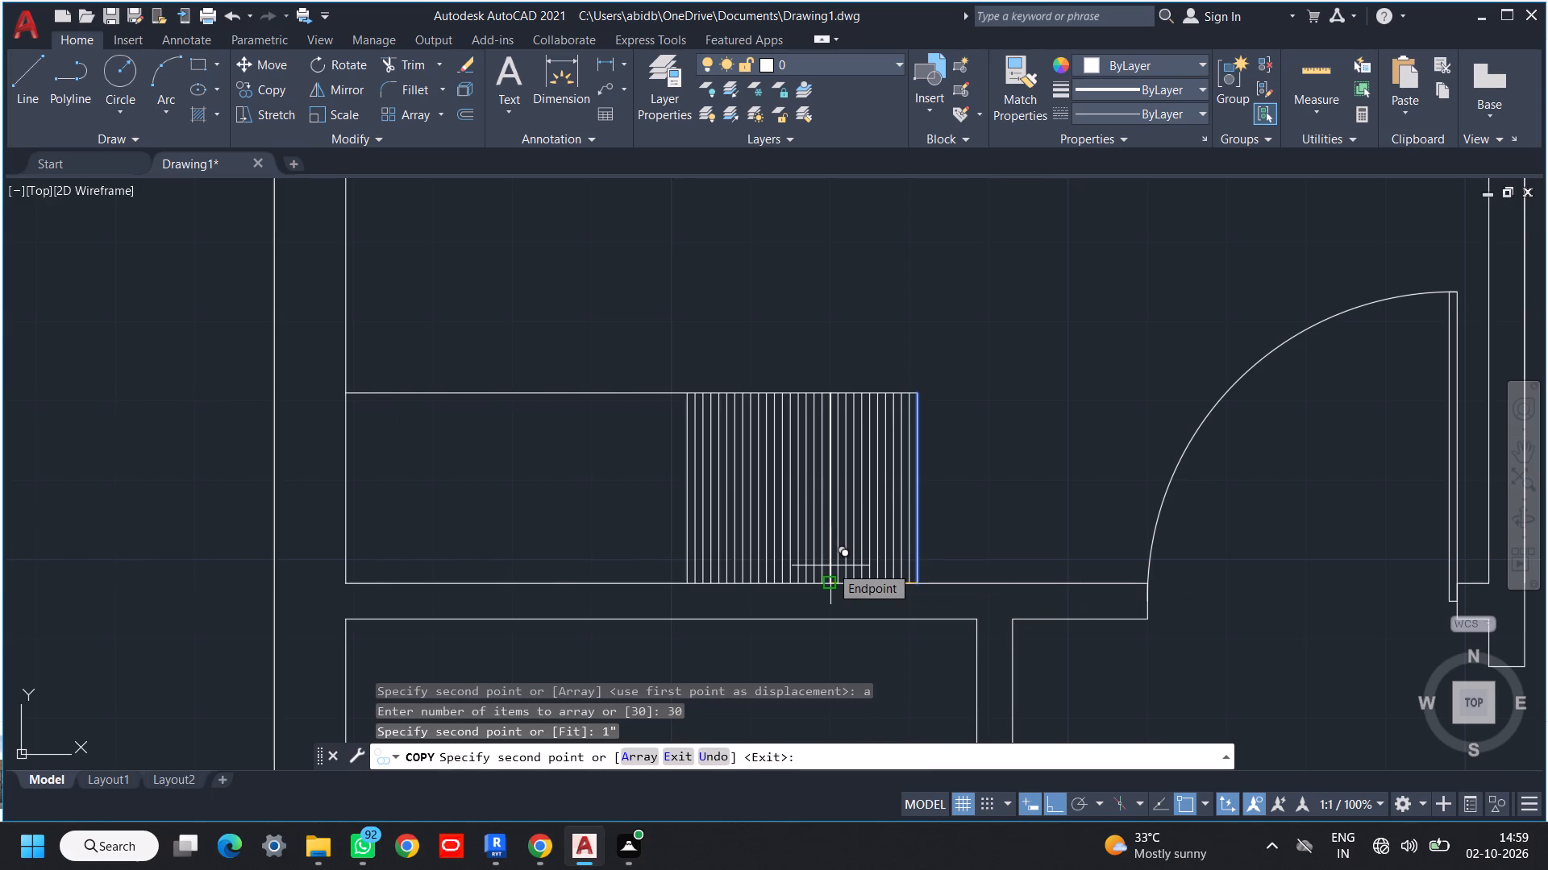
key(Escape)
Copy the set of closely spaced lines twice leftward, end to end, so they fill the wardrobe's whole length.
scroll(909, 434, up, 2)
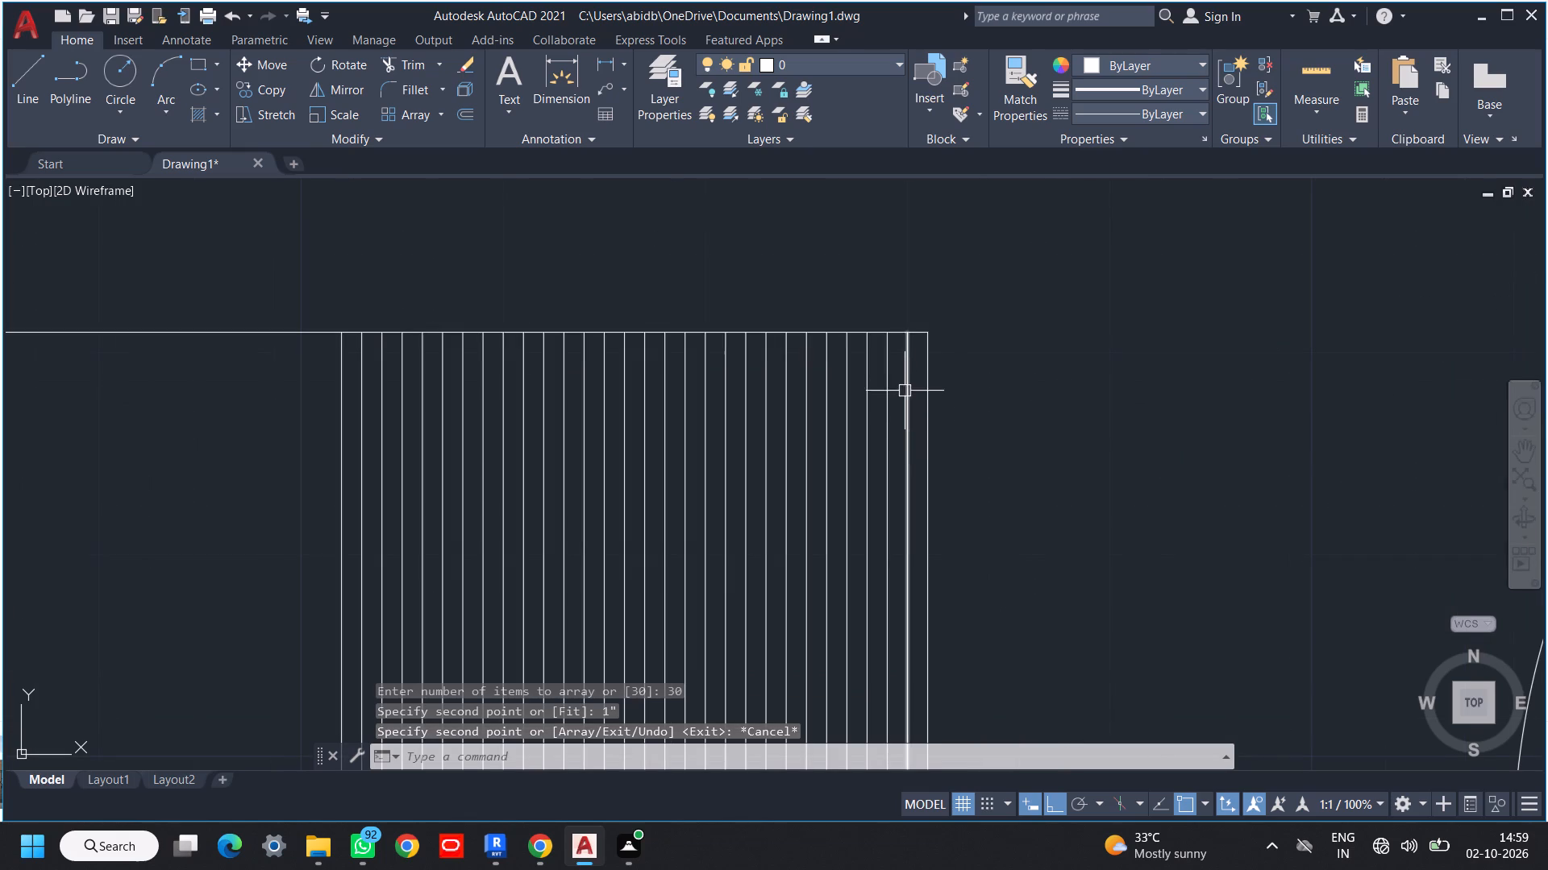
click(920, 363)
click(278, 486)
scroll(285, 490, down, 1)
middle_drag(381, 483, 671, 434)
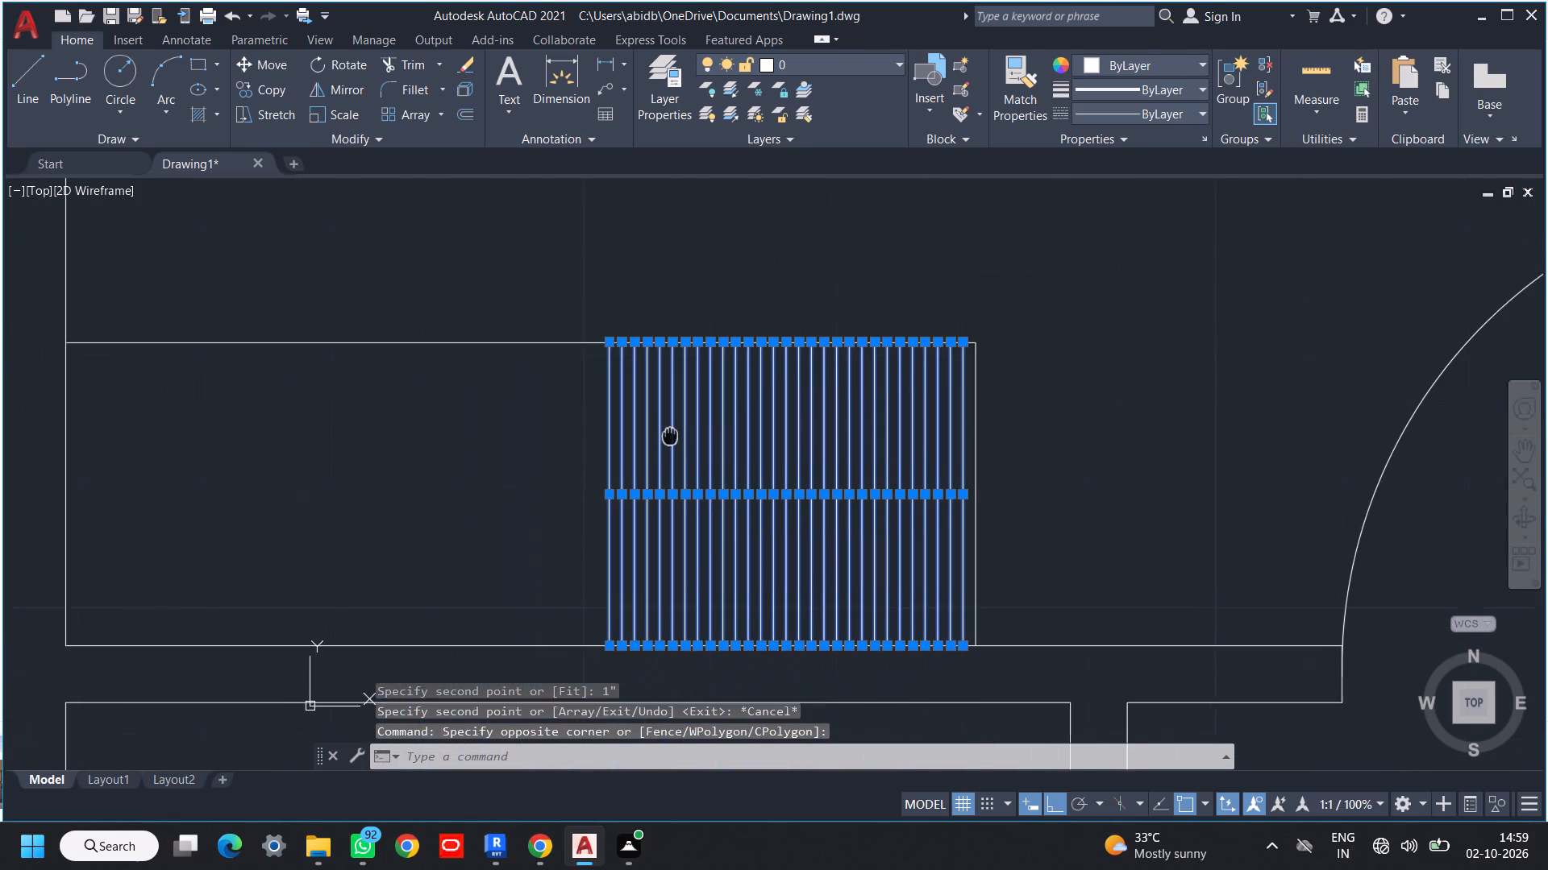
middle_drag(671, 434, 680, 393)
key(c)
key(o)
key(space)
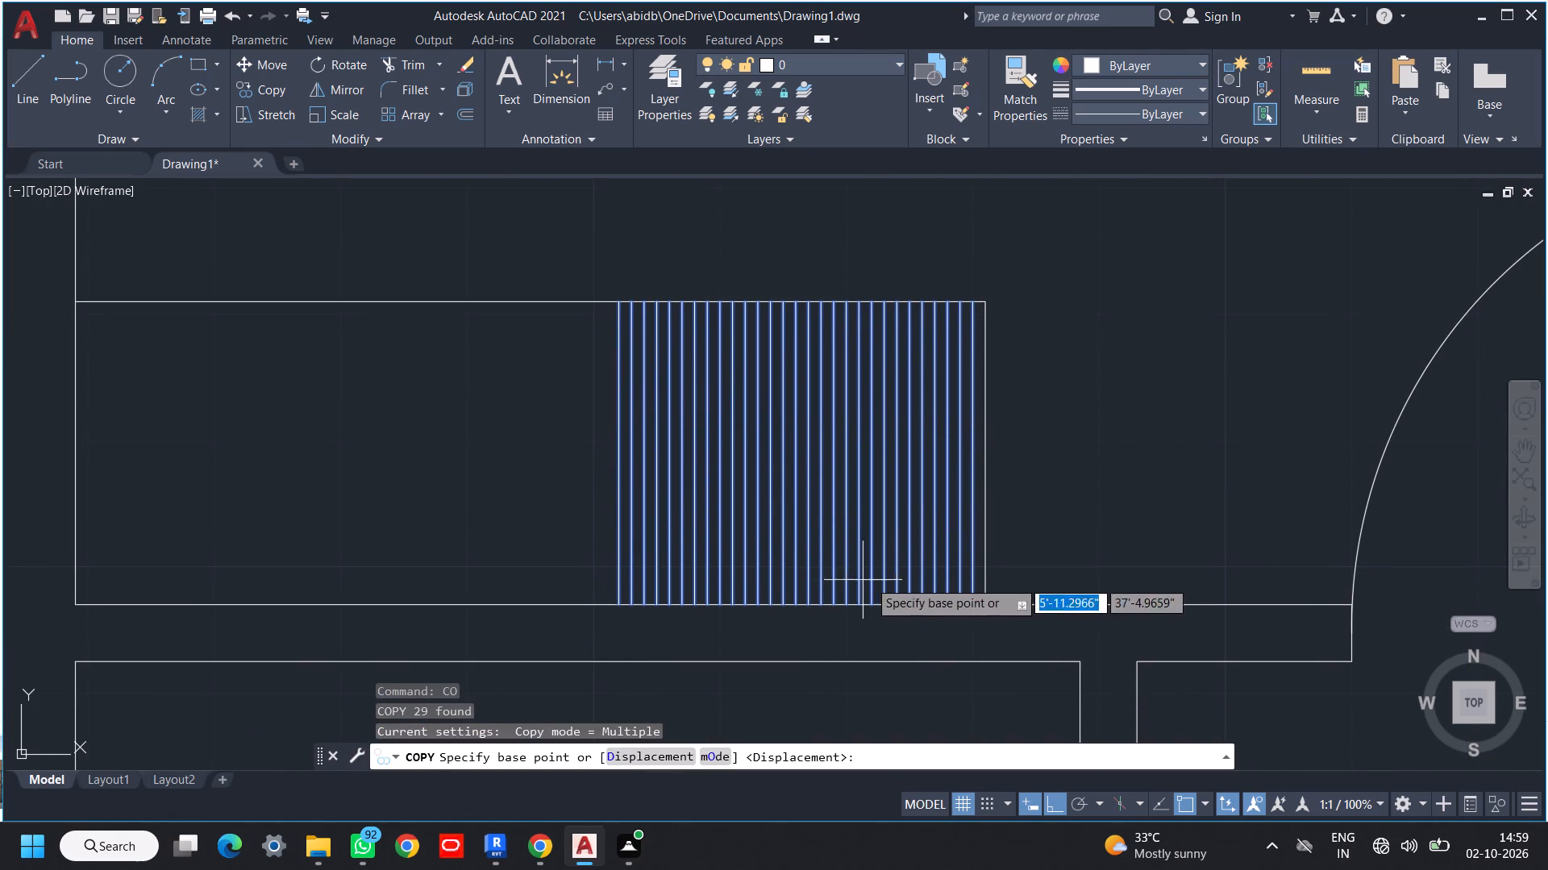
click(975, 602)
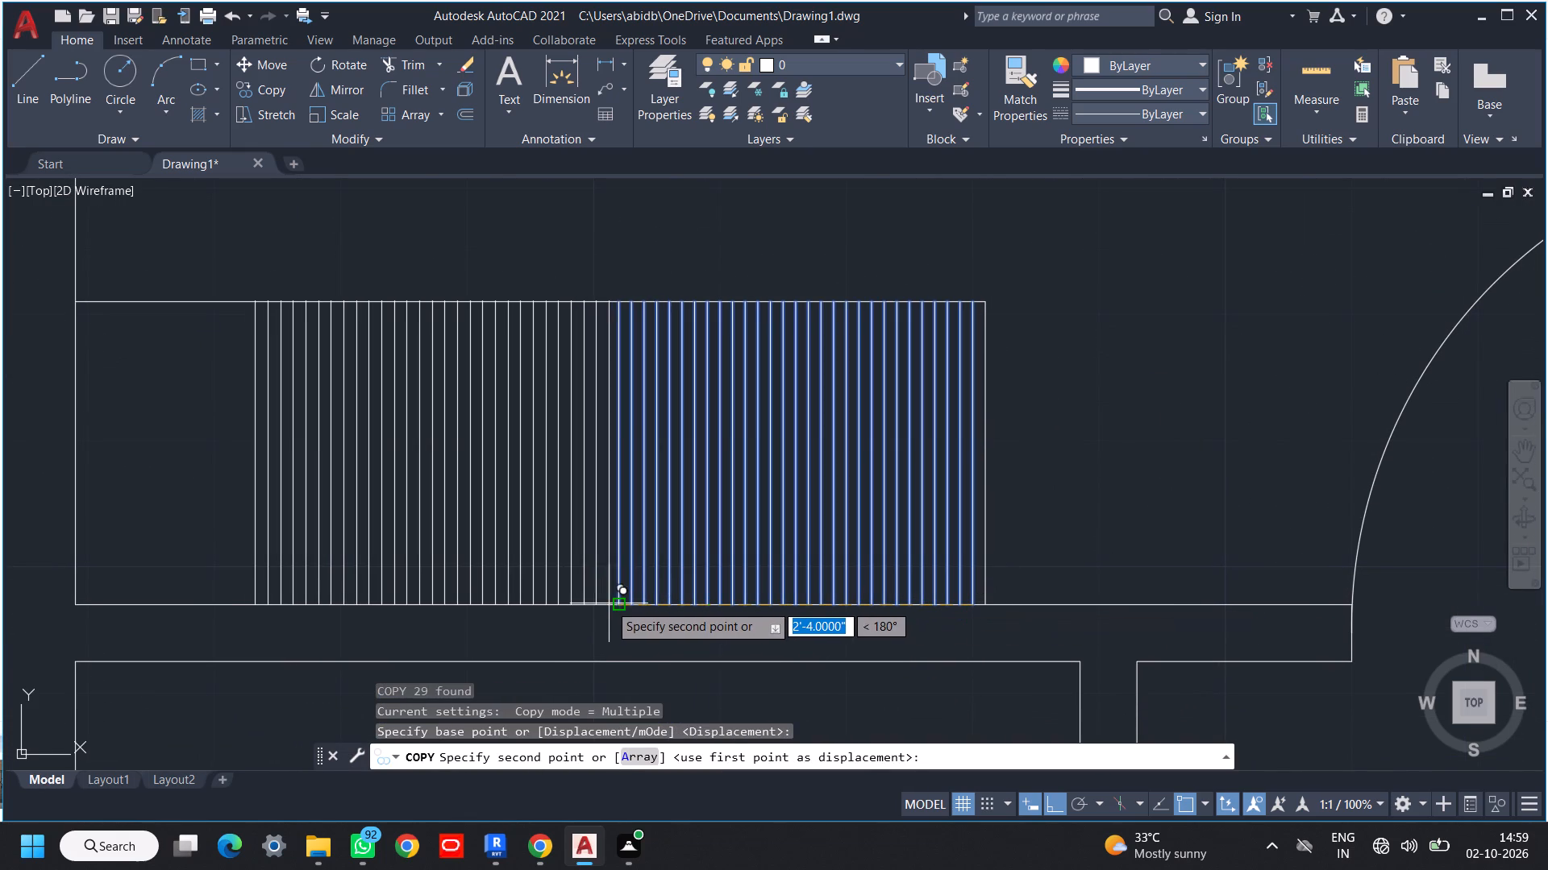
click(616, 602)
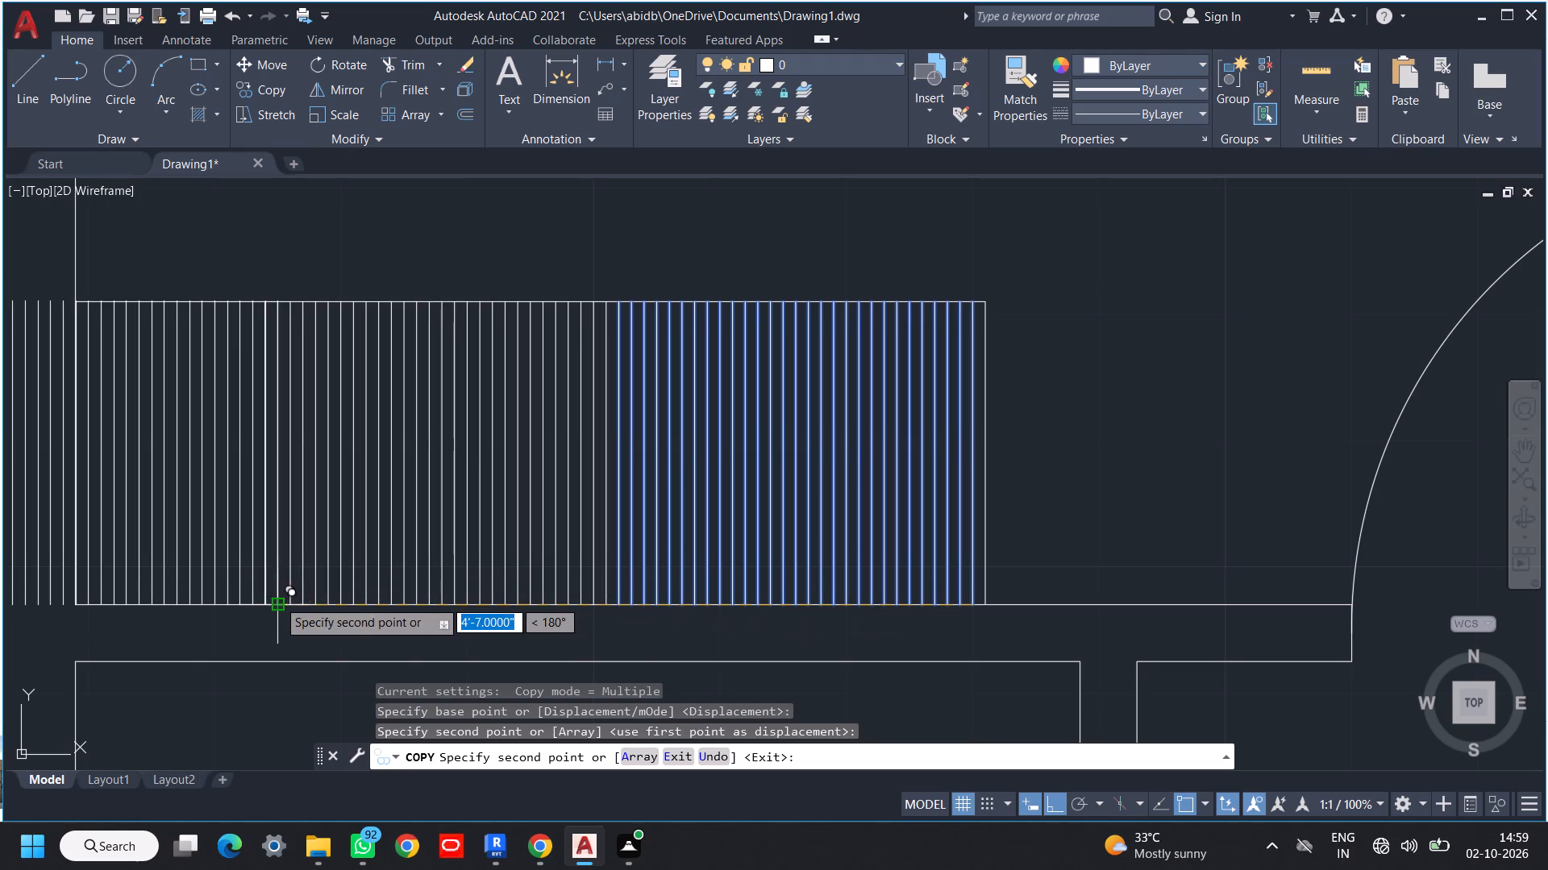
click(264, 603)
middle_drag(383, 590, 736, 574)
key(Escape)
key(Escape)
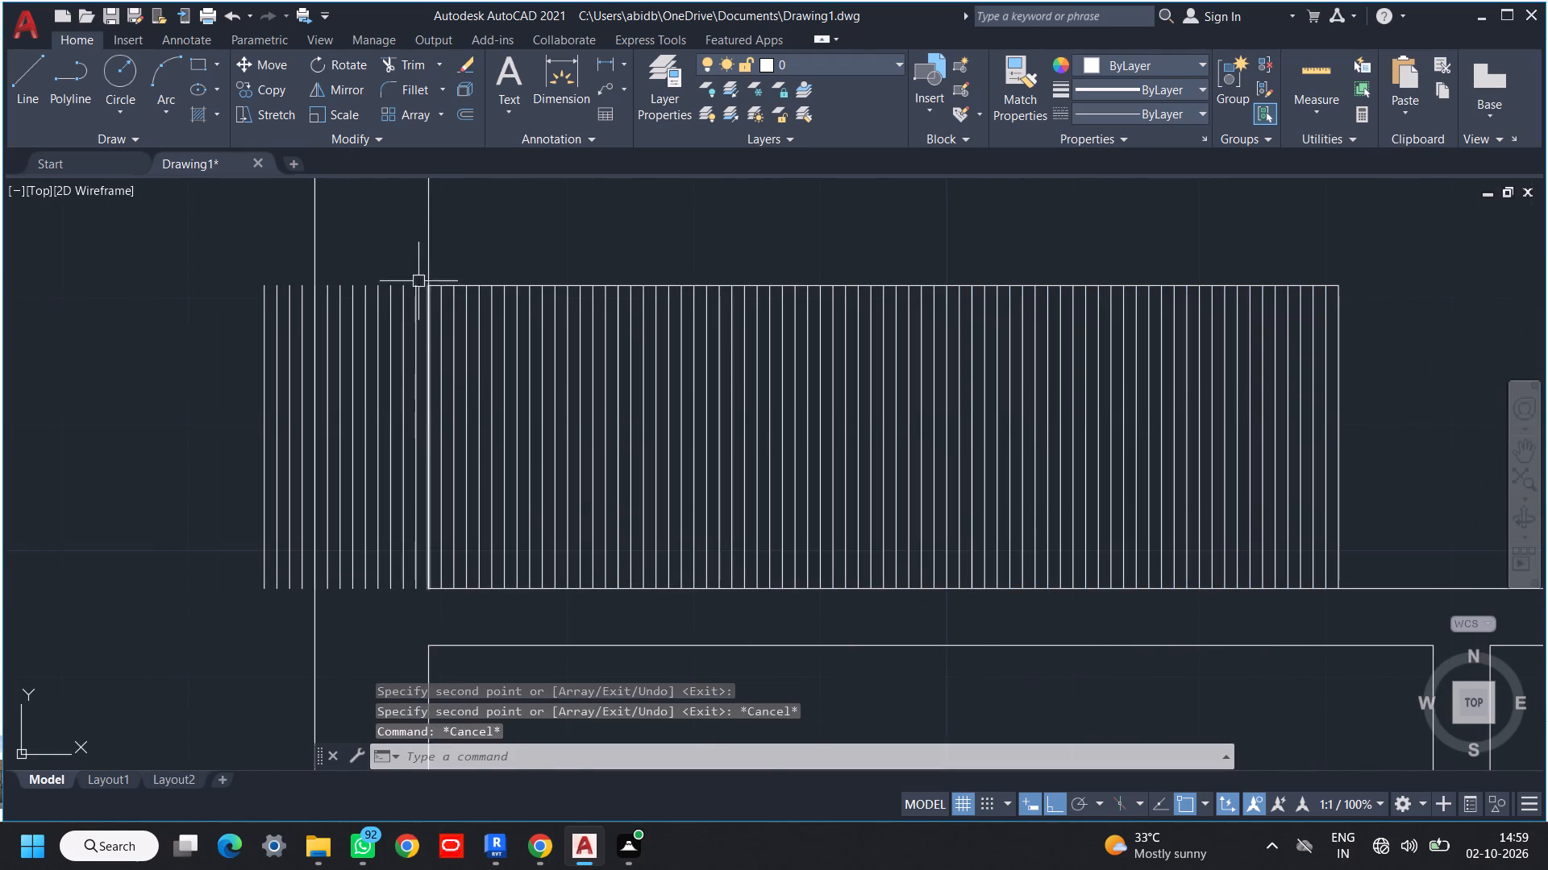
Erase all the surplus copied lines that extend past the wardrobe's left end into and beyond the outer wall.
click(419, 250)
click(334, 621)
key(Delete)
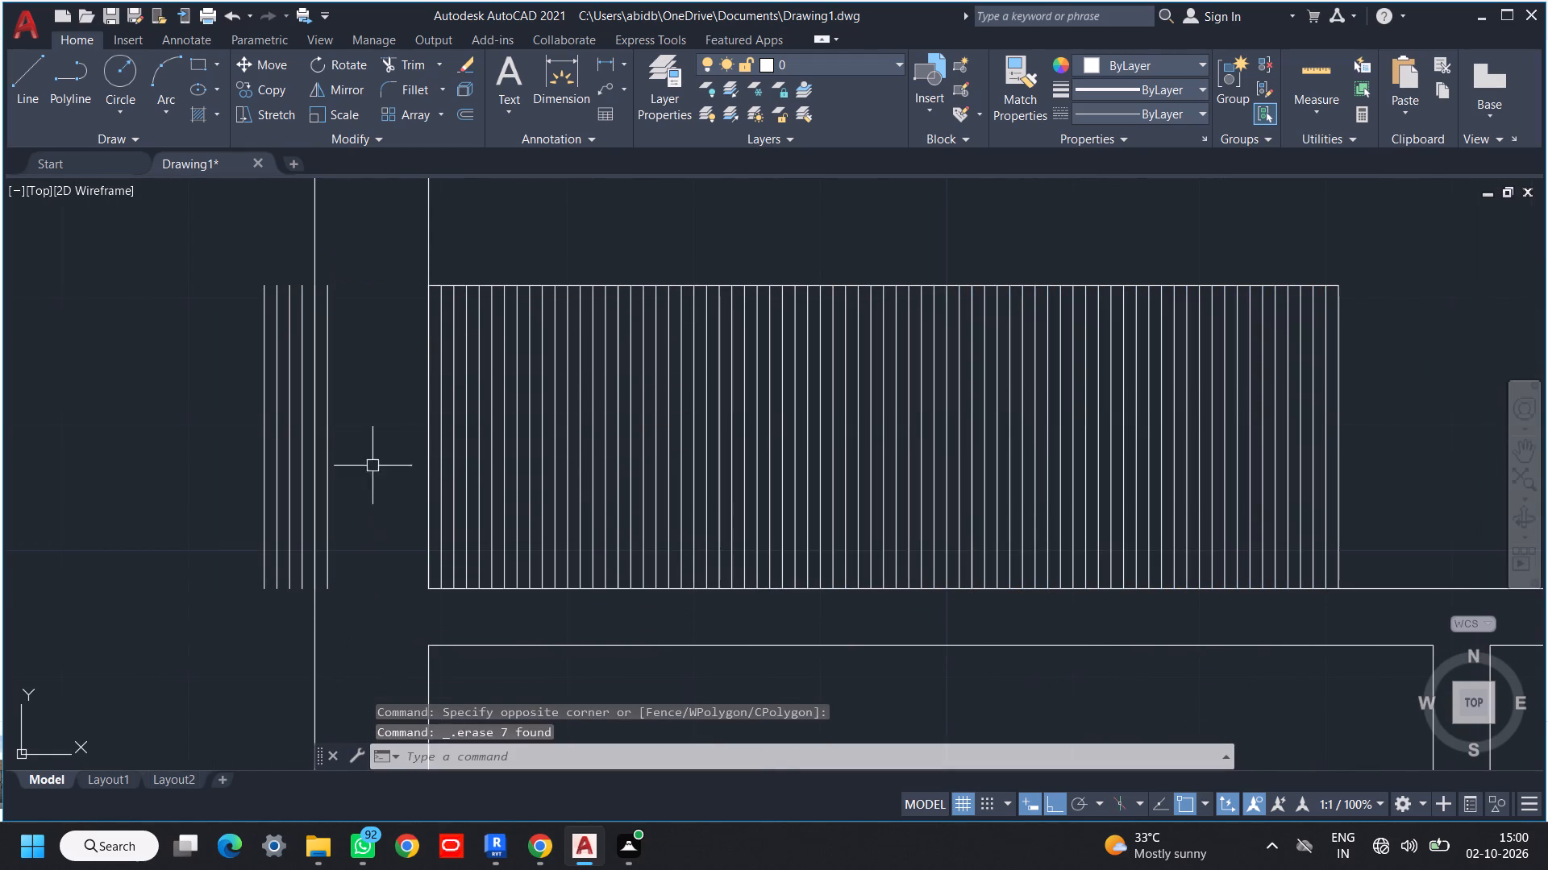
click(289, 255)
click(246, 429)
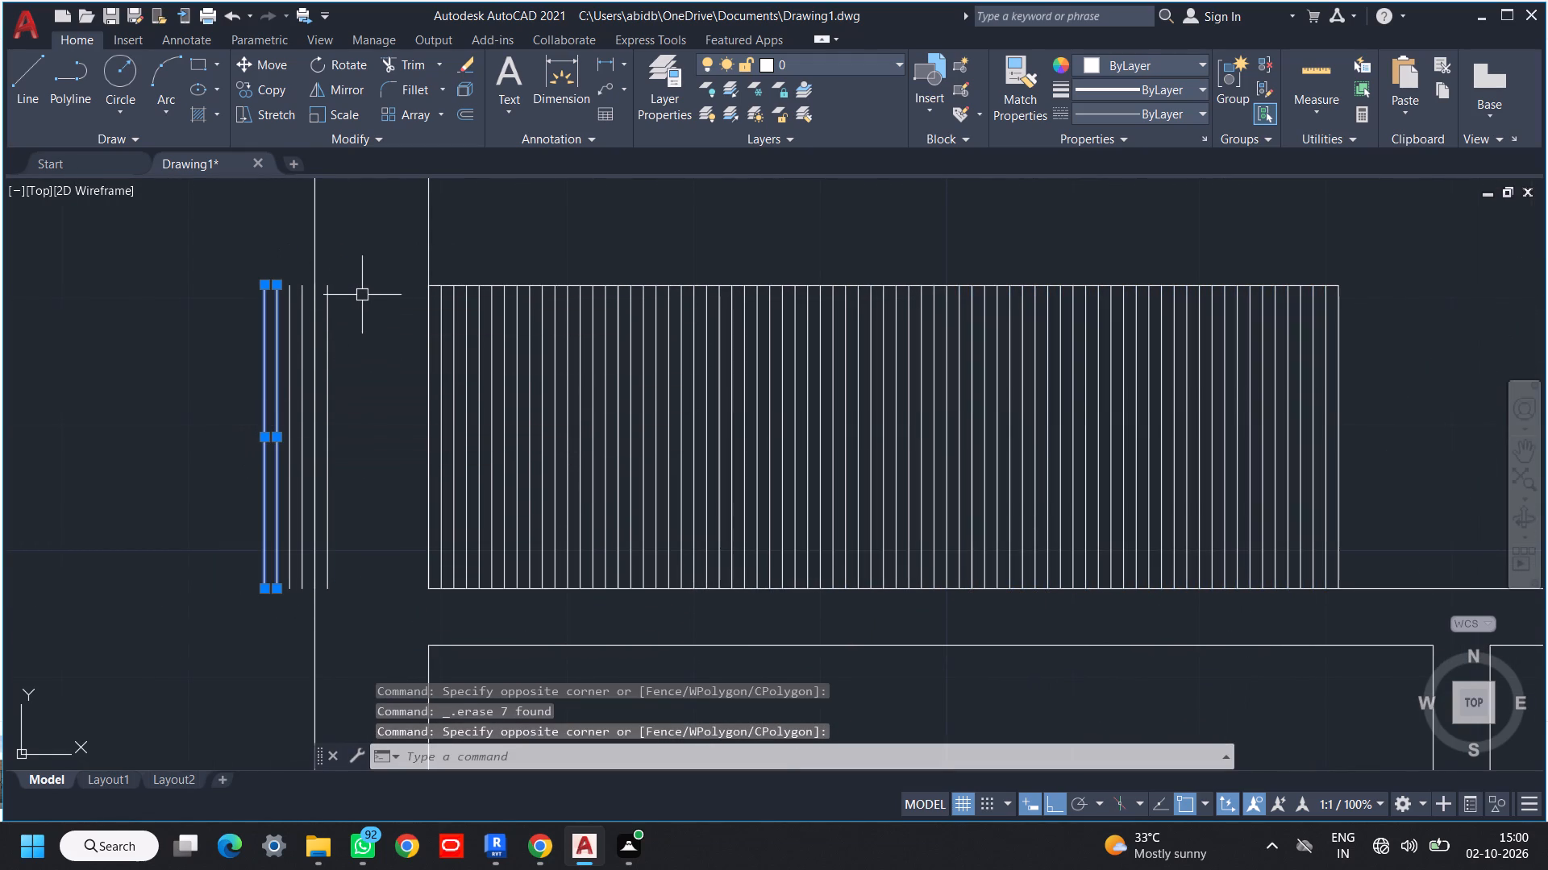
key(Delete)
click(362, 269)
click(320, 338)
key(Delete)
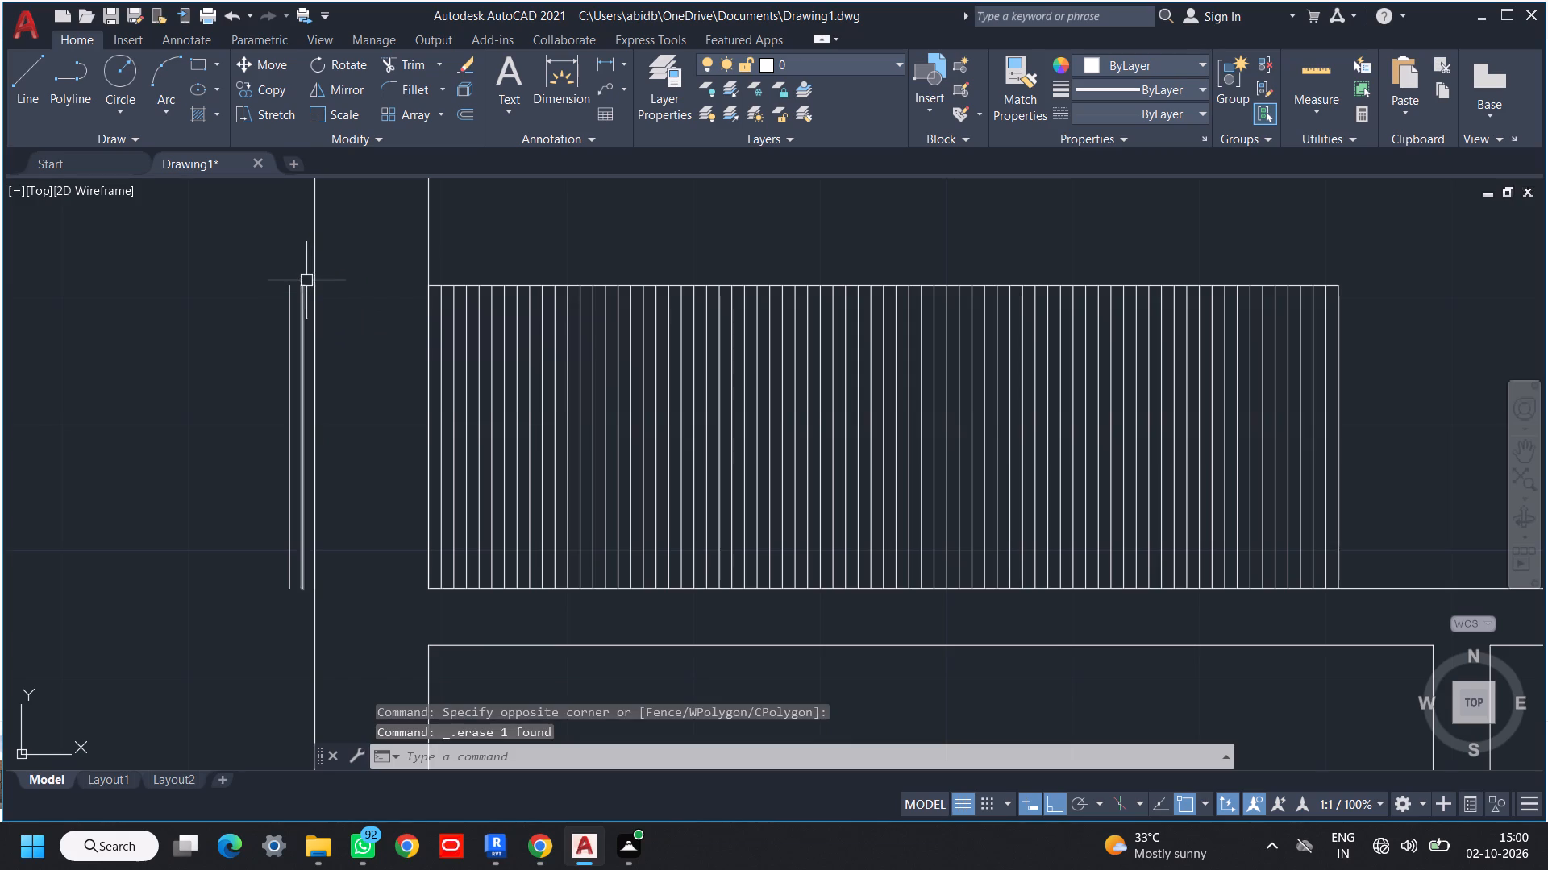
click(306, 280)
click(256, 378)
click(295, 286)
click(299, 260)
click(252, 368)
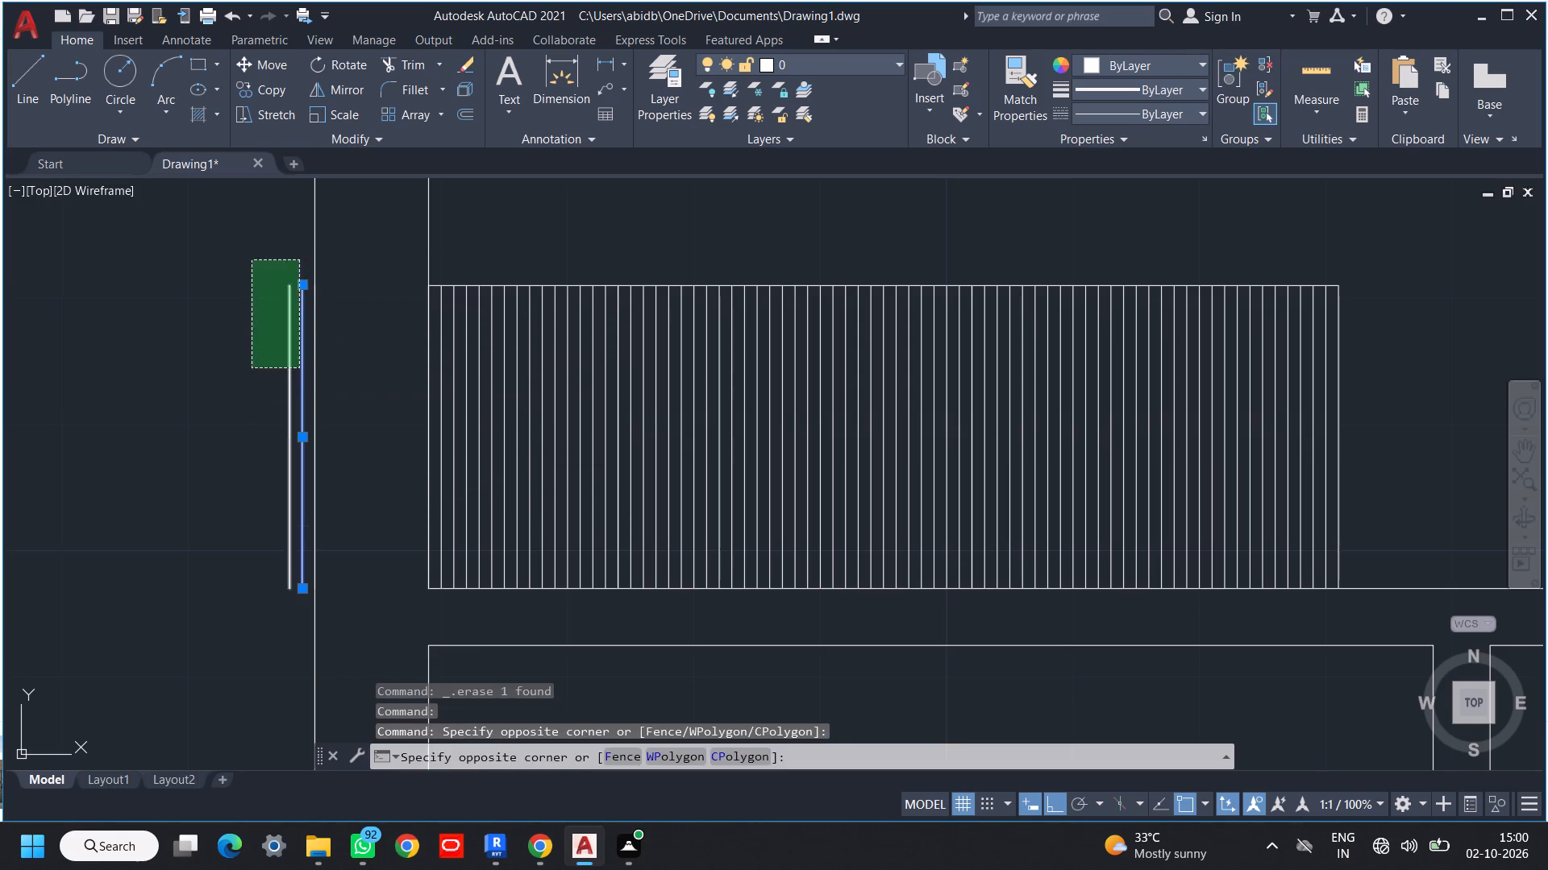
key(Delete)
click(311, 411)
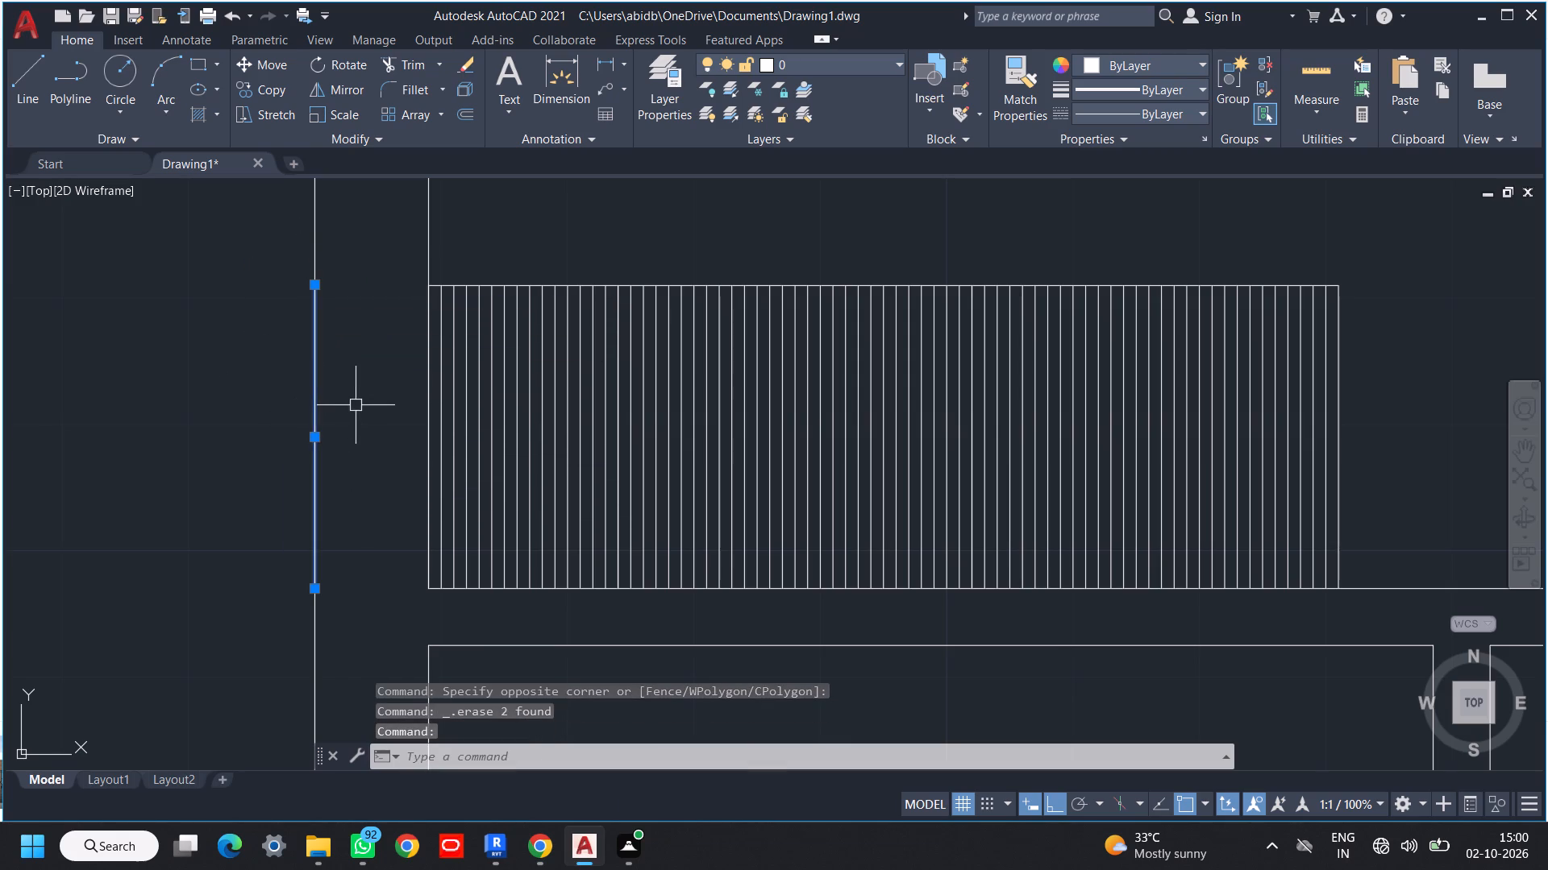
key(Delete)
Group the wardrobe's top and end lines with all its closely spaced vertical lines, leaving out the long wall line beneath.
scroll(395, 425, down, 2)
scroll(468, 459, down, 2)
middle_drag(539, 453, 615, 441)
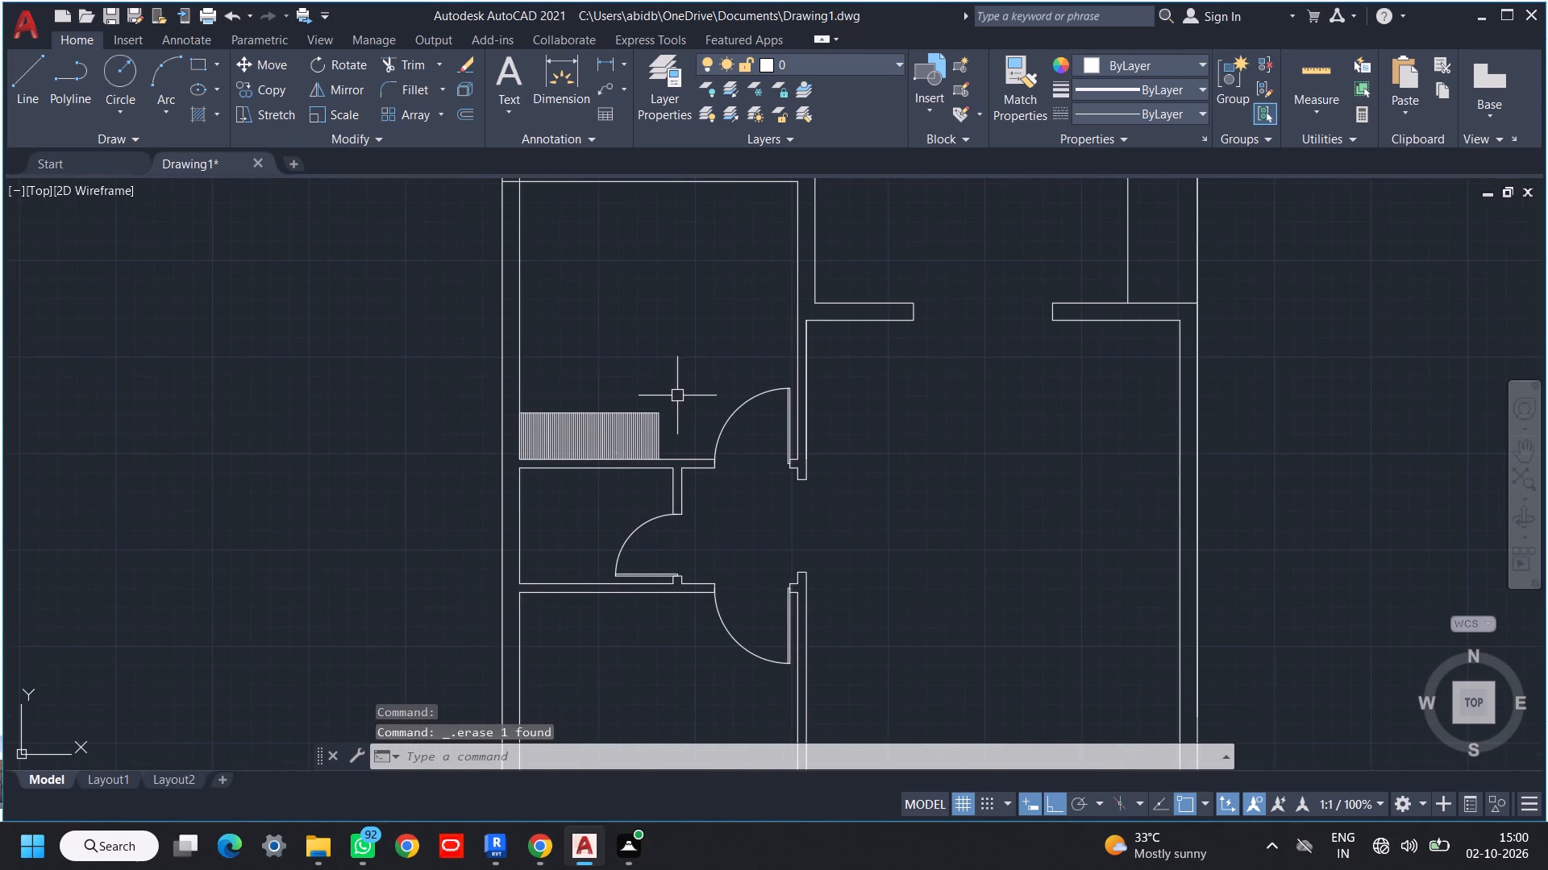
click(684, 394)
scroll(513, 441, up, 4)
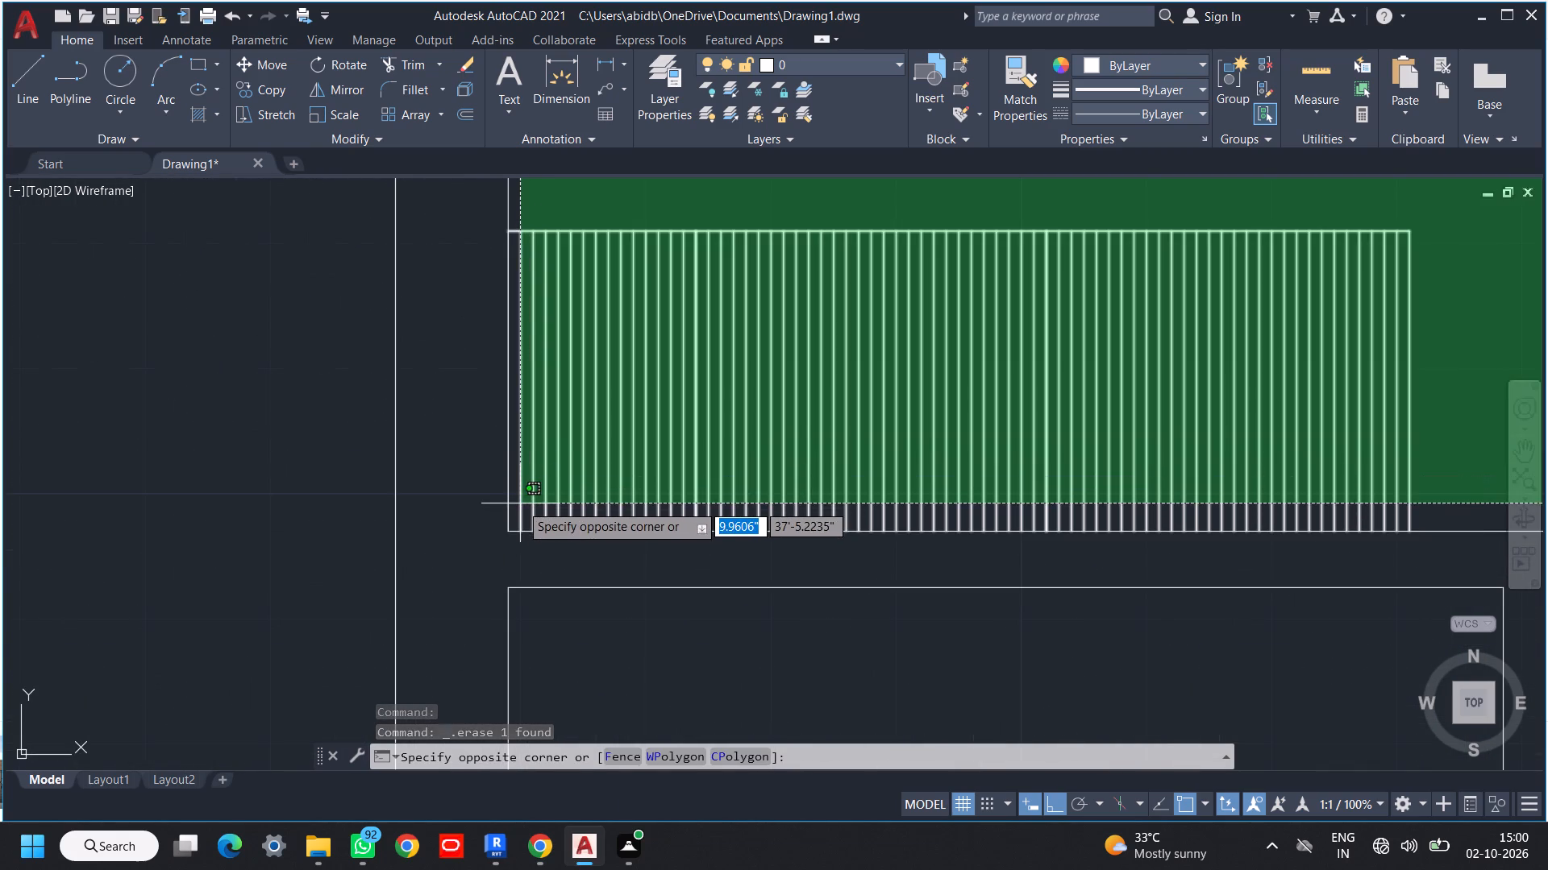
click(518, 505)
scroll(560, 491, down, 1)
middle_drag(592, 491, 566, 499)
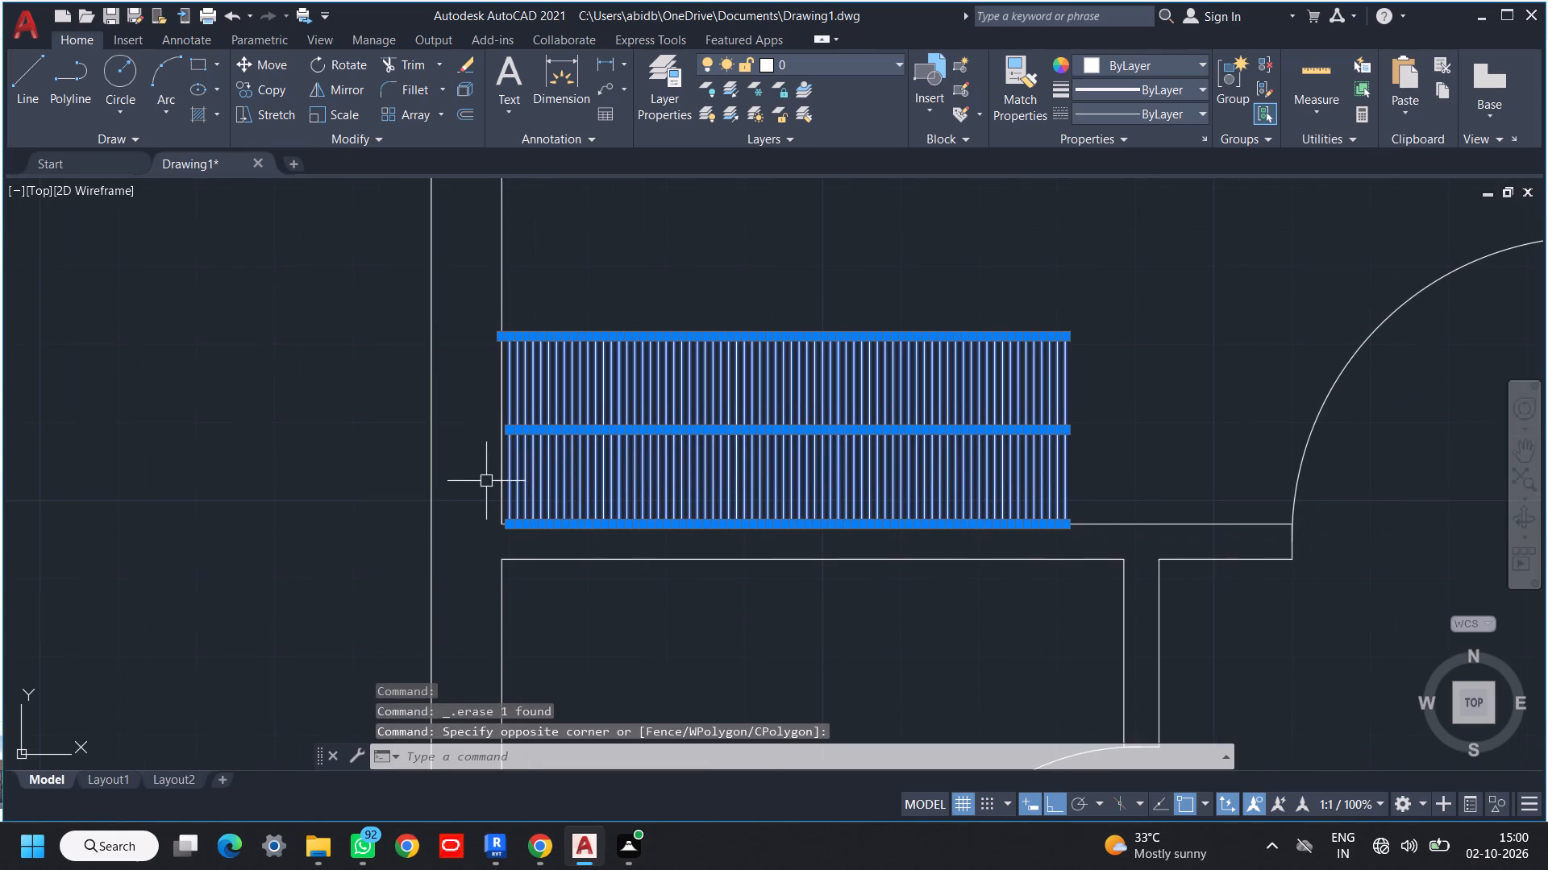
click(504, 453)
scroll(522, 508, up, 3)
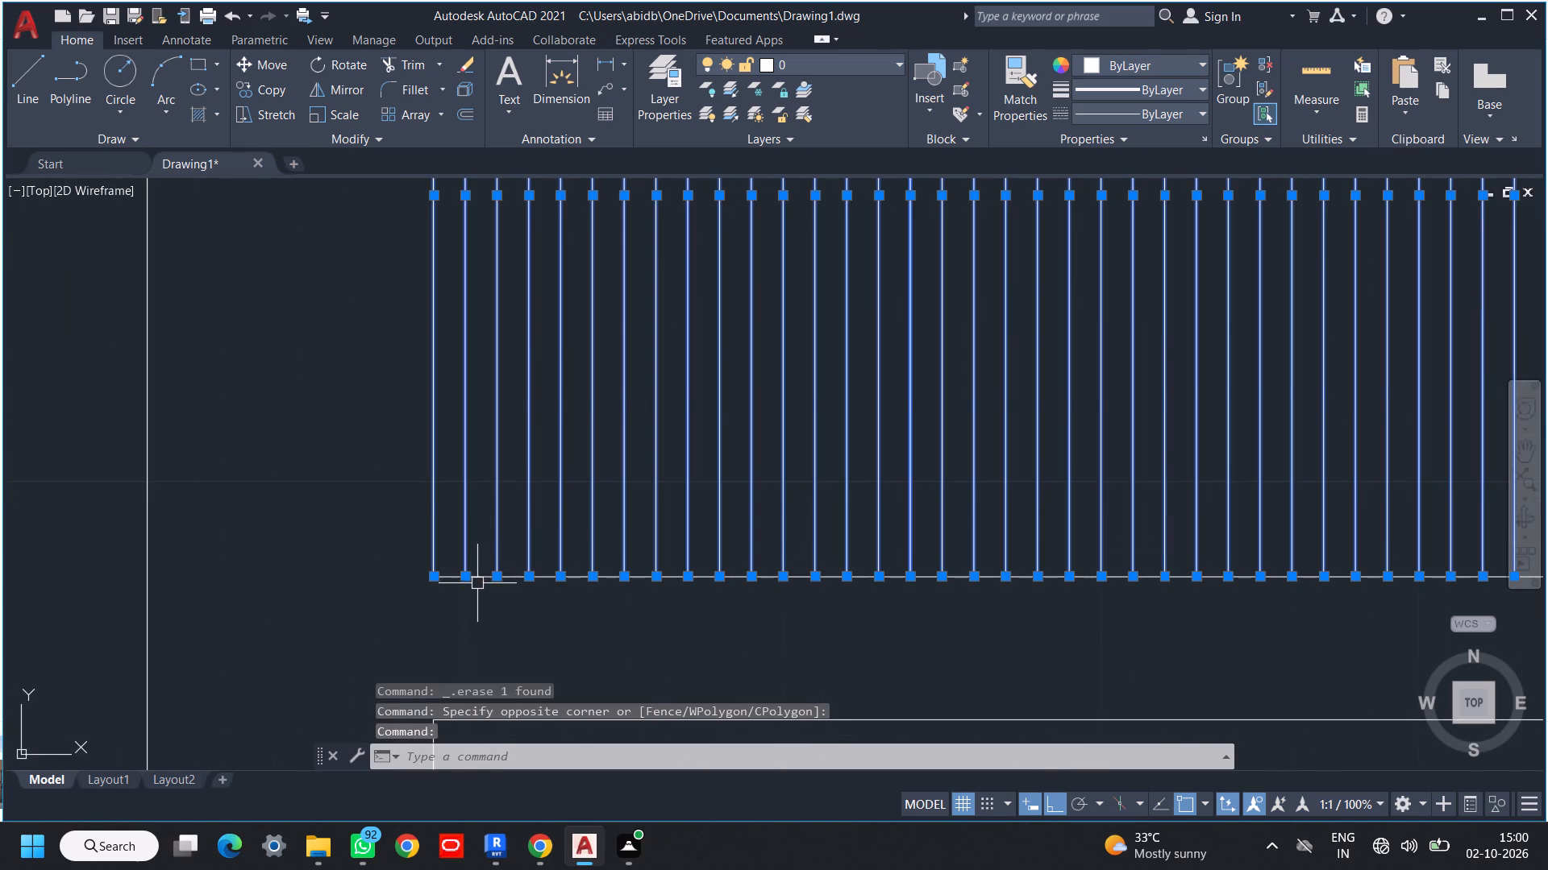
click(481, 577)
scroll(547, 529, down, 2)
middle_drag(622, 505, 198, 513)
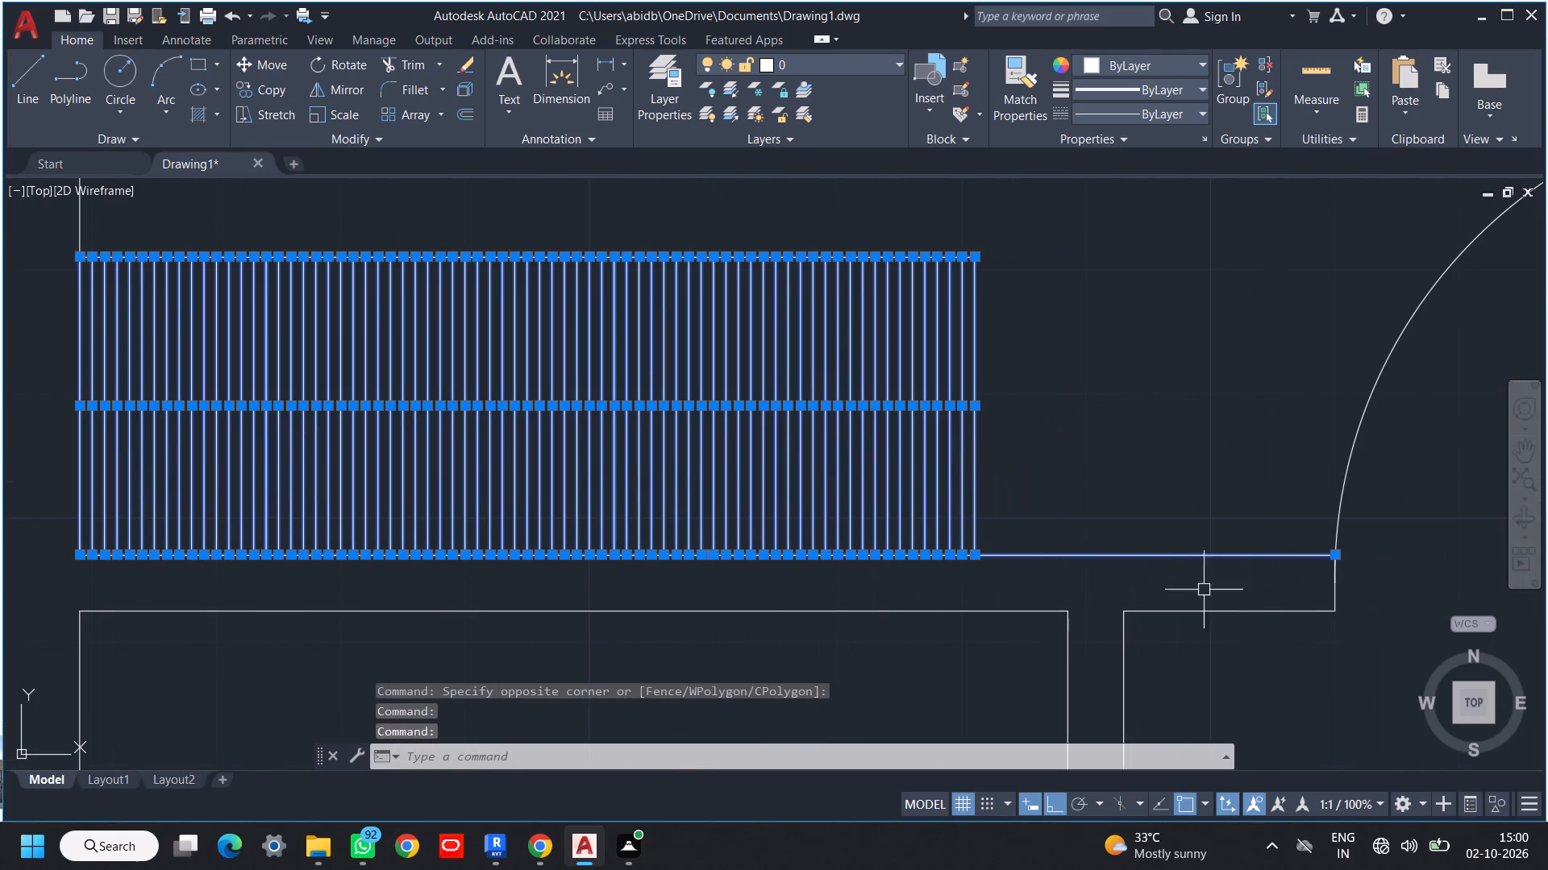
scroll(1181, 584, down, 1)
middle_drag(1128, 597, 1036, 627)
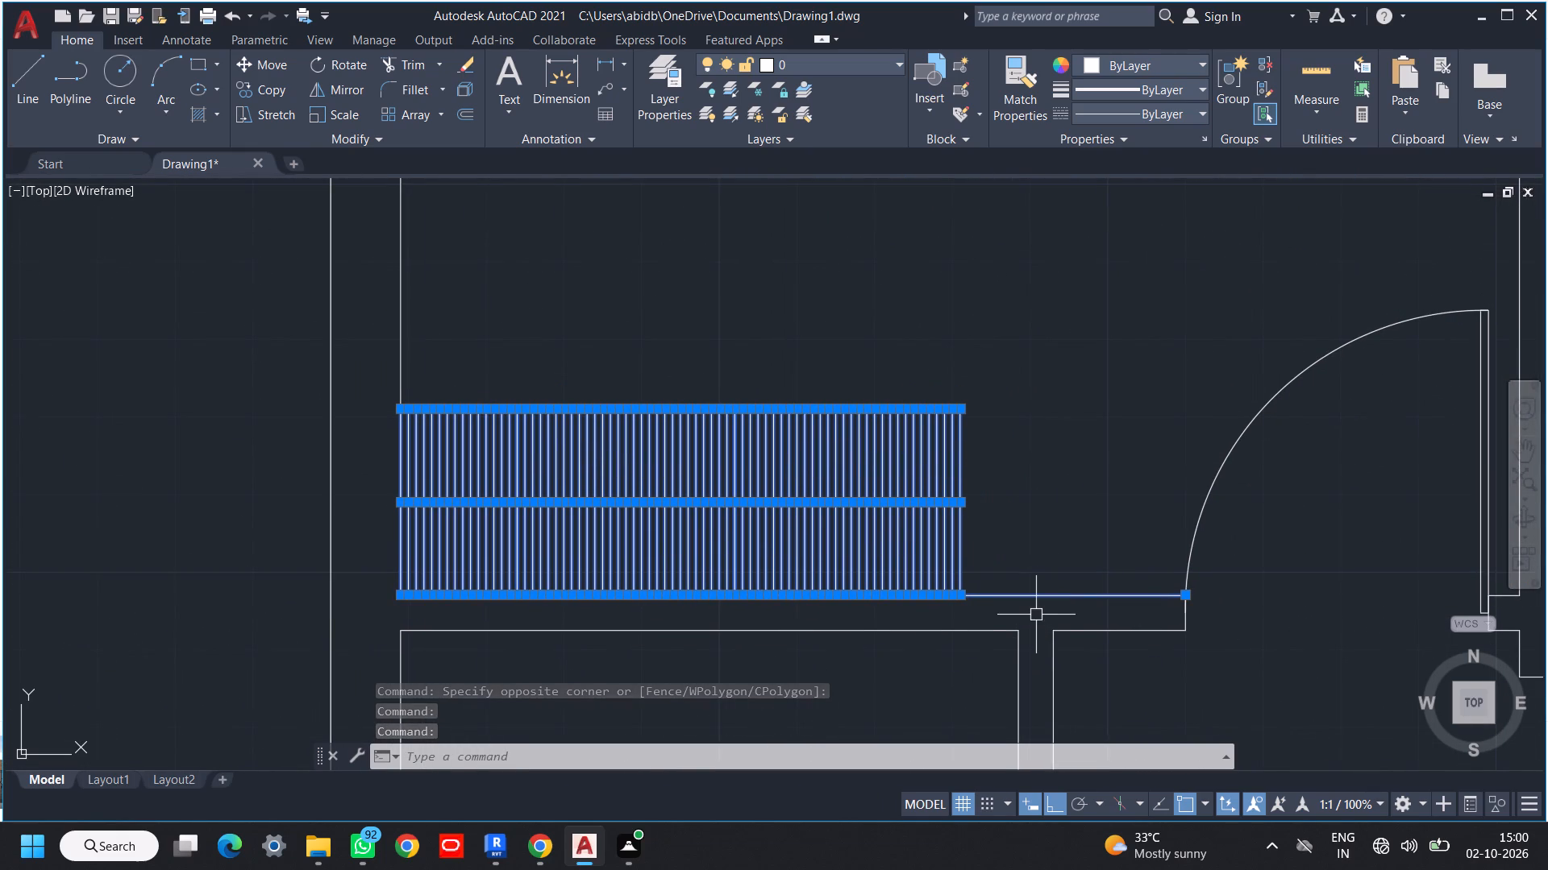
shift+click(1036, 594)
scroll(1036, 594, down, 1)
middle_click(1036, 594)
text(g)
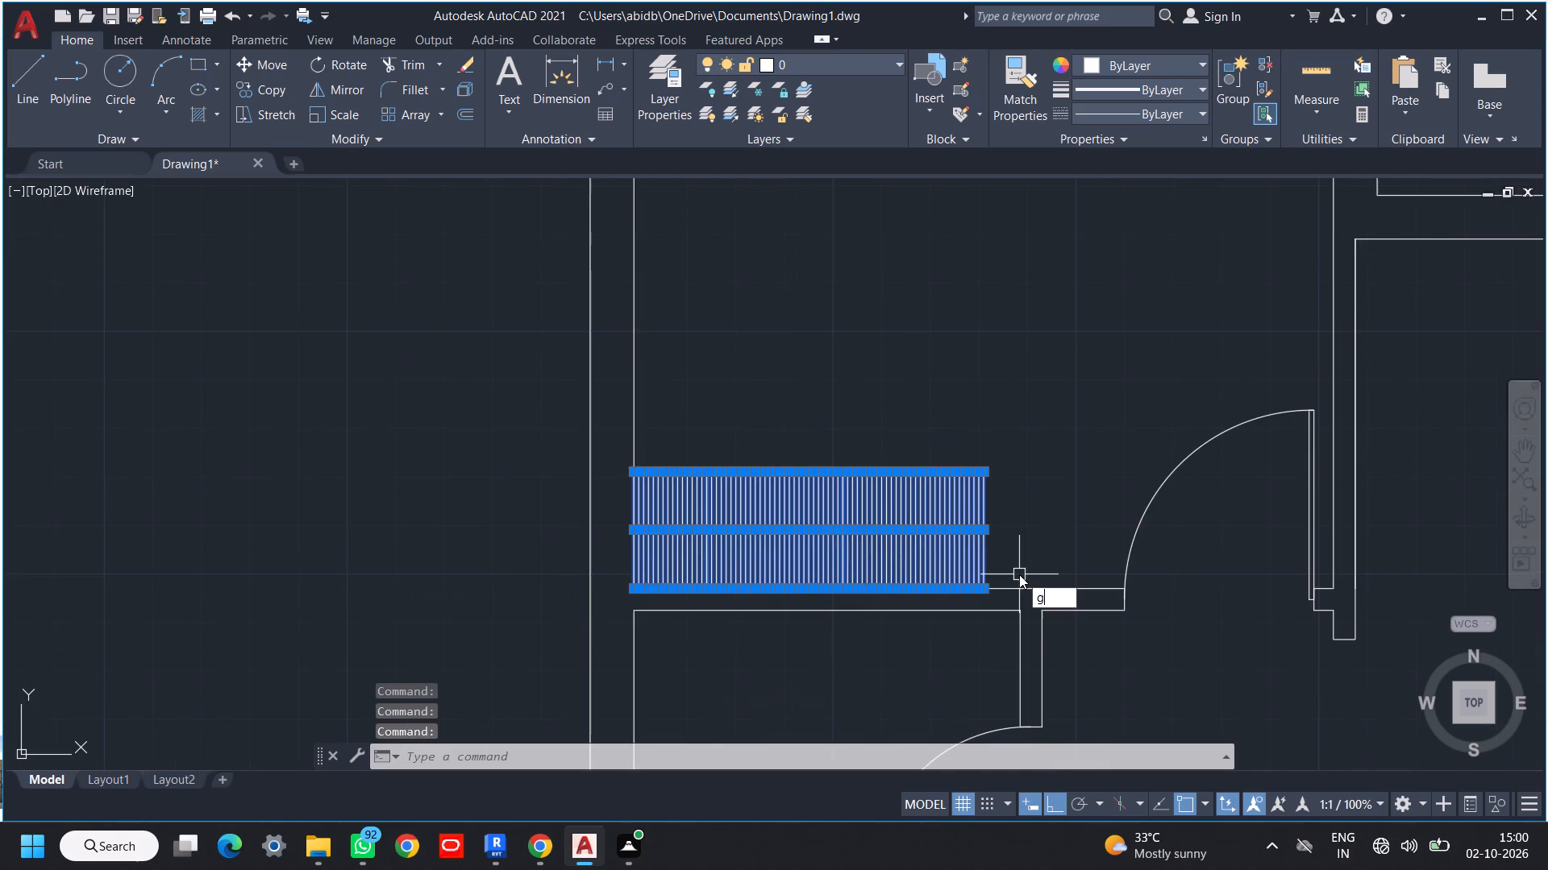
key(space)
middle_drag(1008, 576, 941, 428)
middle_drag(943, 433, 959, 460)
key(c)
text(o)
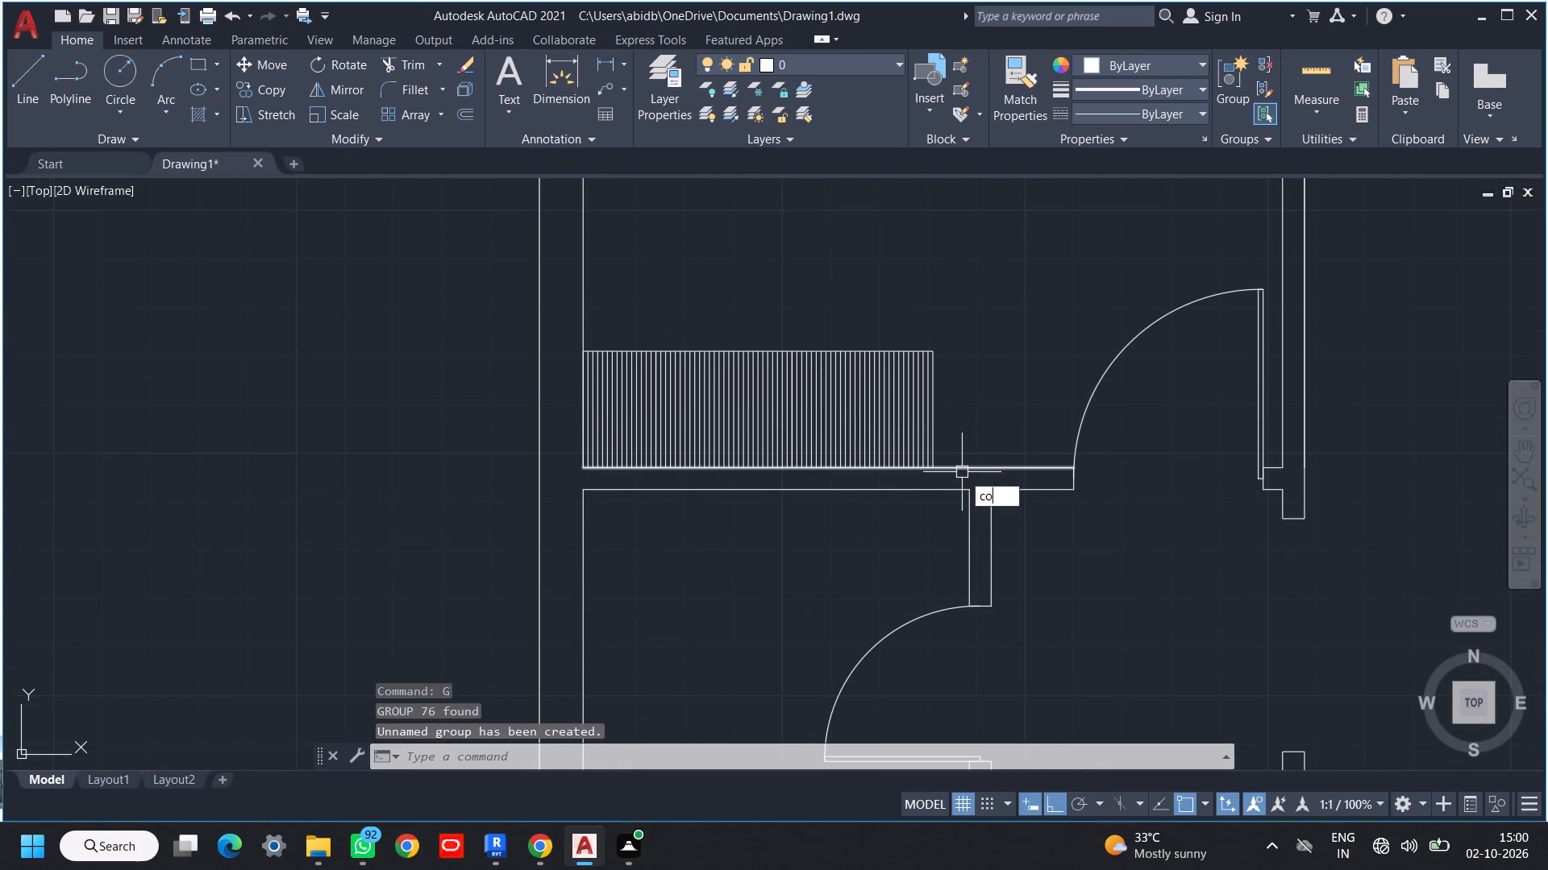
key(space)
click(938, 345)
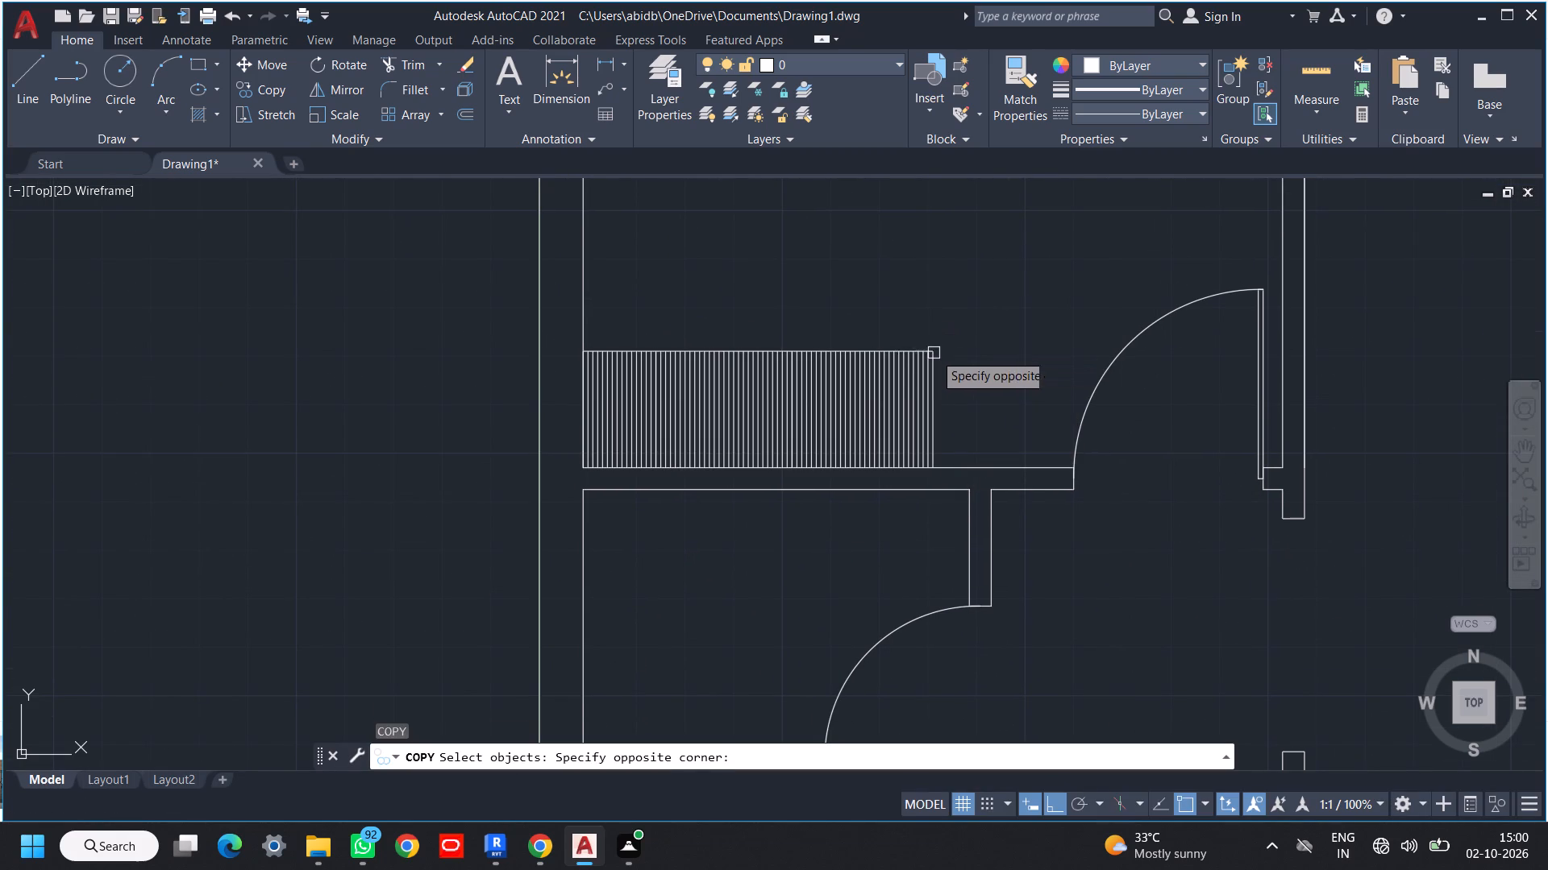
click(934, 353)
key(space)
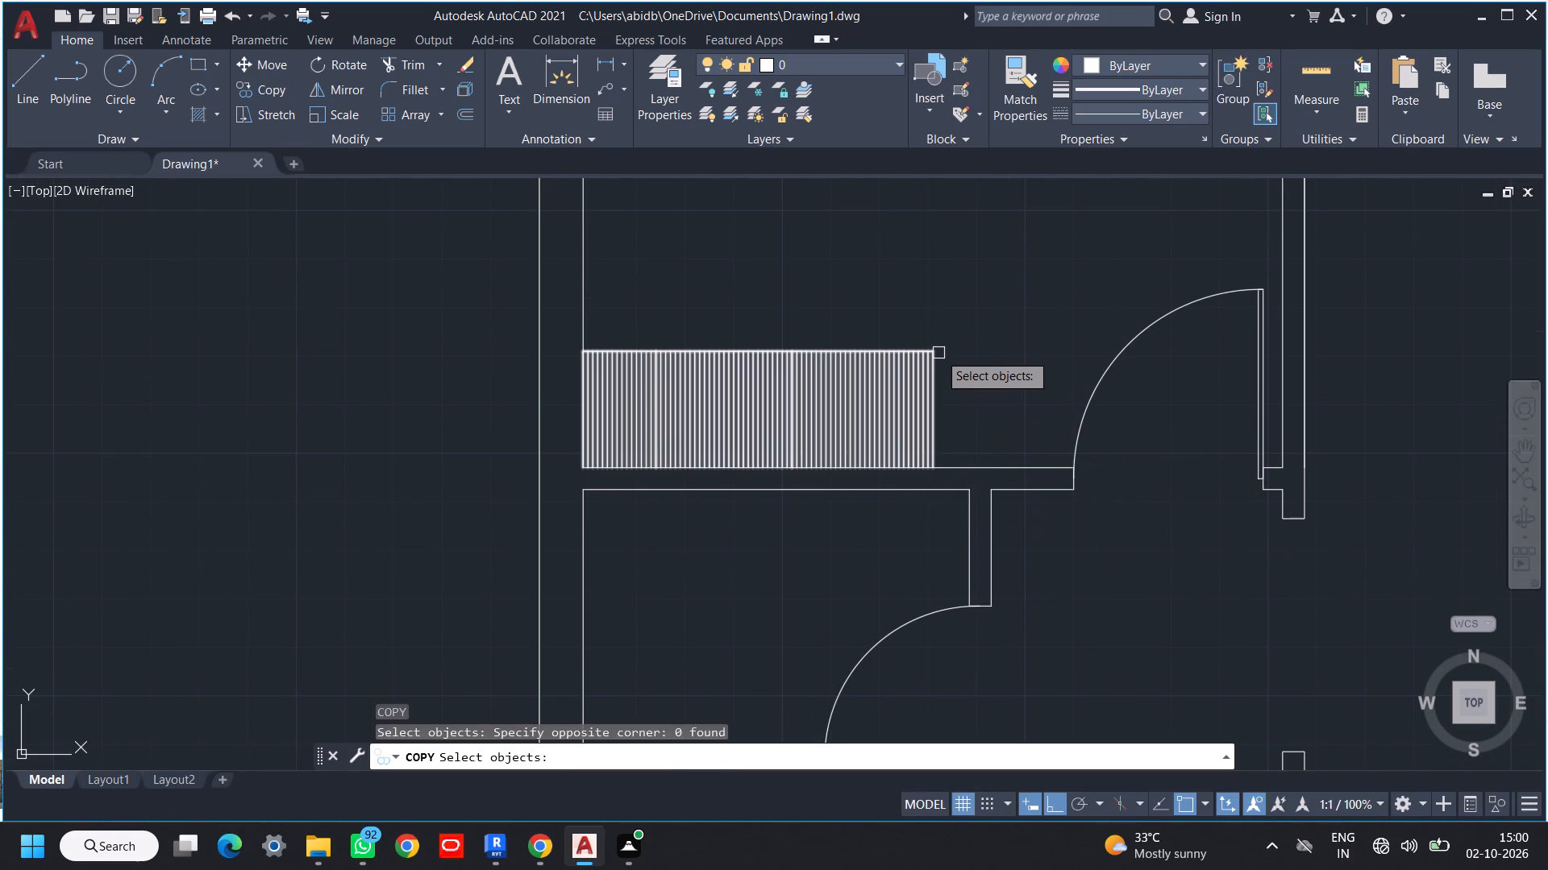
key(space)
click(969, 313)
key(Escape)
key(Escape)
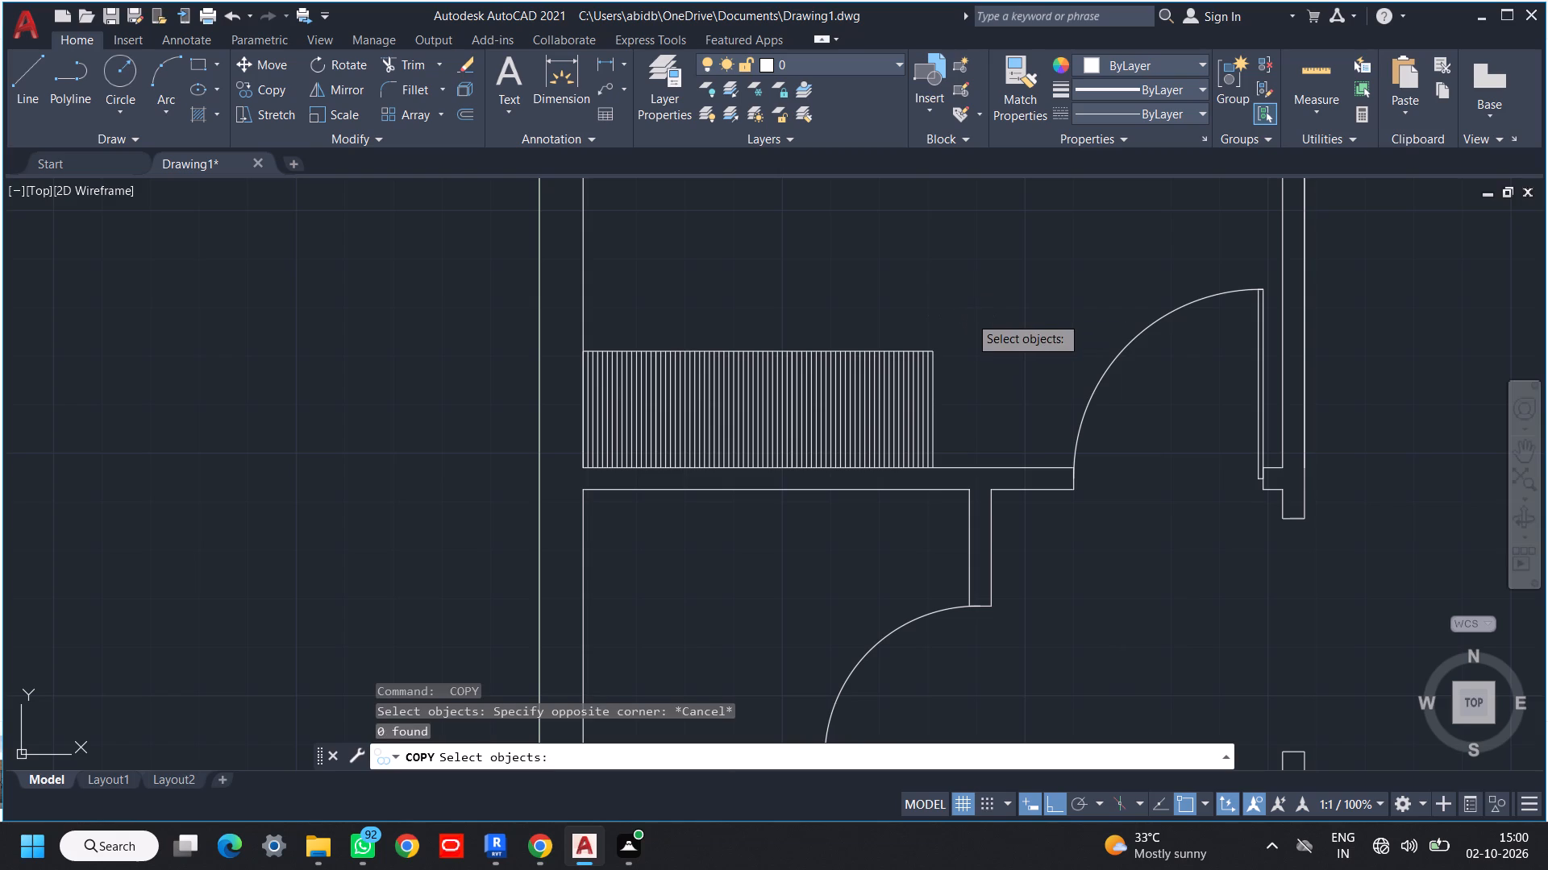
Copy the grouped wardrobe from its upper-right corner straight down into the lower-left room, slightly below the dividing wall.
click(969, 316)
click(879, 398)
text(co)
key(space)
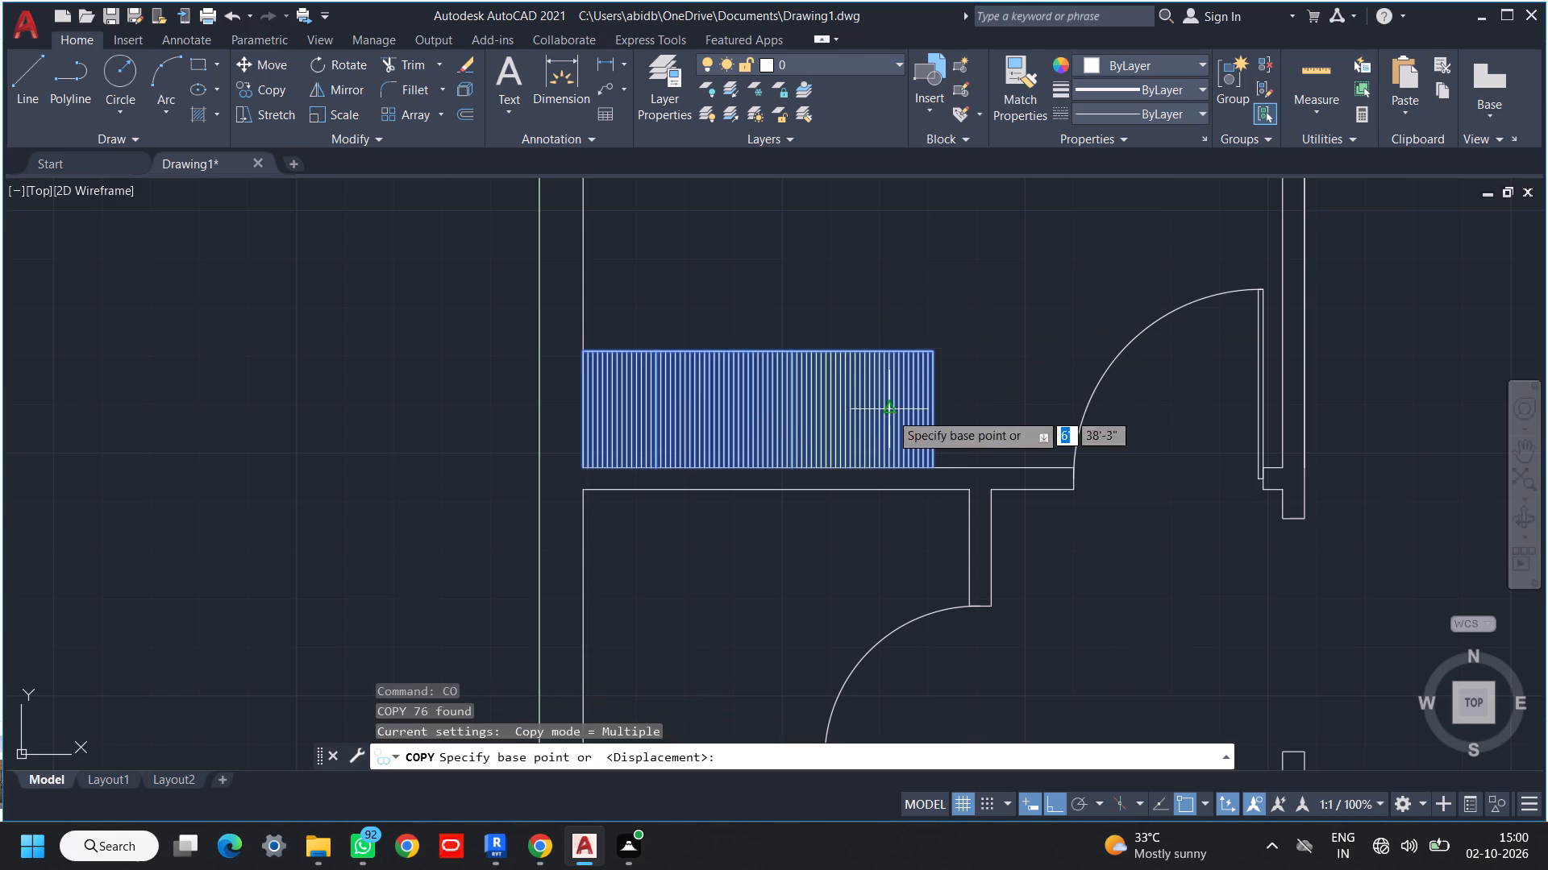
click(935, 350)
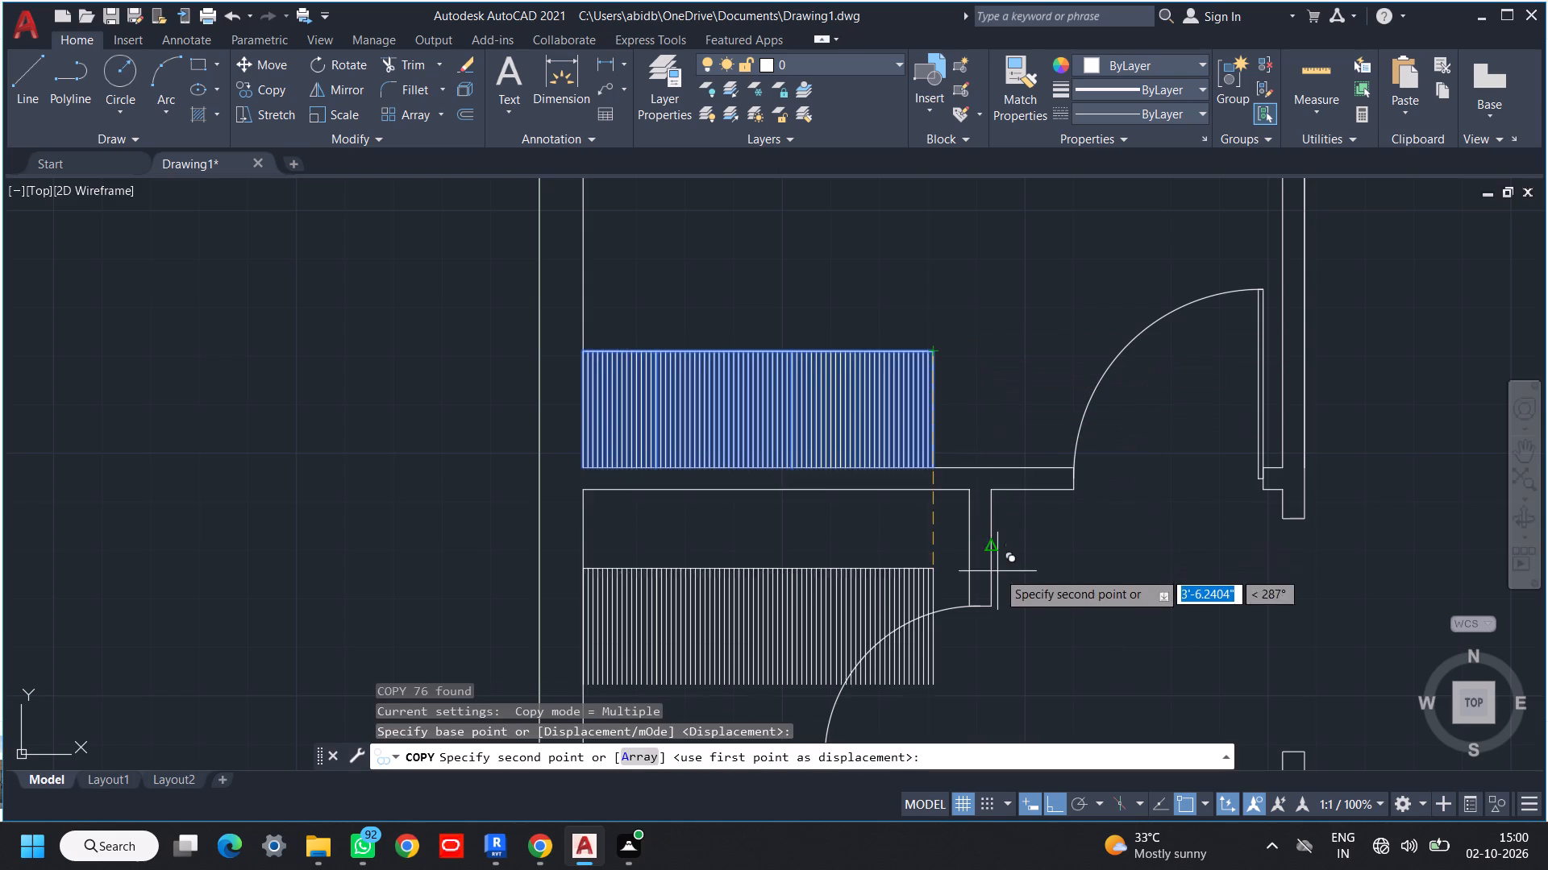
middle_drag(997, 570, 981, 309)
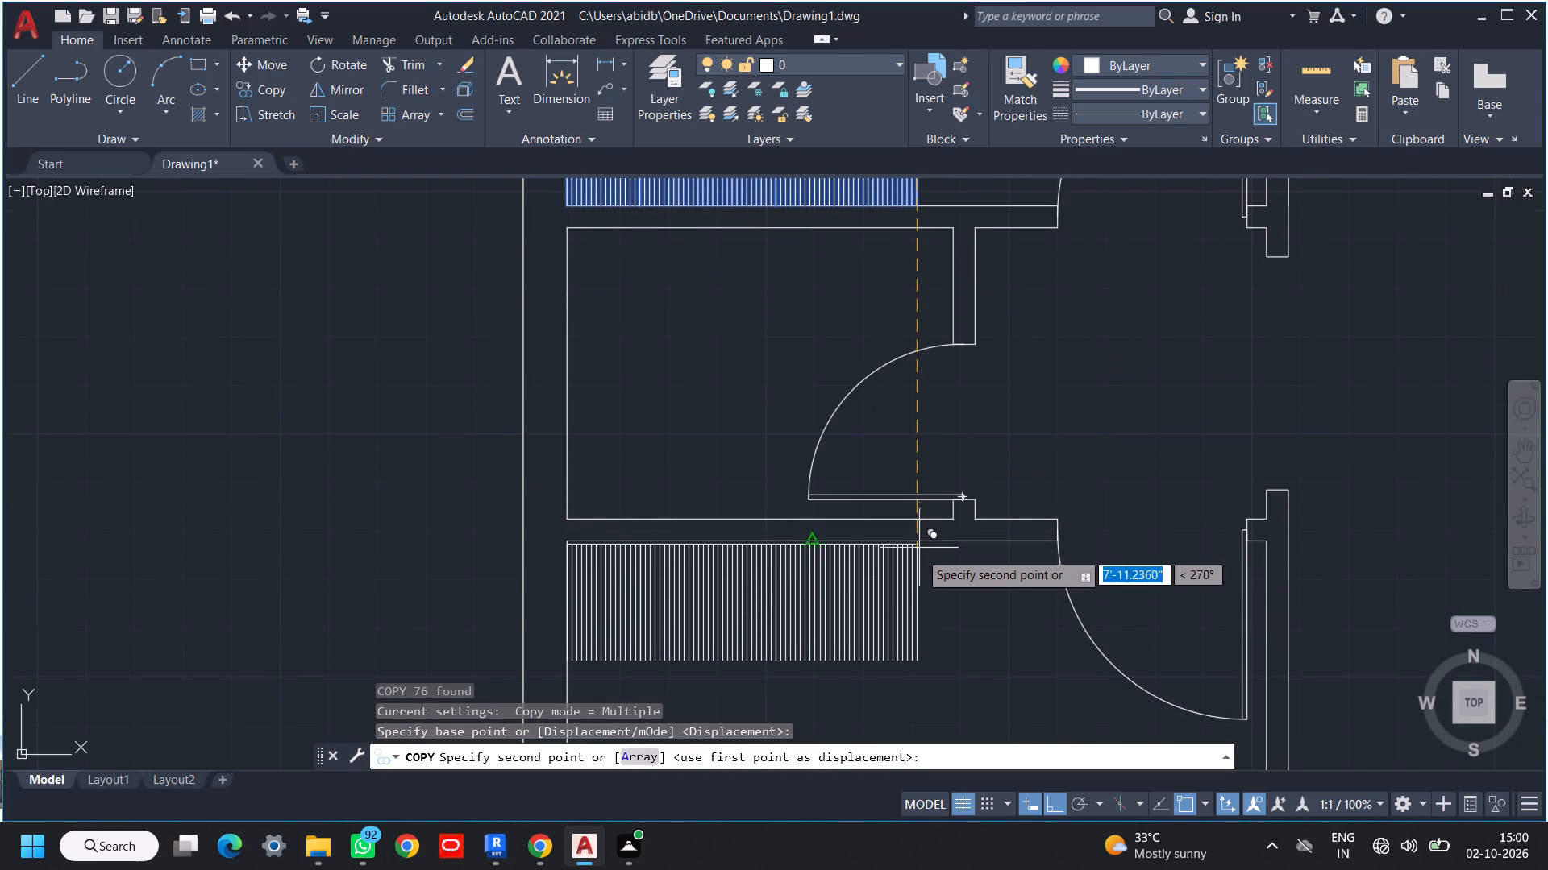
click(919, 561)
middle_drag(930, 570, 936, 541)
scroll(937, 541, up, 1)
key(Escape)
Draw a short vertical guide line from the copied wardrobe's upper-right corner into the wall above and trim it at the wall's lower face.
scroll(937, 537, up, 2)
key(l)
key(space)
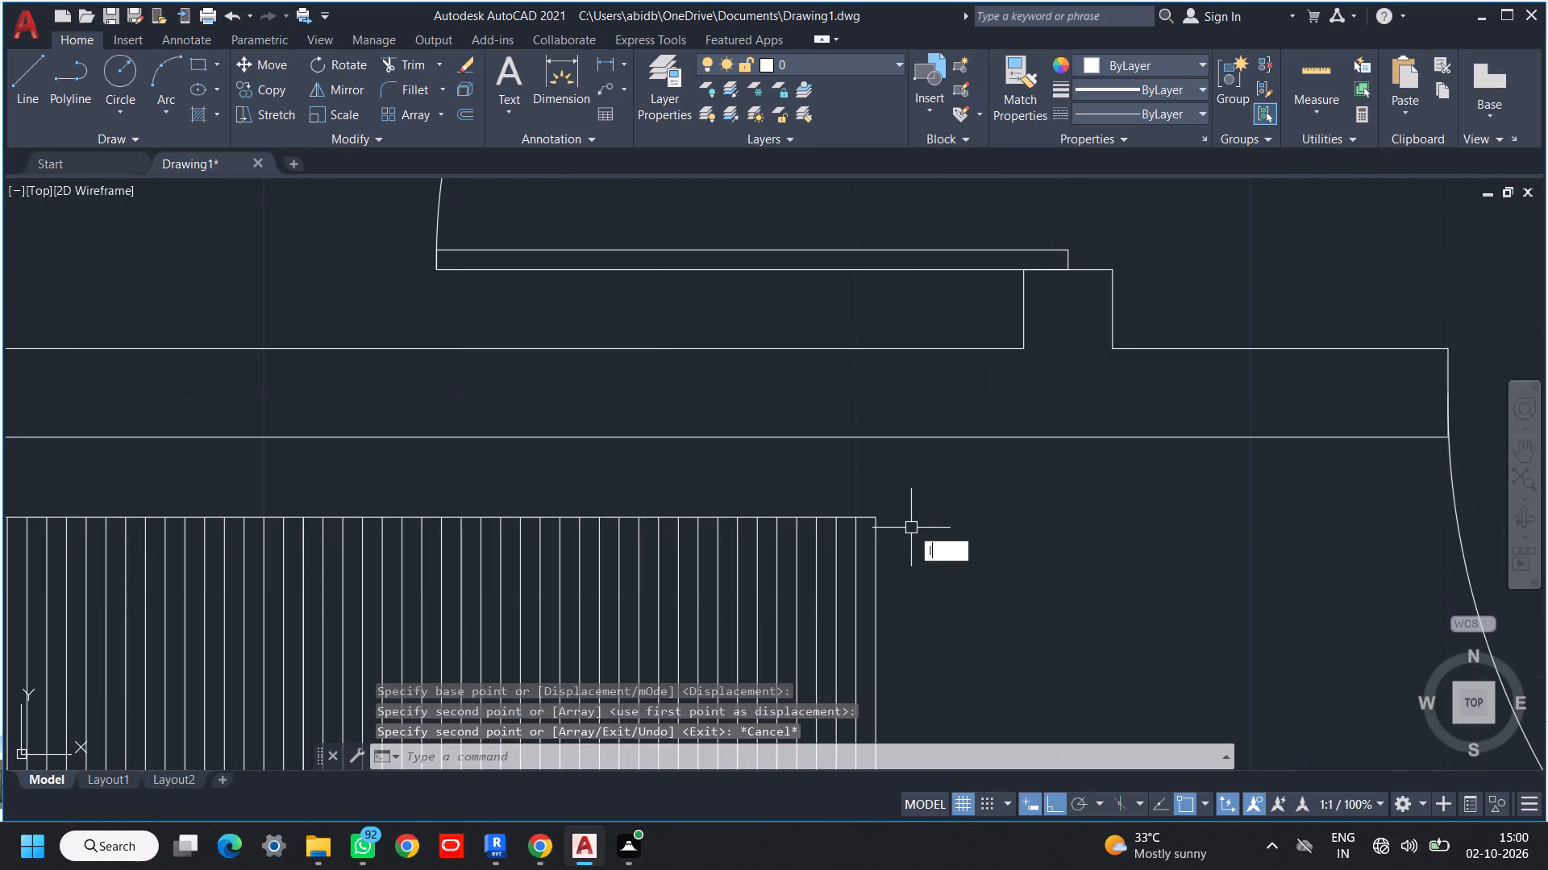
click(874, 520)
click(876, 383)
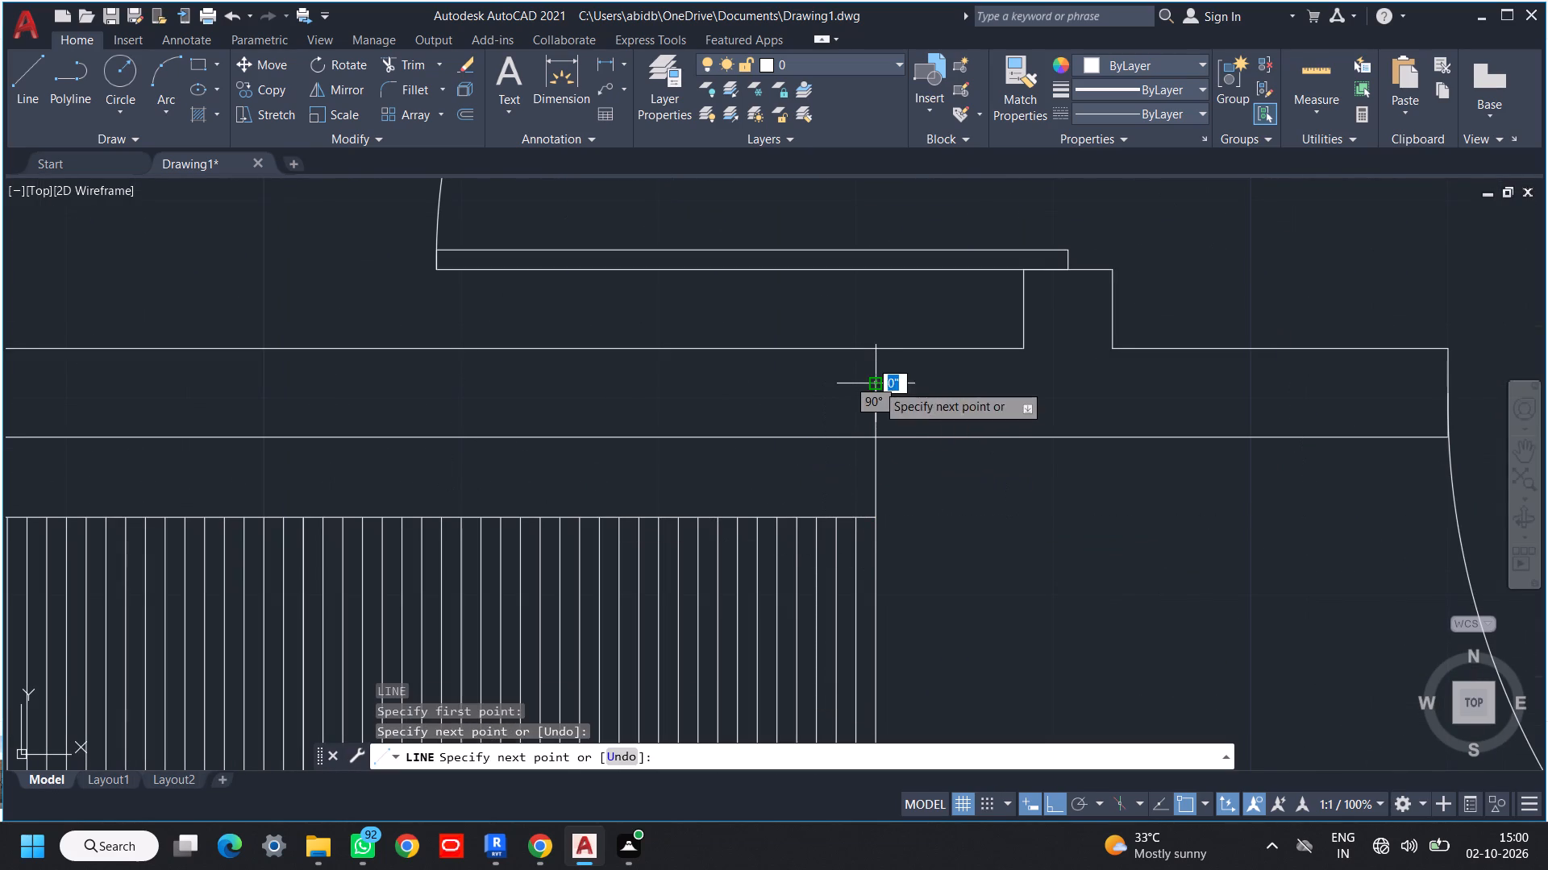
key(Escape)
text(tr)
key(space)
key(space)
click(915, 395)
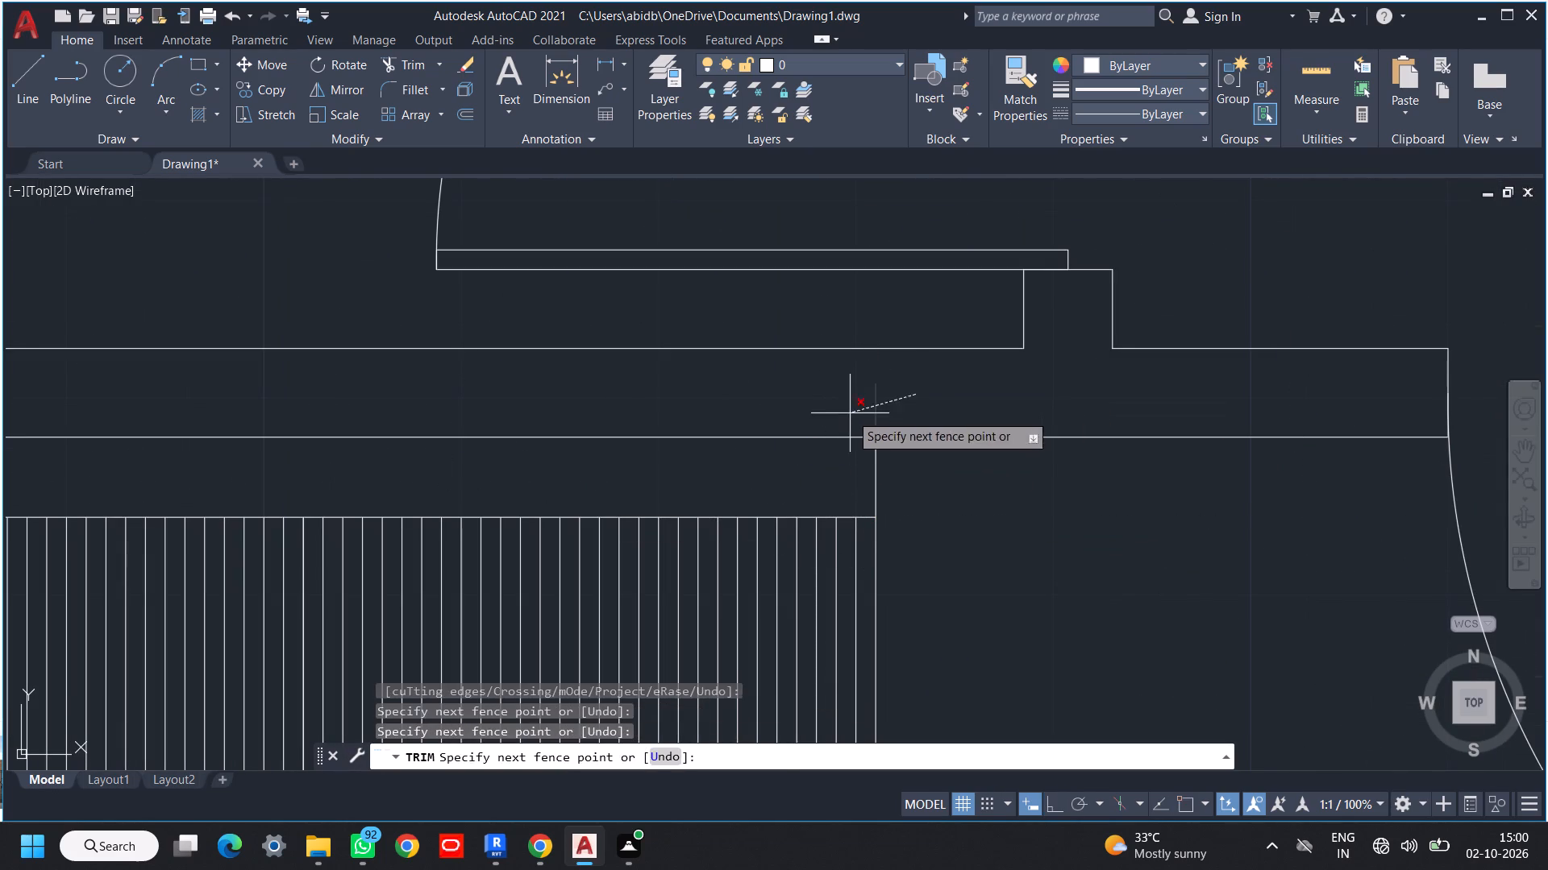
click(848, 413)
middle_drag(896, 505, 933, 429)
key(Escape)
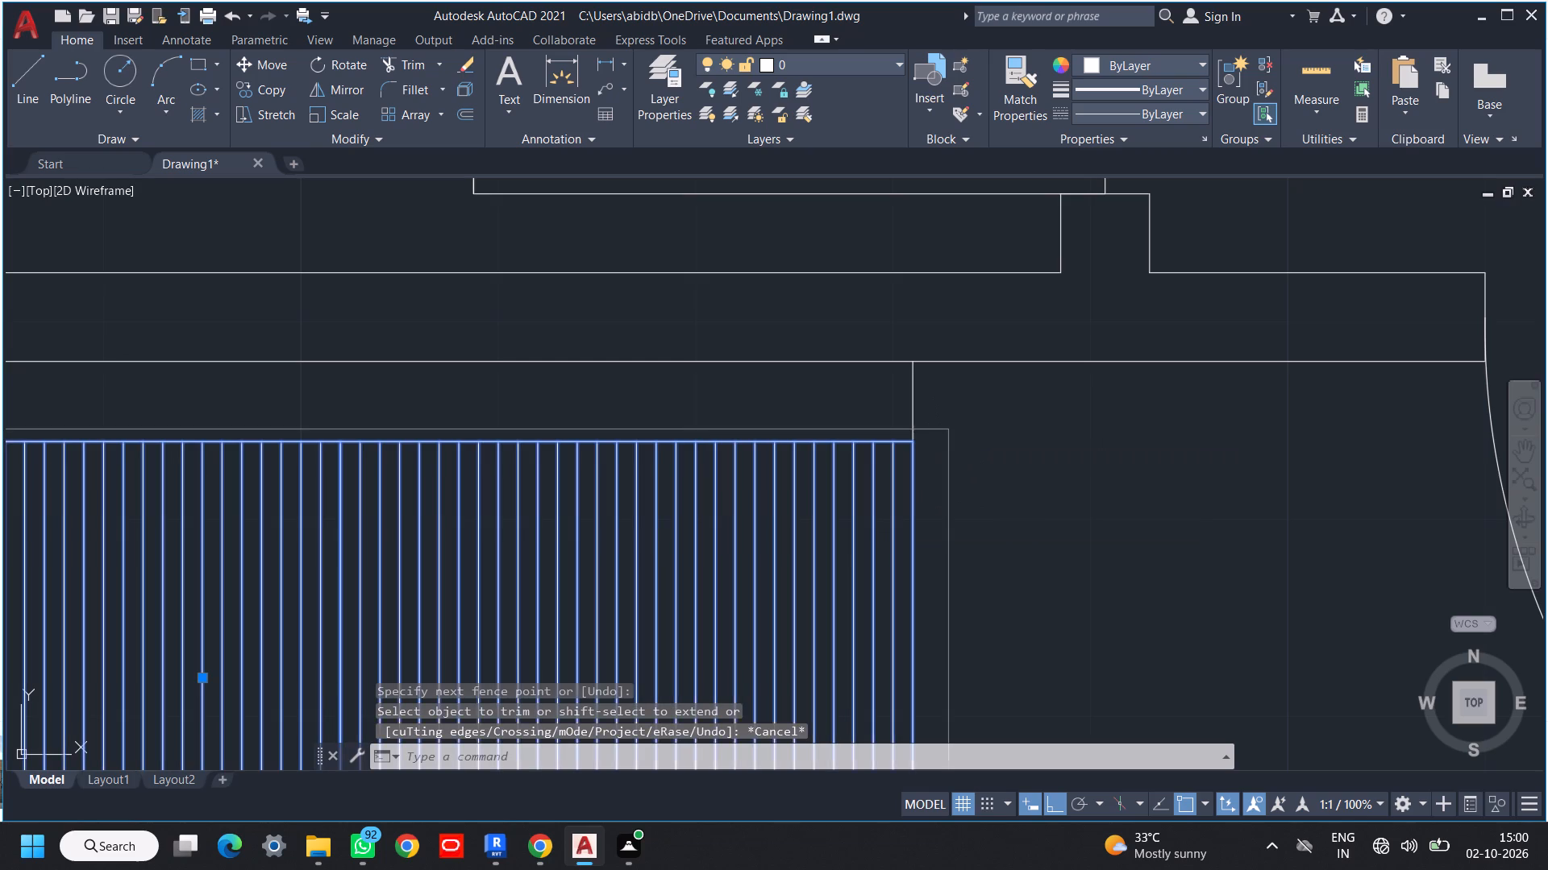
Move the copied wardrobe up by its upper-right corner to the guide line's end on the dividing wall's lower face.
click(910, 521)
text(m)
key(space)
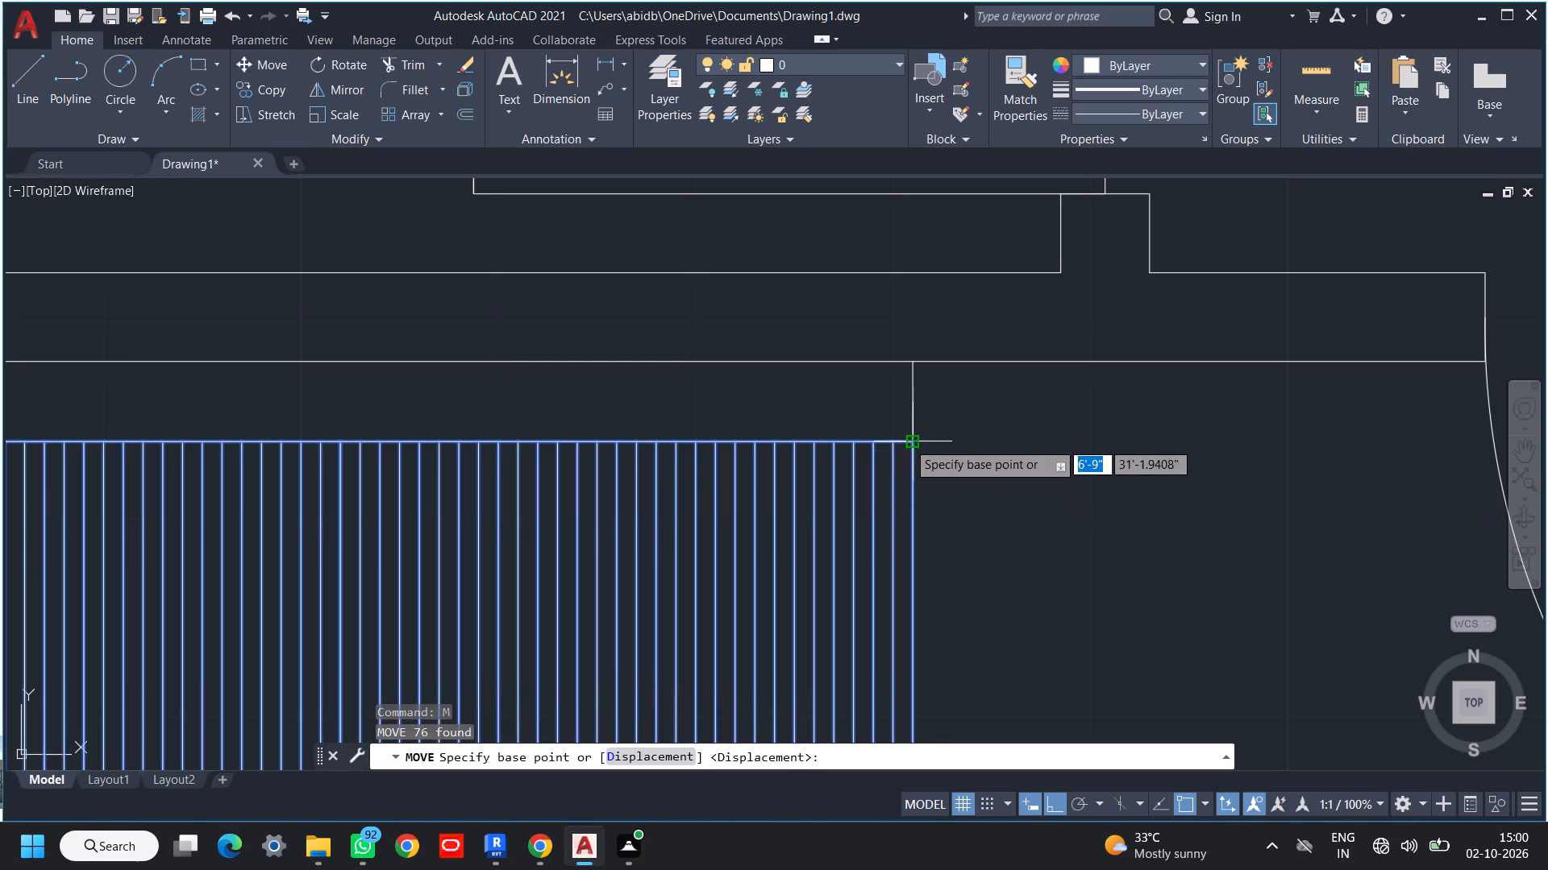
click(907, 441)
click(914, 366)
Draw a closed 4' by 1" door leaf from the midpoint of the bottom entrance opening's lower jamb, extending rightward into the large room.
scroll(1063, 467, down, 4)
middle_drag(1057, 536, 926, 586)
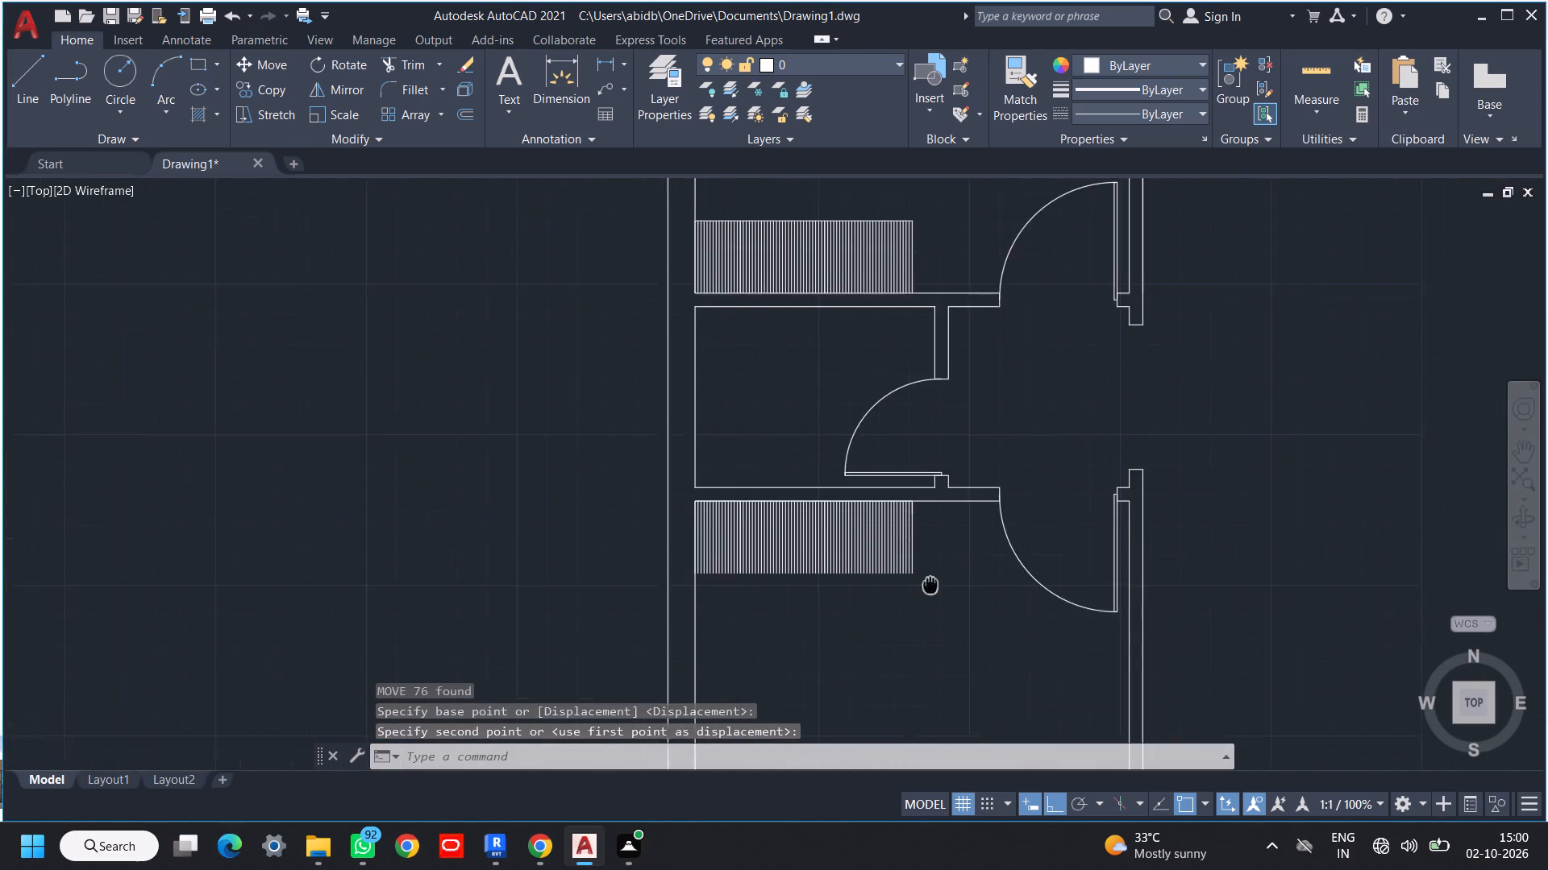
middle_drag(926, 586, 896, 619)
scroll(893, 623, down, 1)
middle_drag(893, 623, 855, 534)
middle_drag(855, 535, 851, 577)
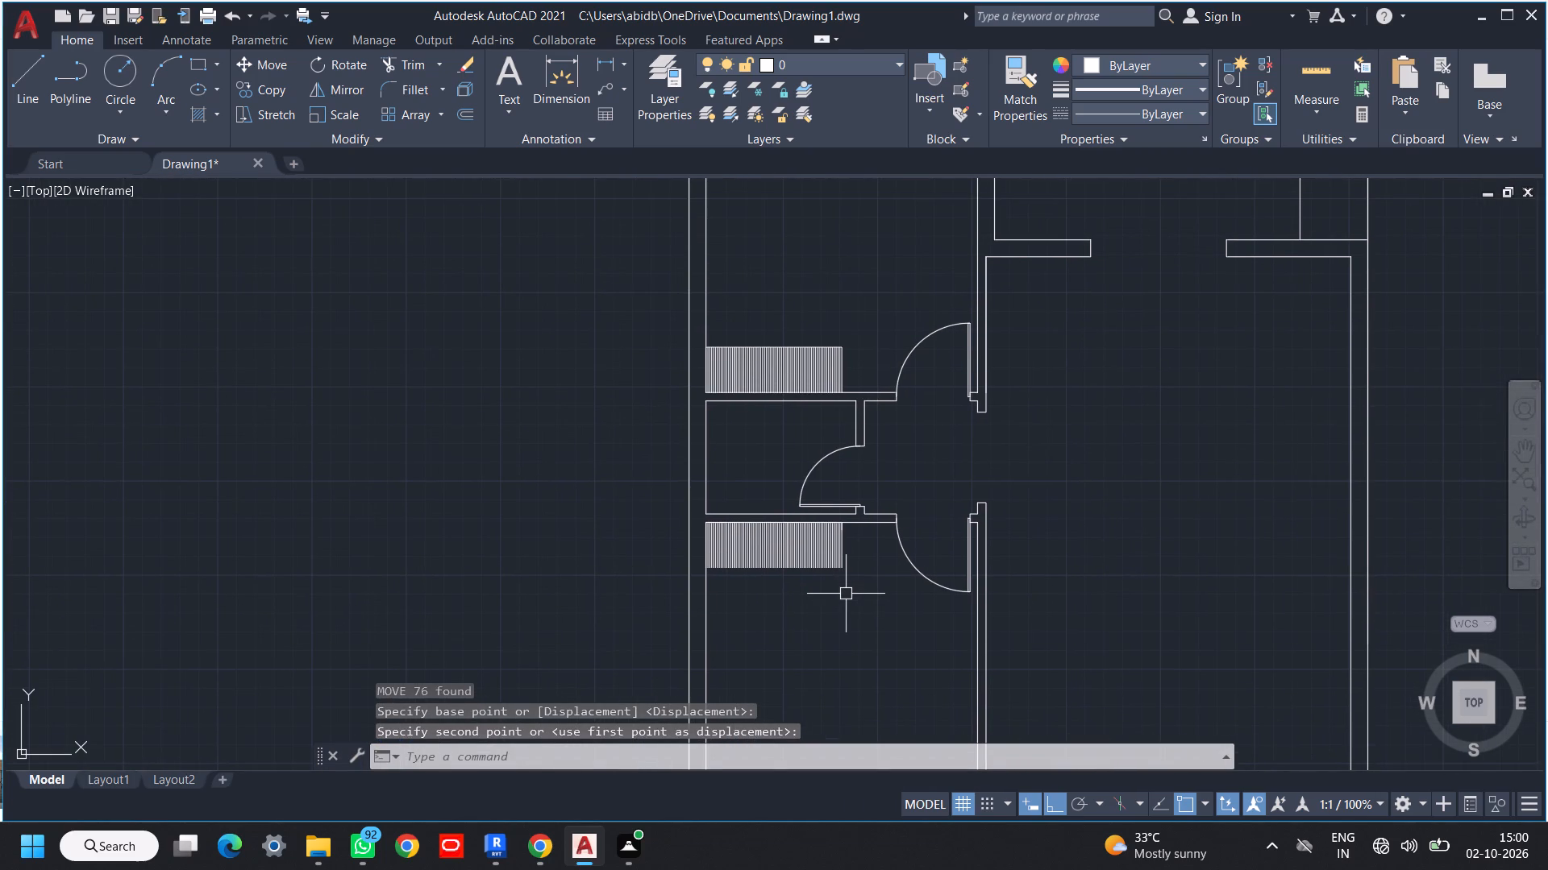
scroll(846, 594, down, 1)
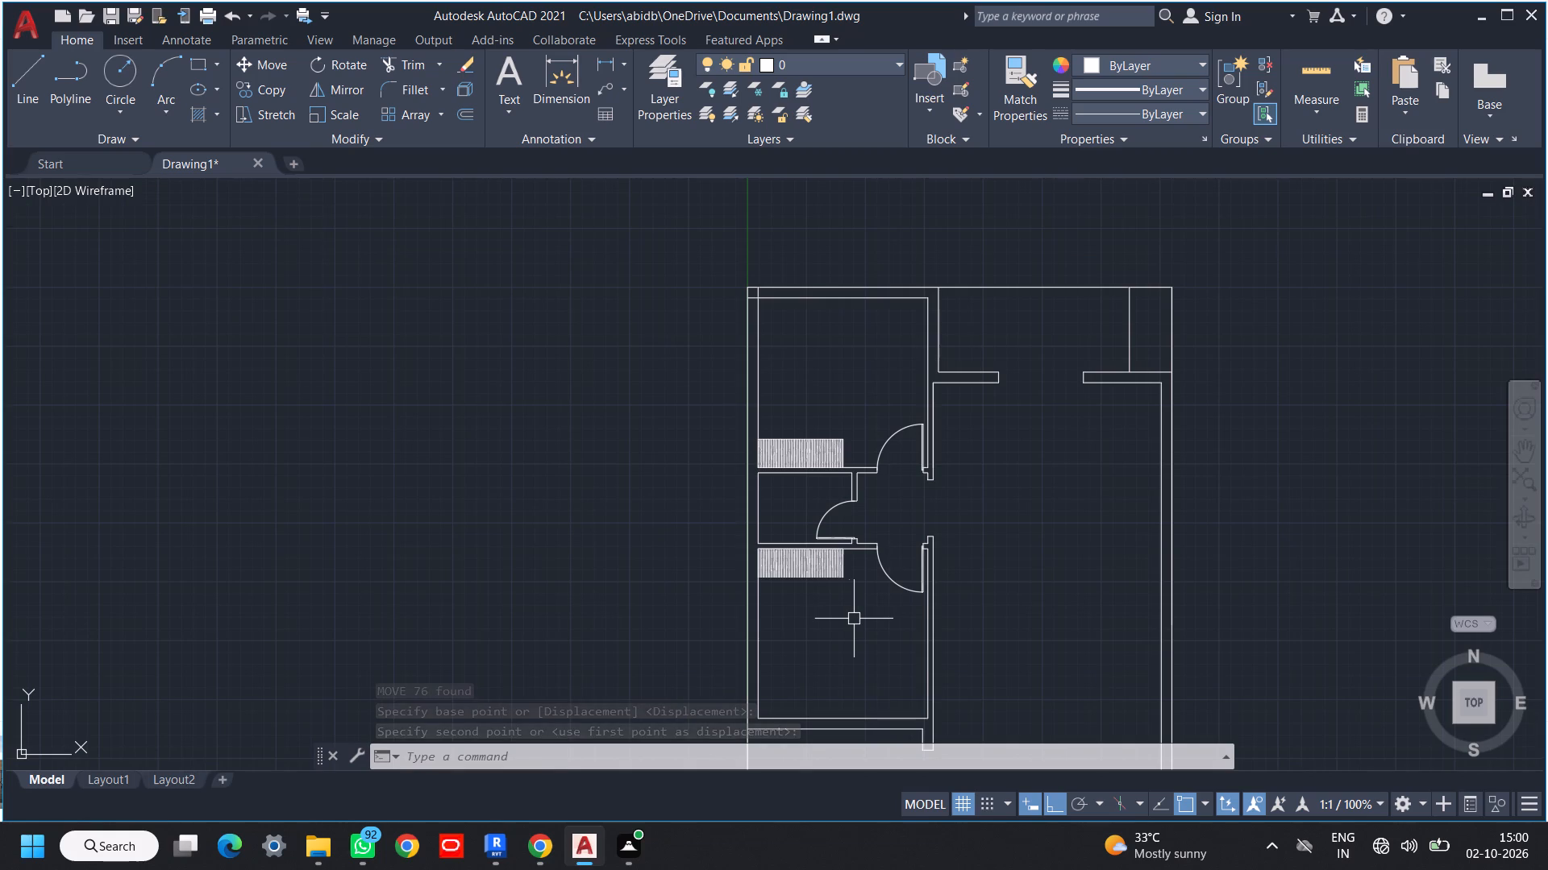
scroll(855, 619, down, 1)
middle_drag(856, 617, 838, 560)
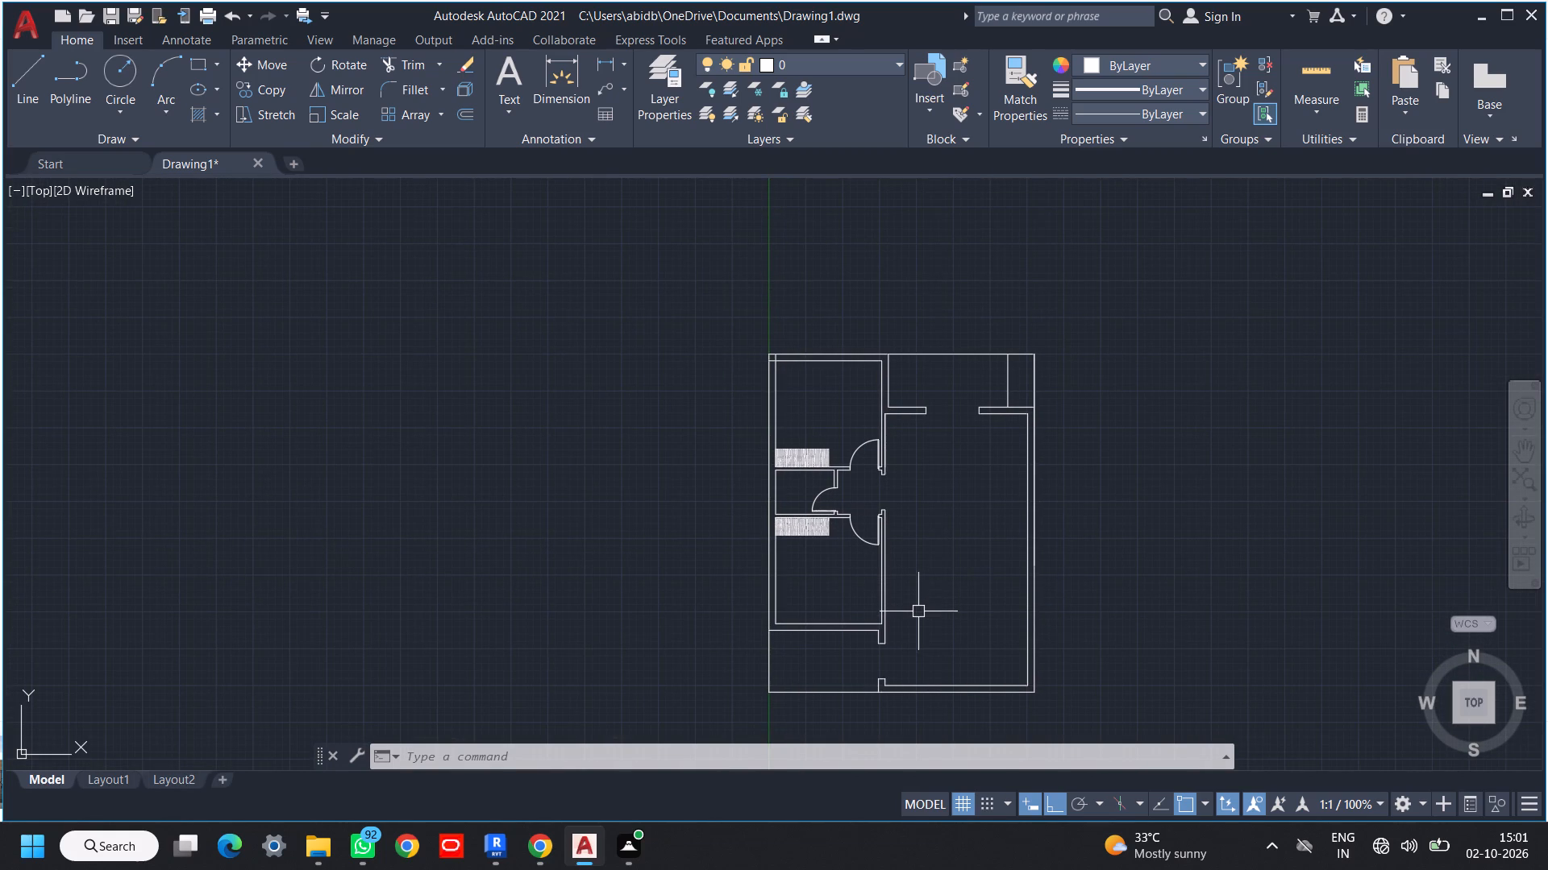
middle_drag(920, 610, 936, 504)
middle_drag(912, 561, 922, 489)
key(l)
key(space)
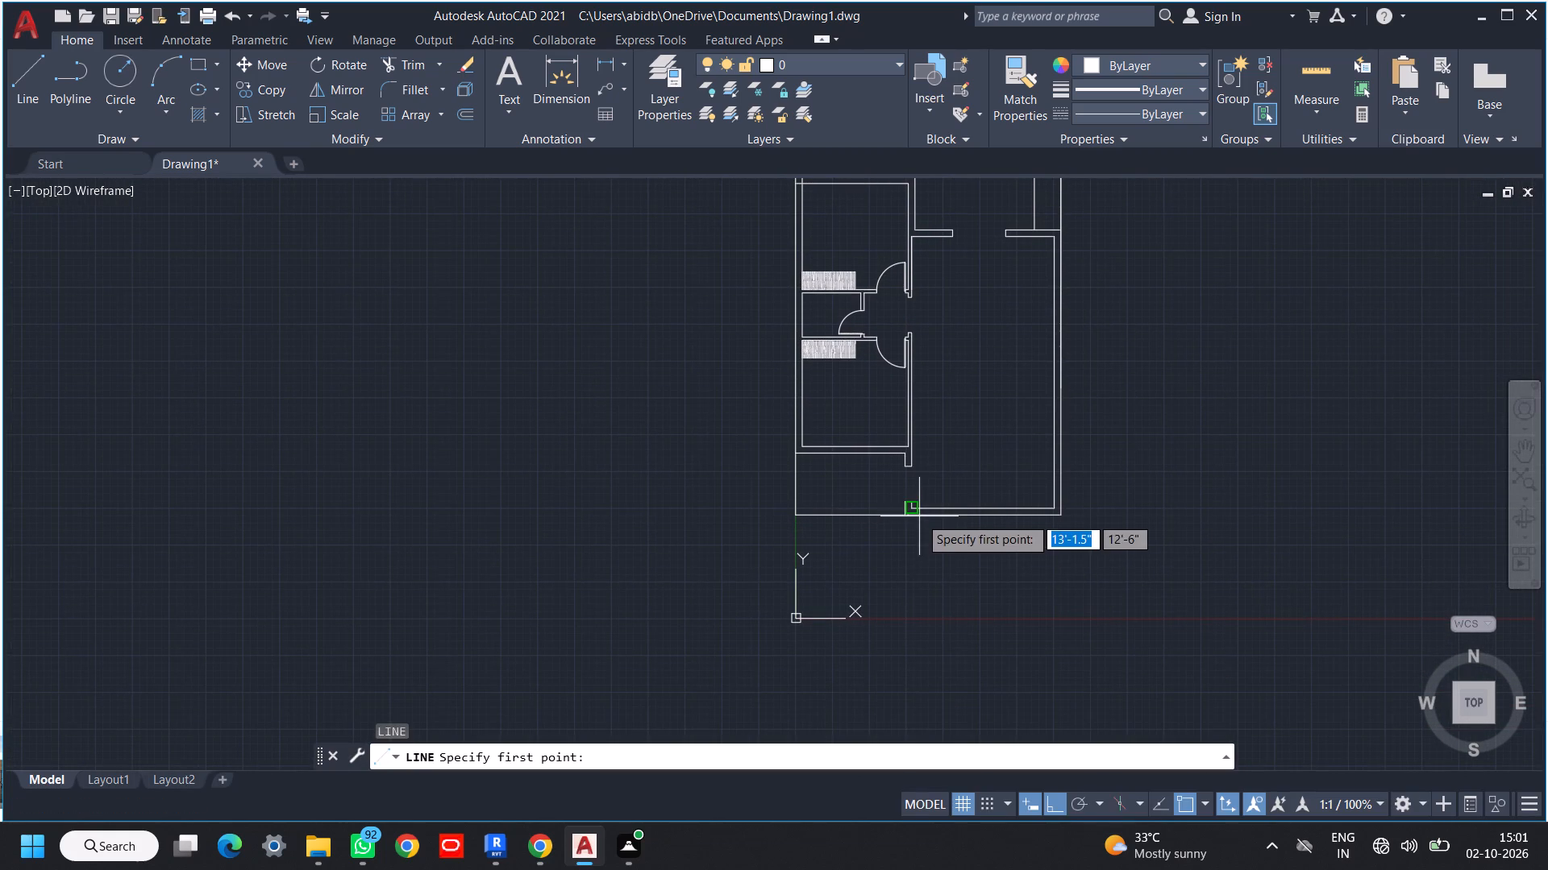
scroll(923, 546, up, 3)
middle_drag(924, 456, 918, 664)
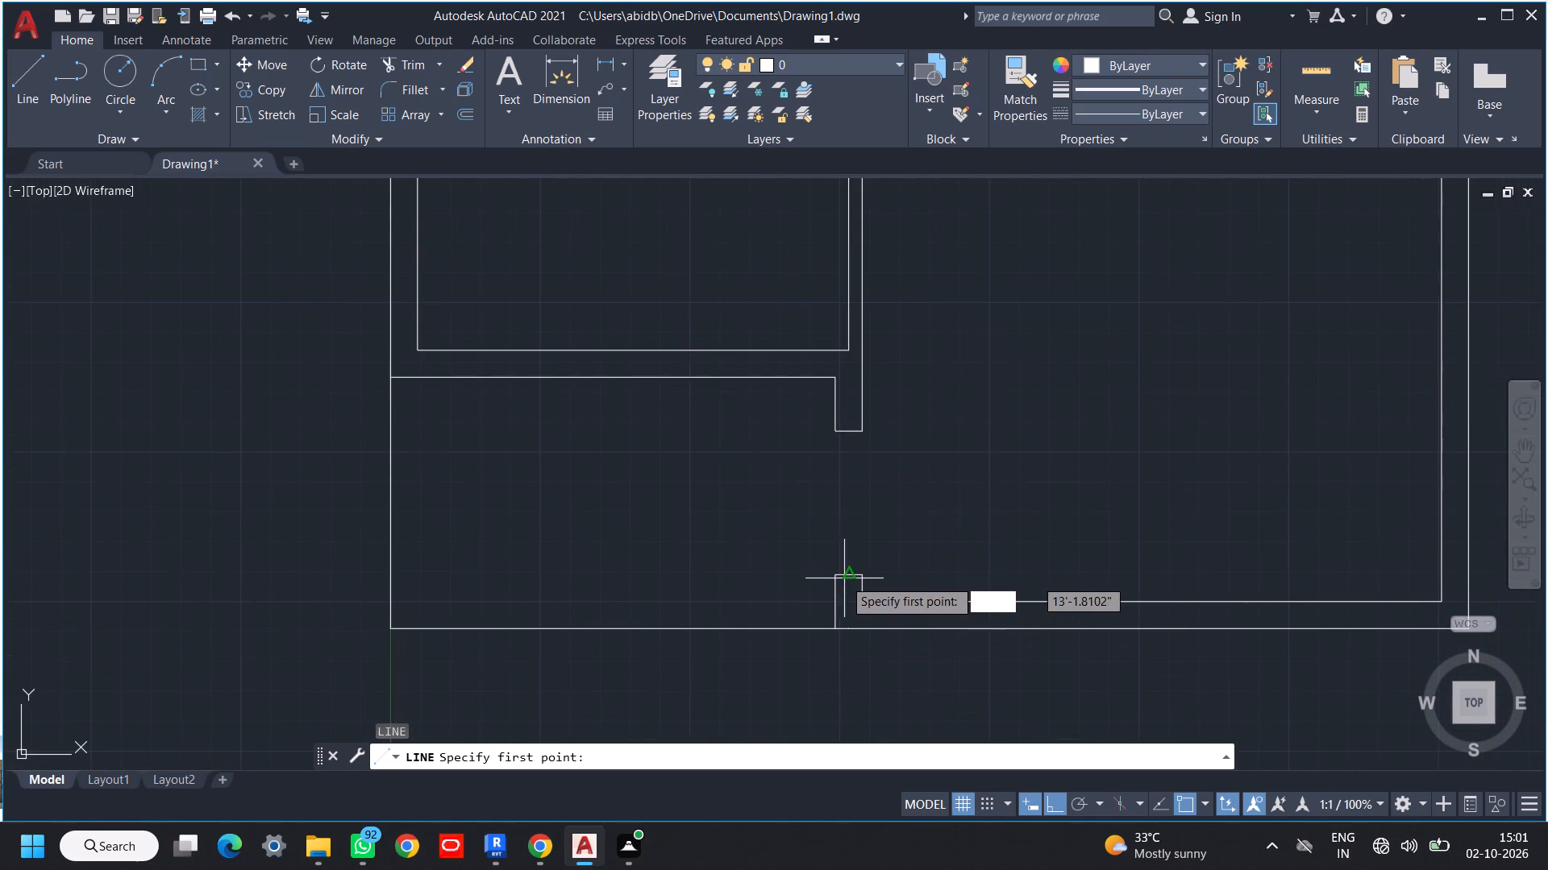
click(843, 578)
text(4')
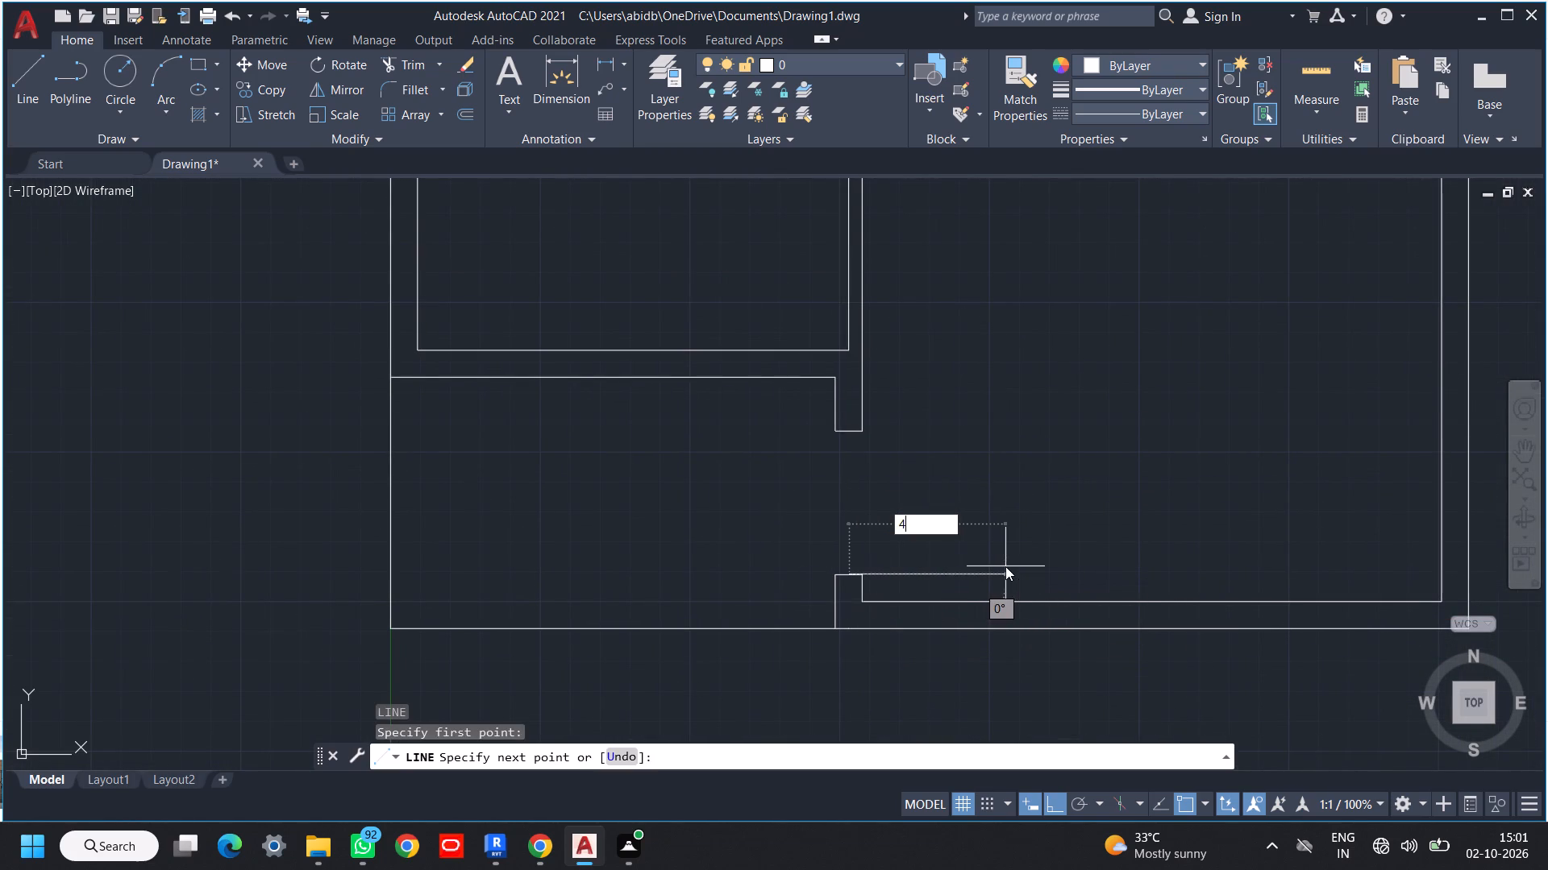
key(space)
key(2)
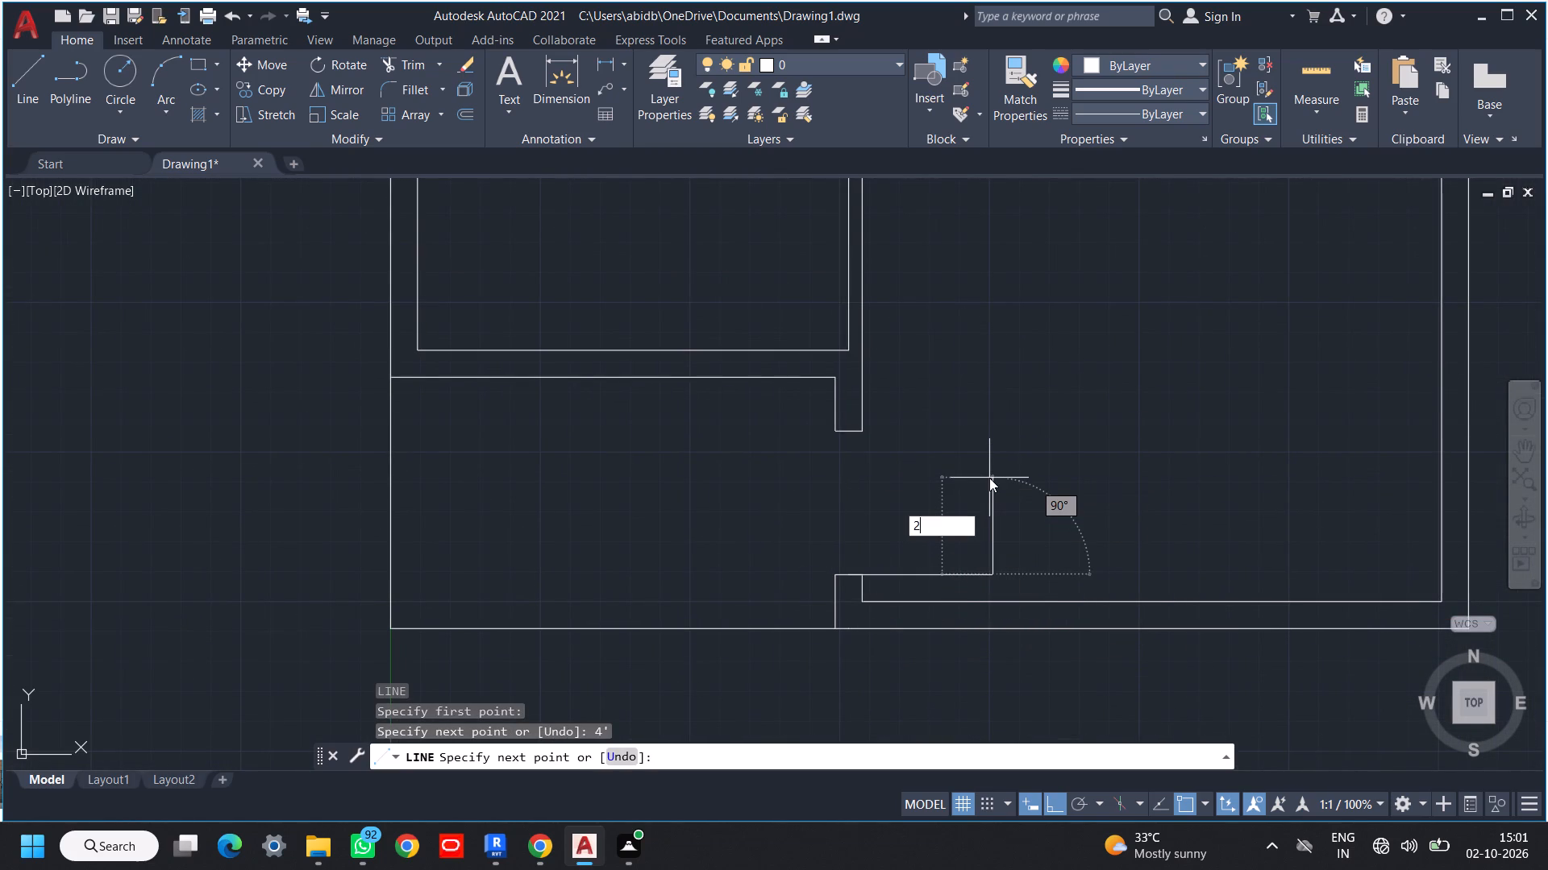
key(BackSpace)
text(1")
key(Return)
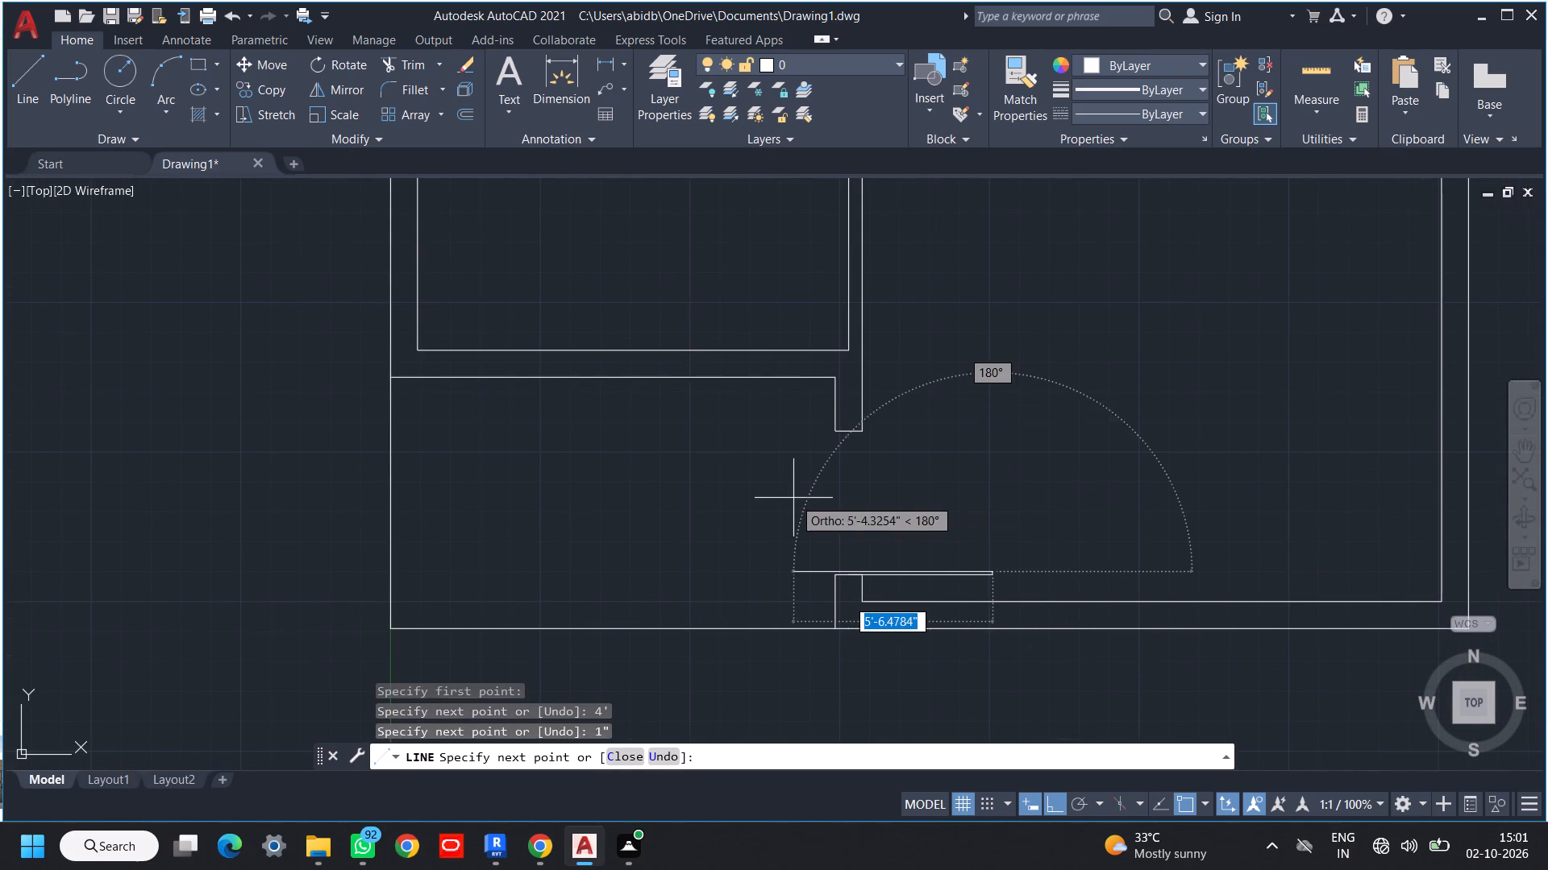
text(4')
key(Return)
text(c)
key(space)
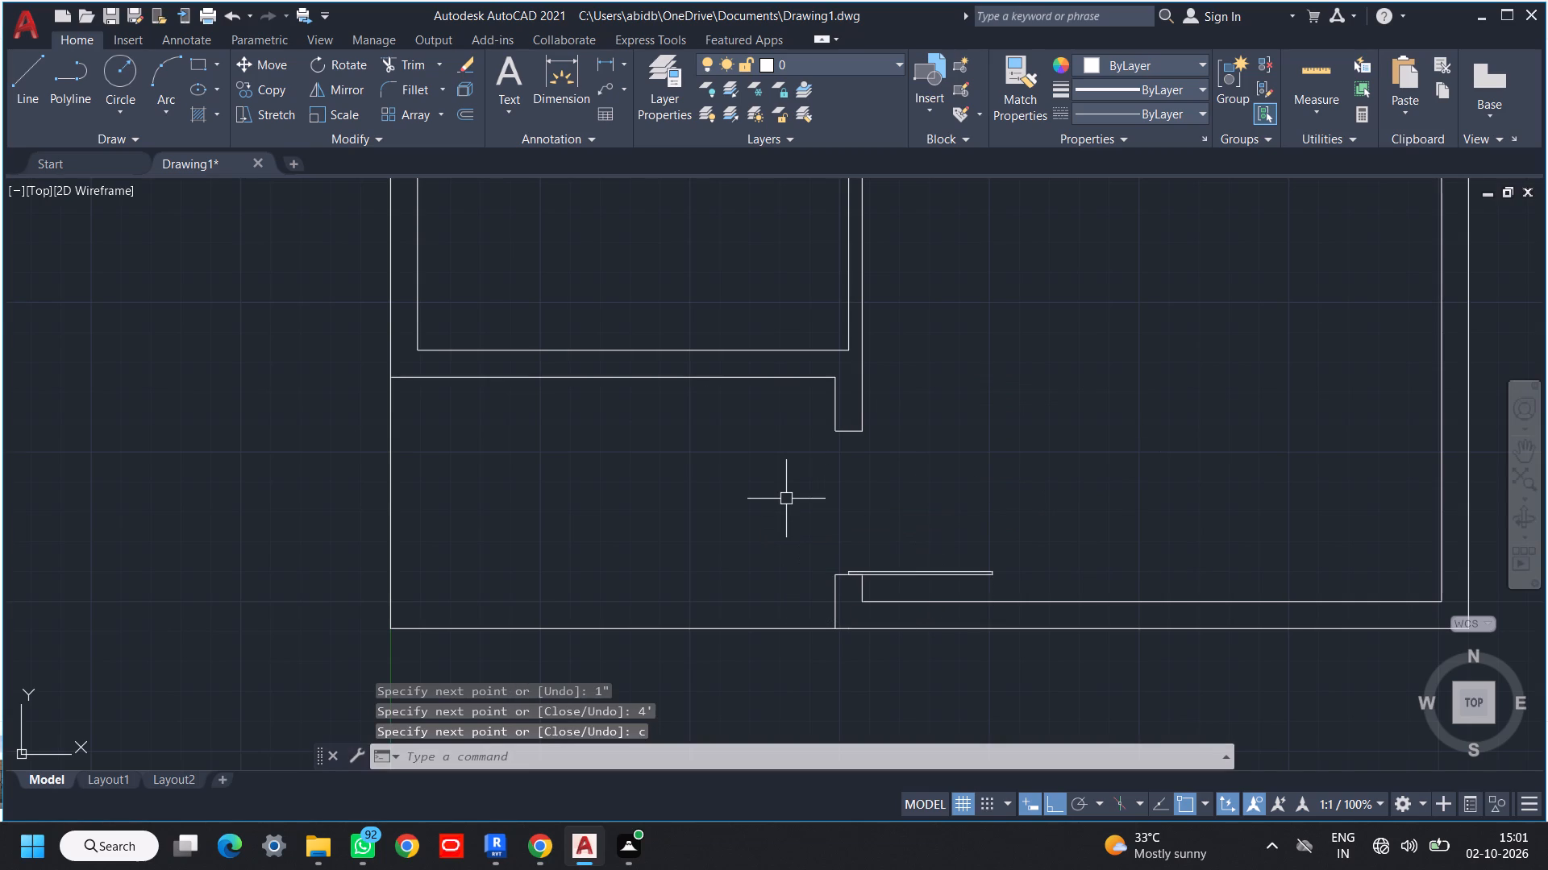
Draw the entrance door's swing arc from the midpoint of the opening's upper jamb to the free end of the leaf.
text(a)
key(space)
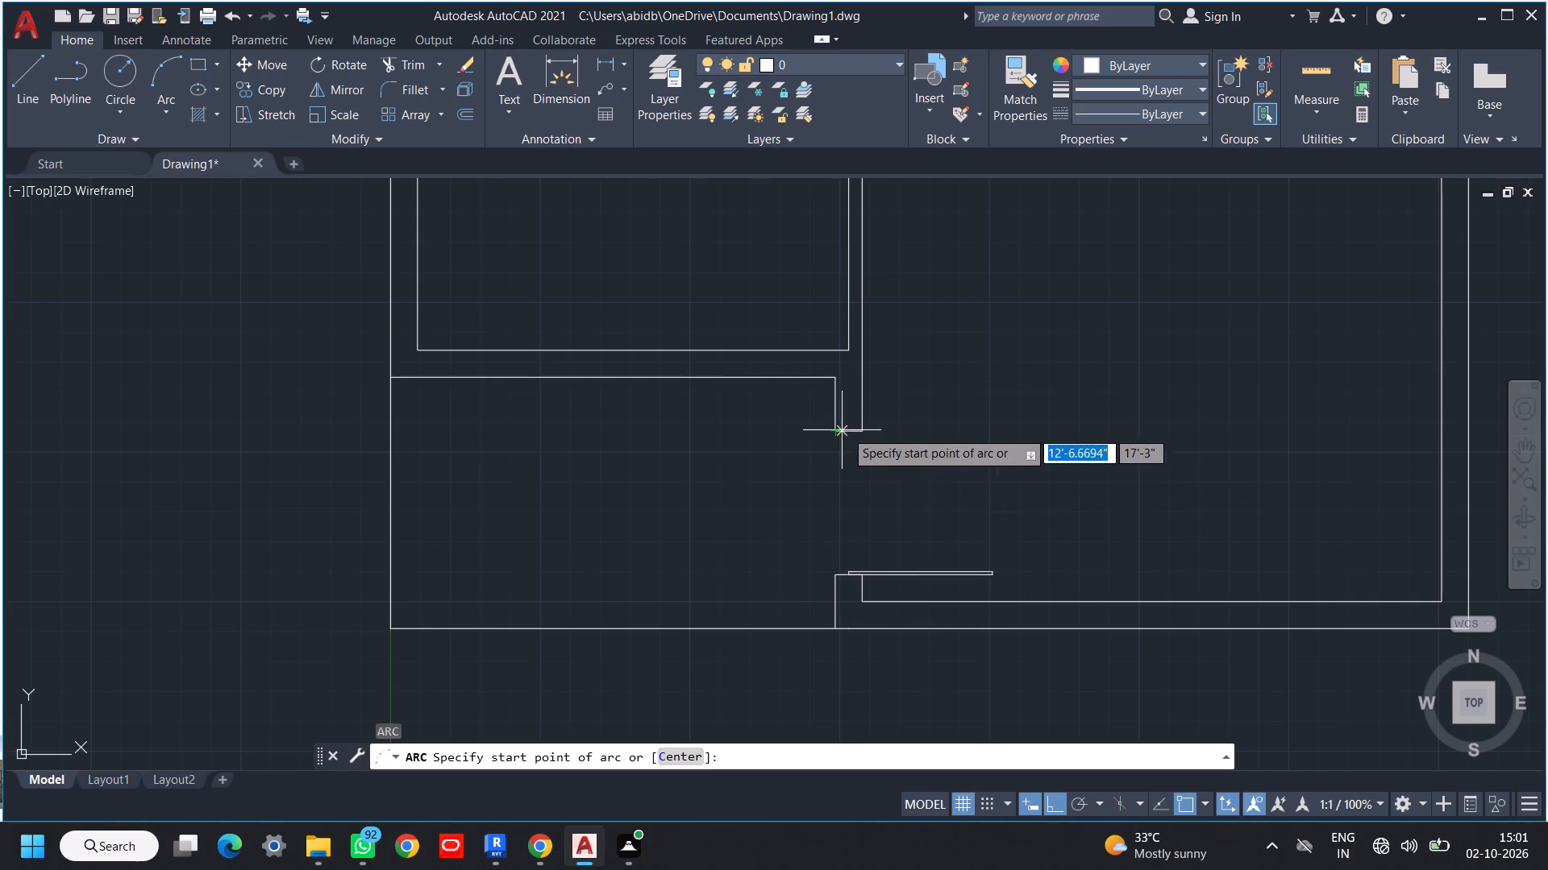
click(853, 432)
scroll(1012, 597, up, 3)
scroll(913, 505, up, 2)
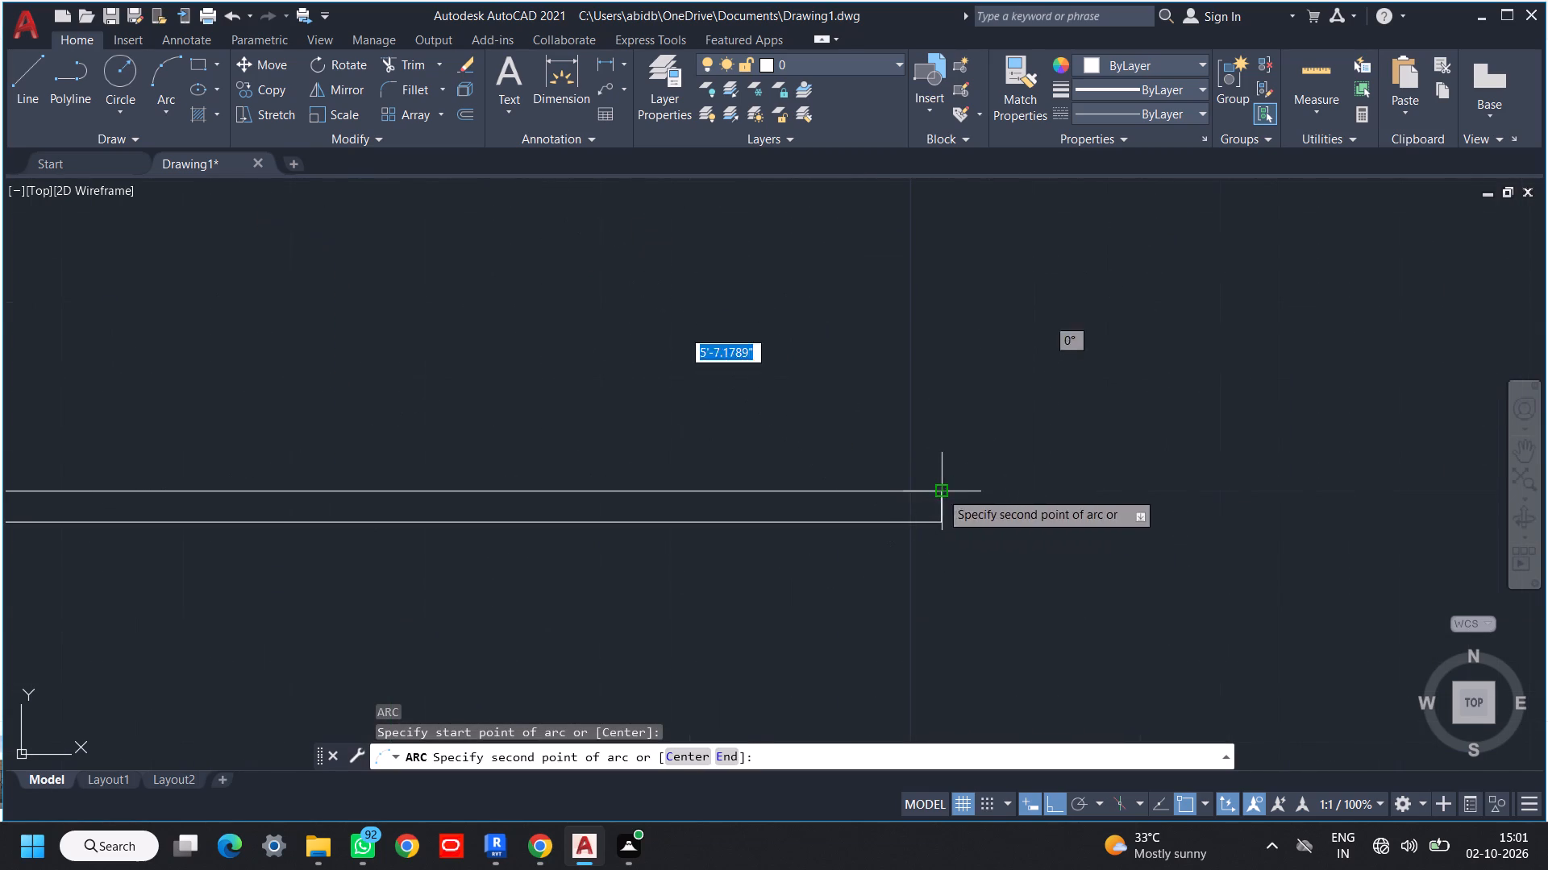
click(940, 491)
click(948, 532)
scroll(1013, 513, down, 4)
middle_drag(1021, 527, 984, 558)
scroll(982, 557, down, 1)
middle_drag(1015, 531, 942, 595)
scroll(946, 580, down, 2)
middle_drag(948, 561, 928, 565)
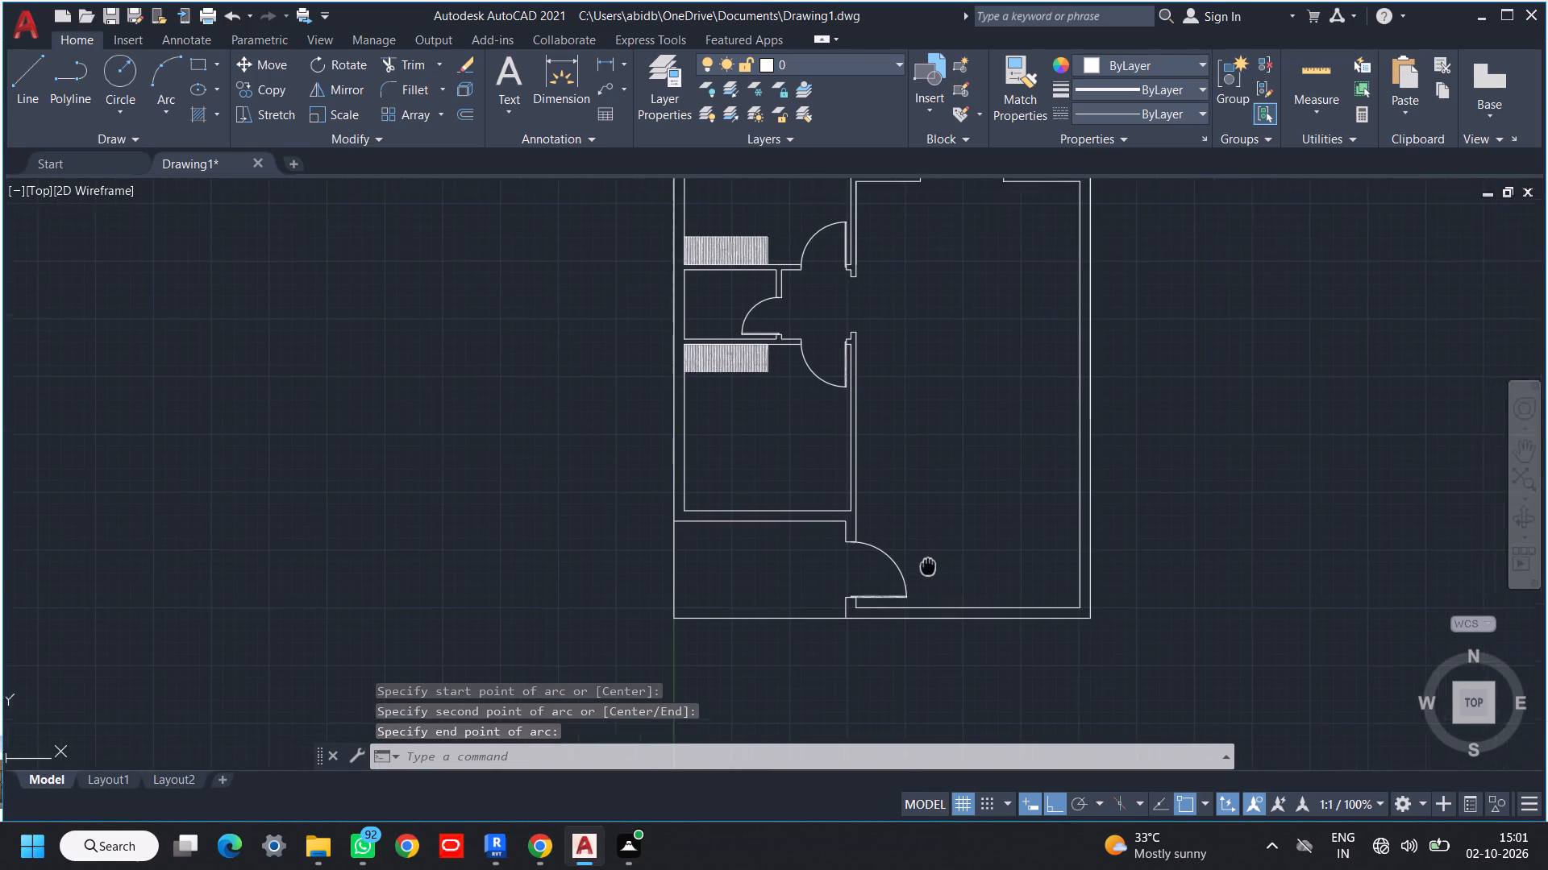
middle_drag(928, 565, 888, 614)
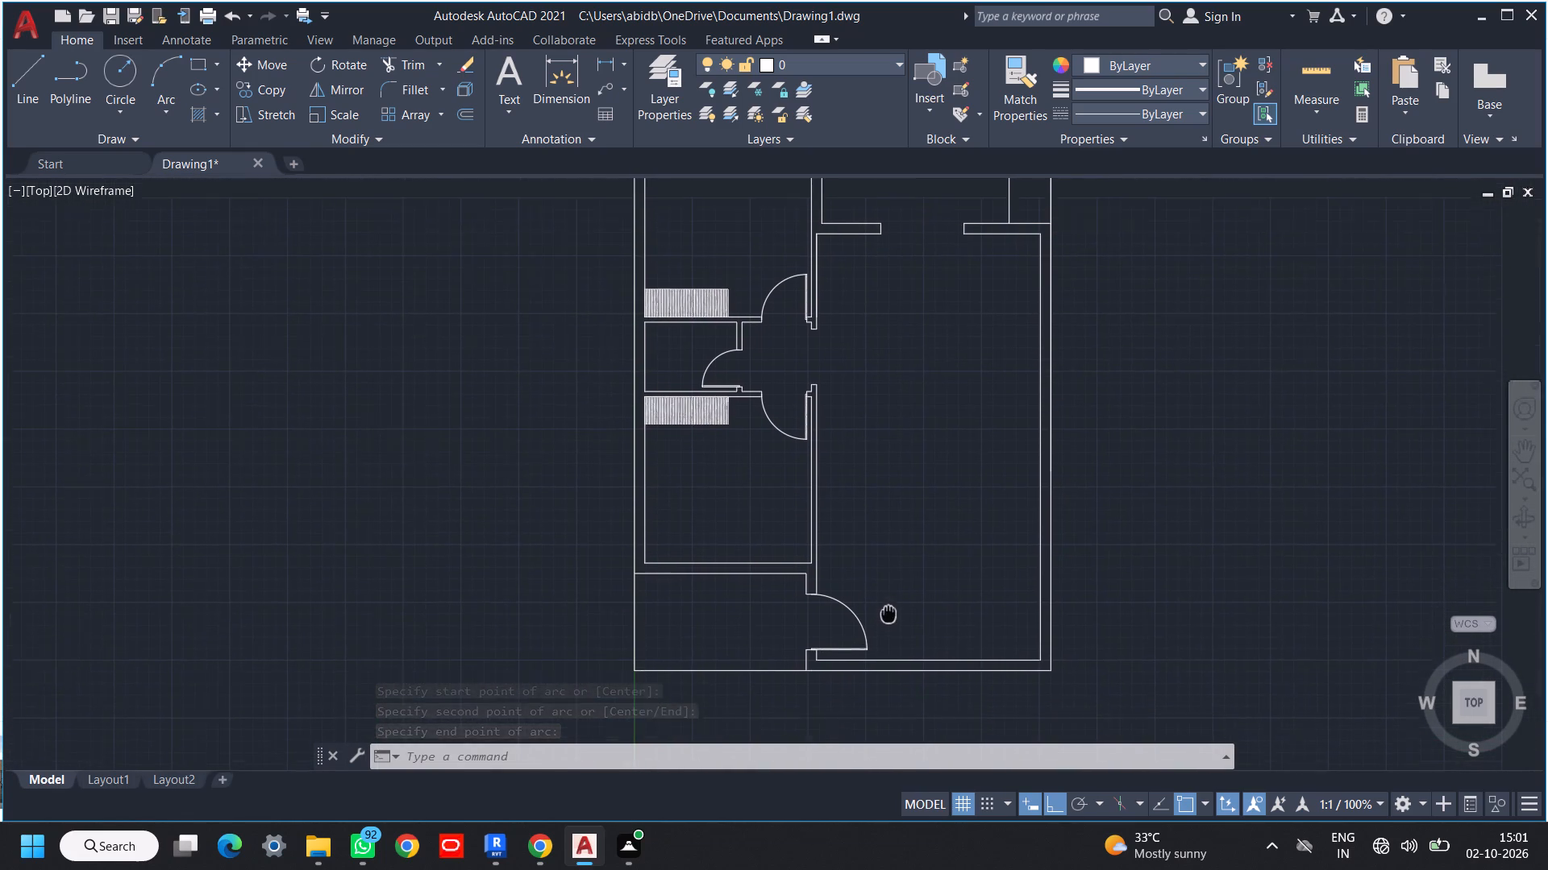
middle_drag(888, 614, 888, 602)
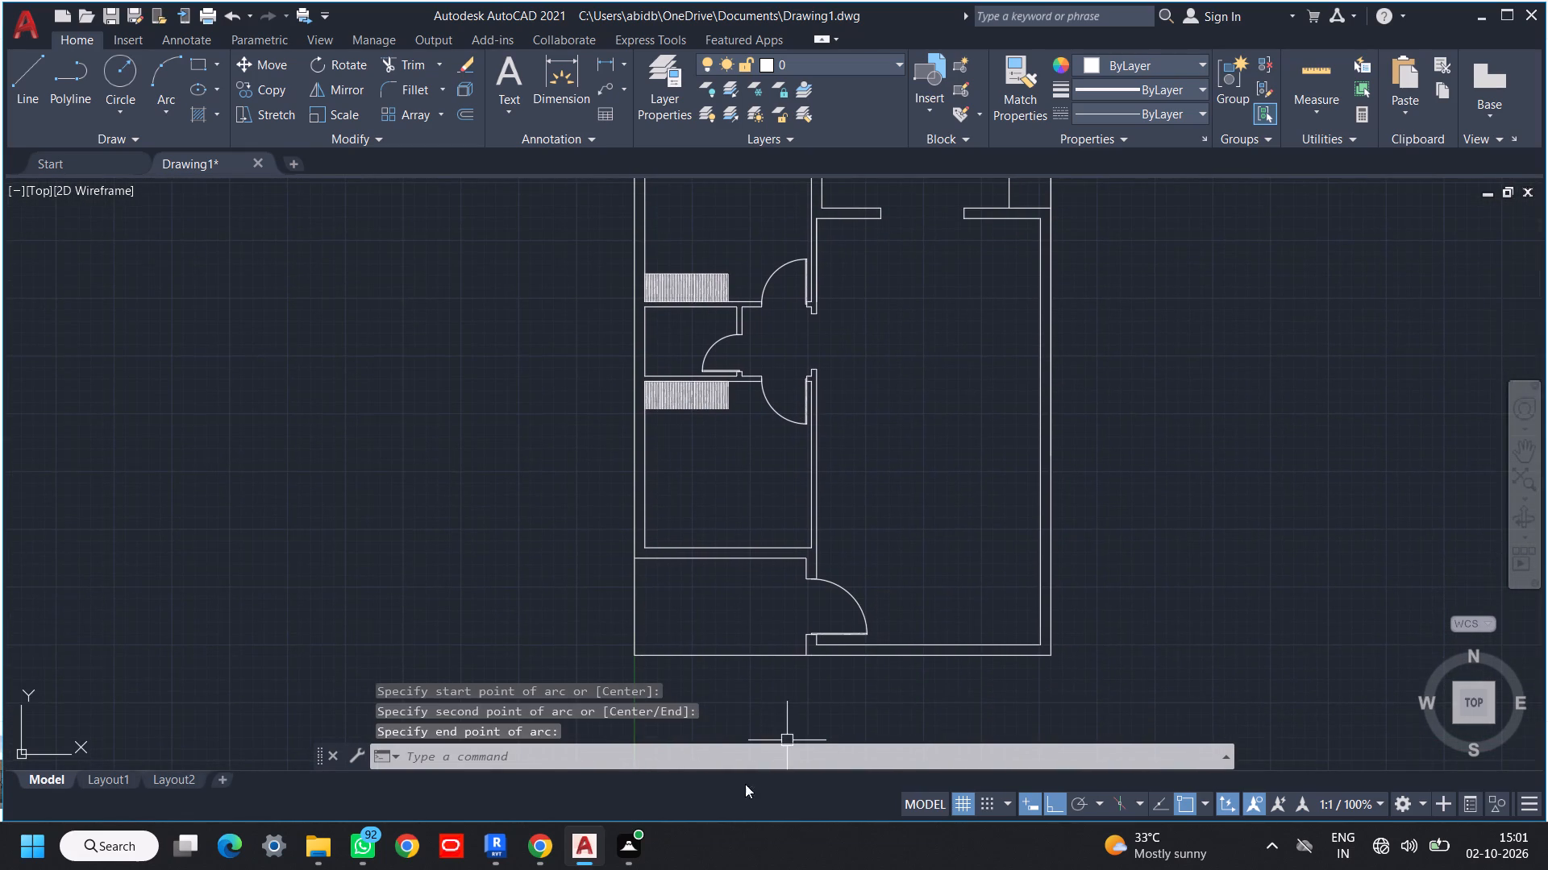
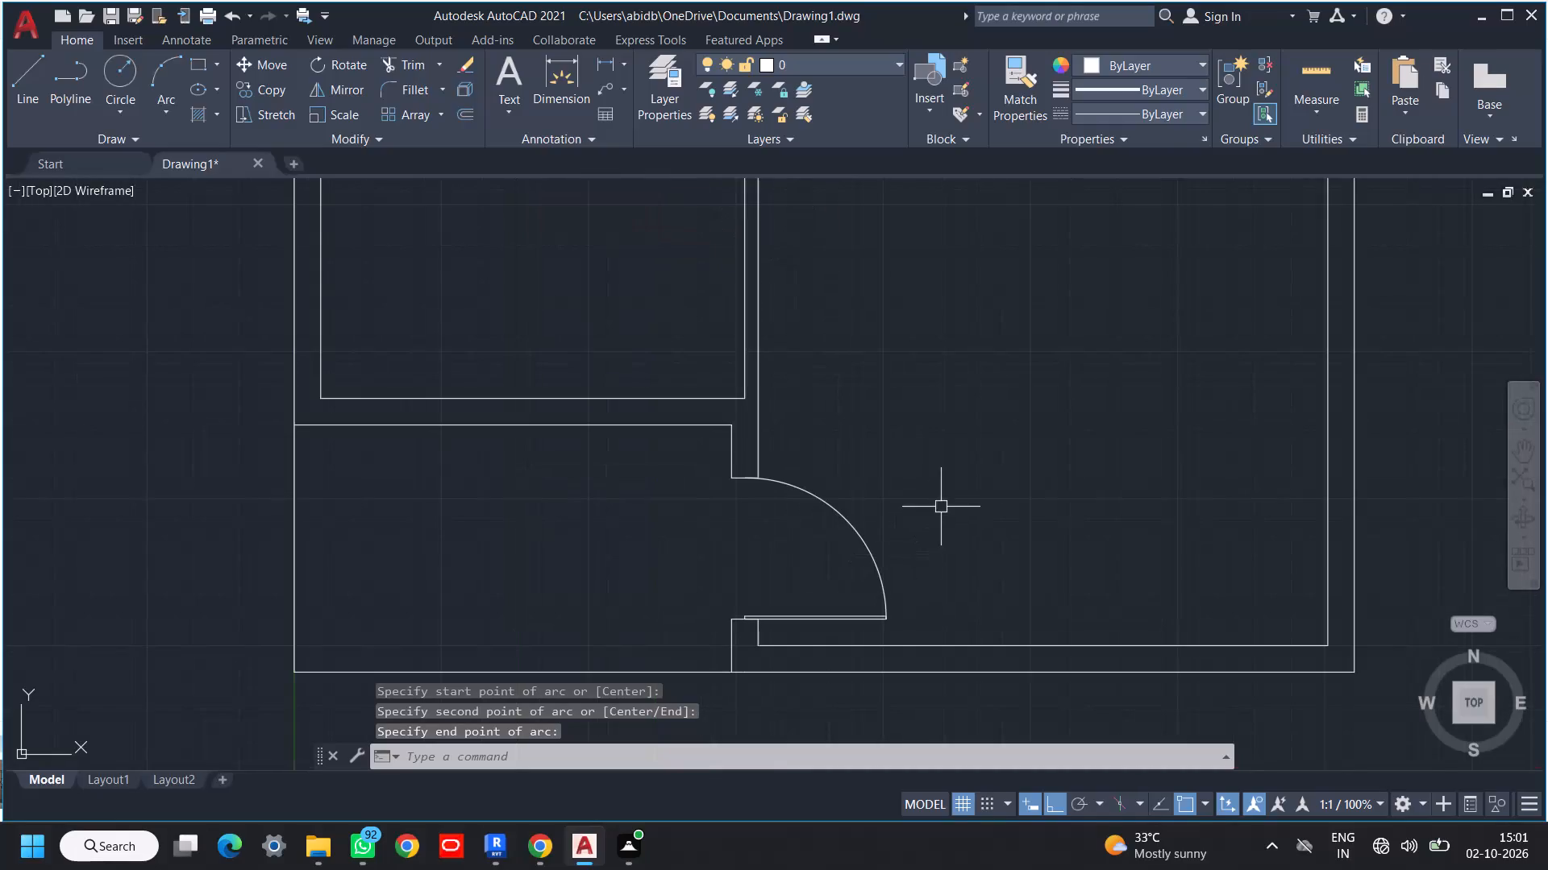
Group the entrance door's leaf lines and swing arc into one object.
click(929, 531)
click(825, 627)
scroll(767, 632, up, 3)
scroll(714, 557, up, 3)
click(705, 557)
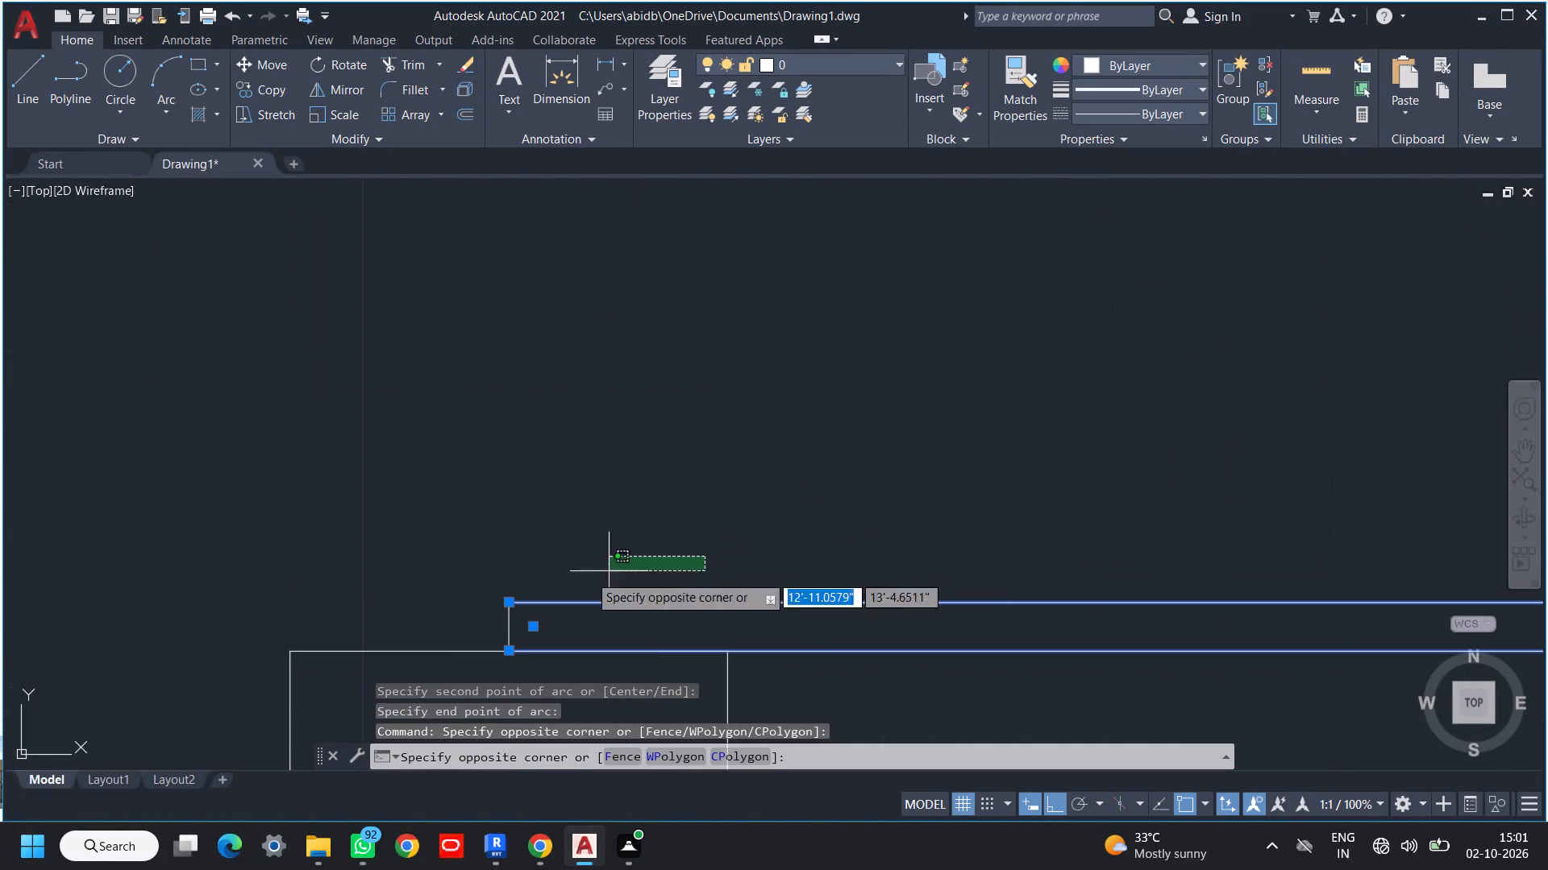
click(458, 617)
scroll(670, 542, down, 4)
middle_drag(730, 513, 711, 586)
key(g)
key(space)
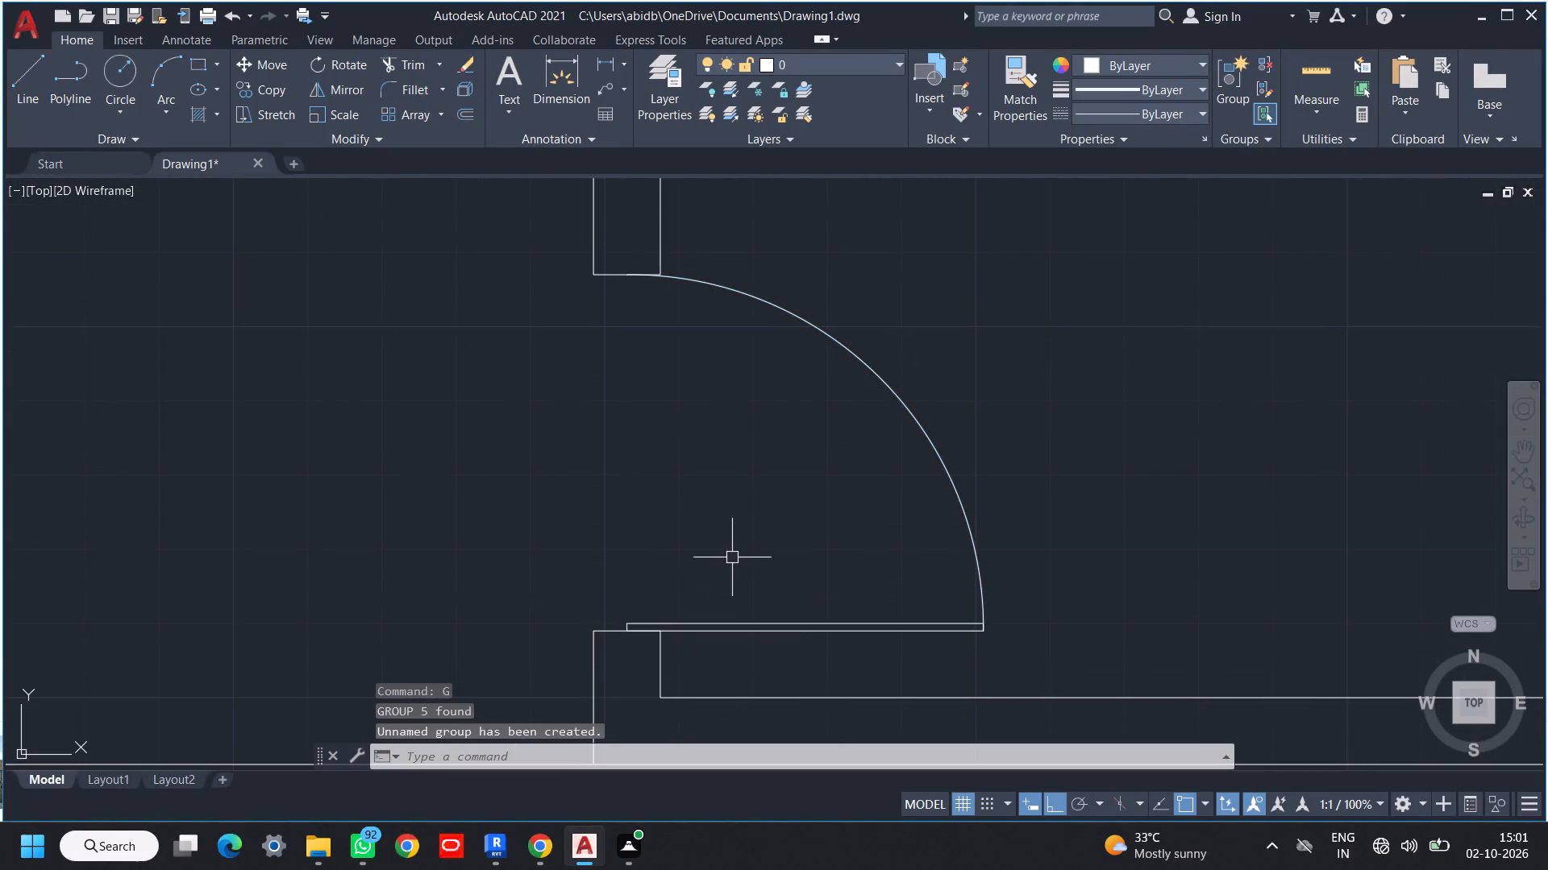
Draw a 6' horizontal line across the opening in the large room's top wall, joining the midpoints of both jambs.
scroll(734, 554, down, 3)
middle_drag(805, 515, 757, 633)
scroll(761, 632, down, 2)
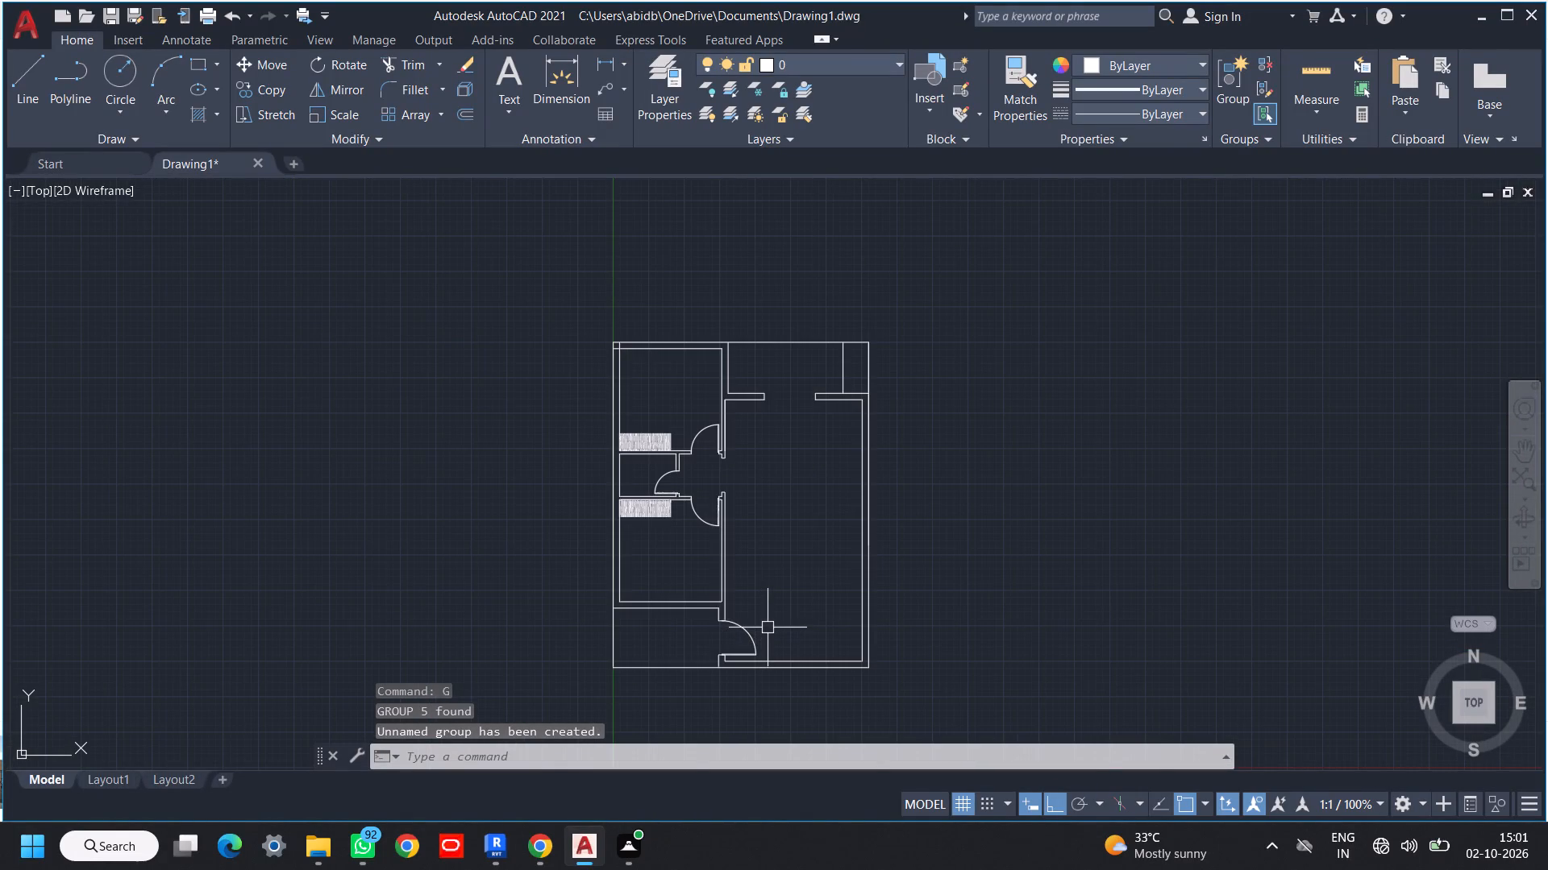
middle_drag(768, 628, 594, 756)
scroll(624, 688, down, 1)
middle_drag(634, 651, 697, 532)
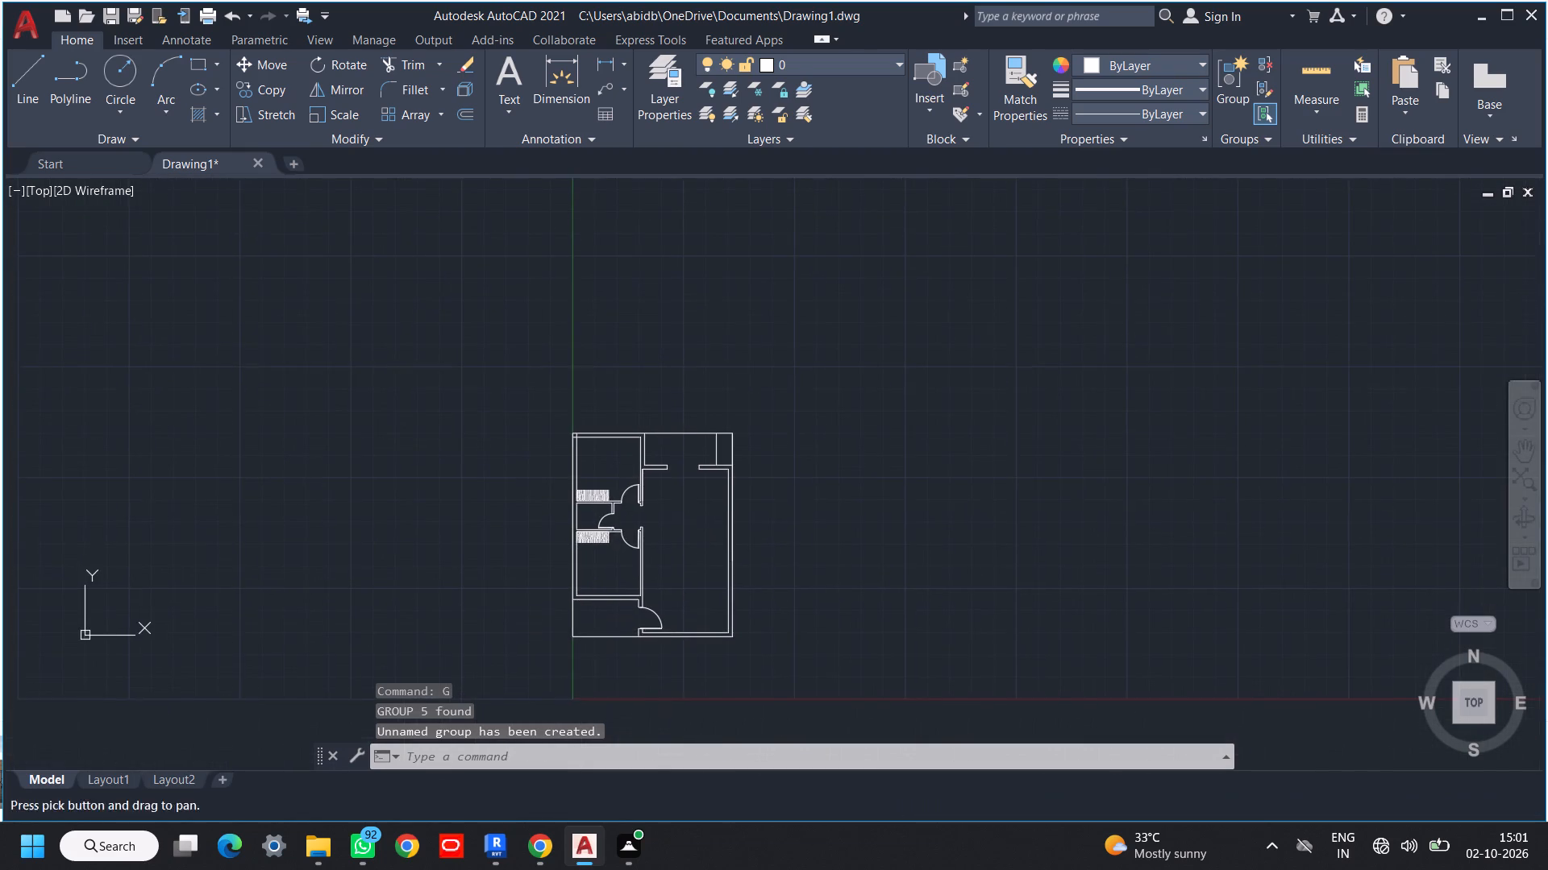
scroll(671, 524, up, 2)
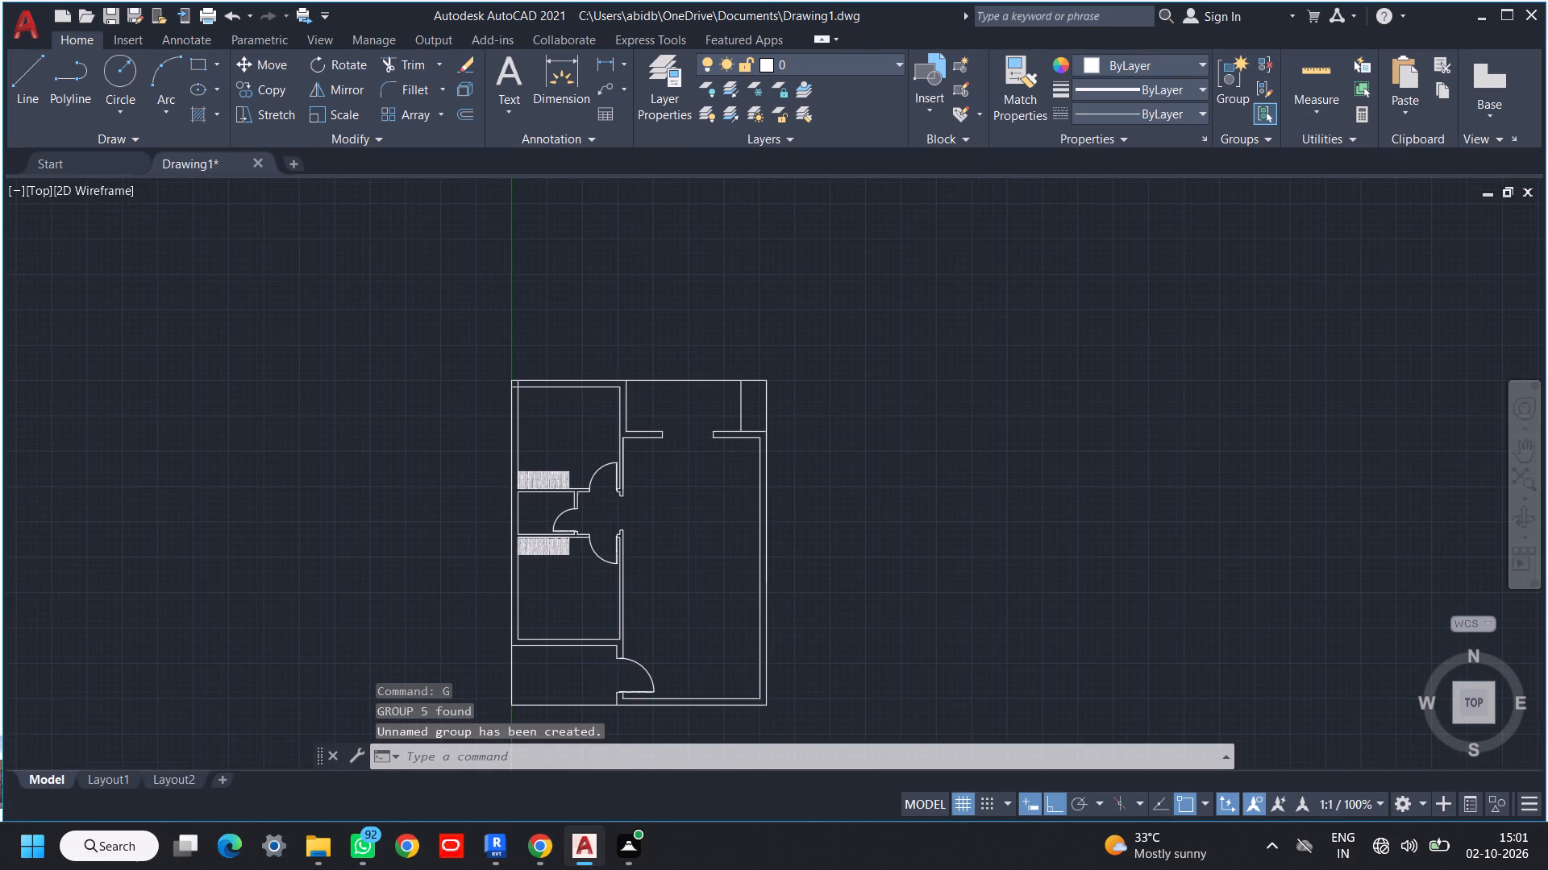
middle_drag(720, 549, 670, 644)
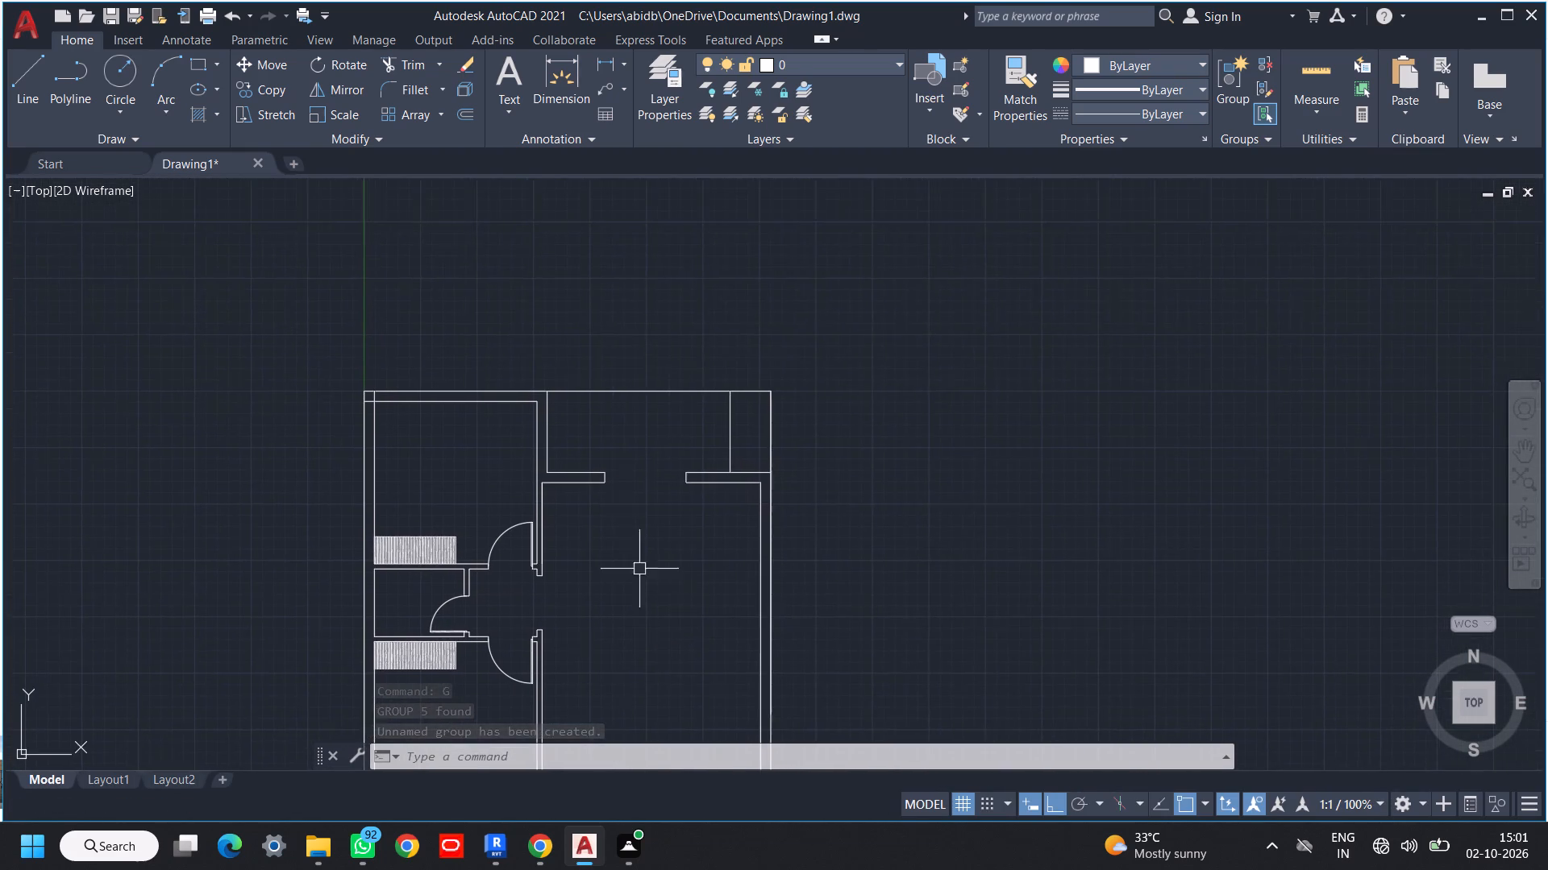
middle_drag(631, 502, 638, 547)
text(l)
key(space)
scroll(644, 518, up, 3)
scroll(504, 539, up, 1)
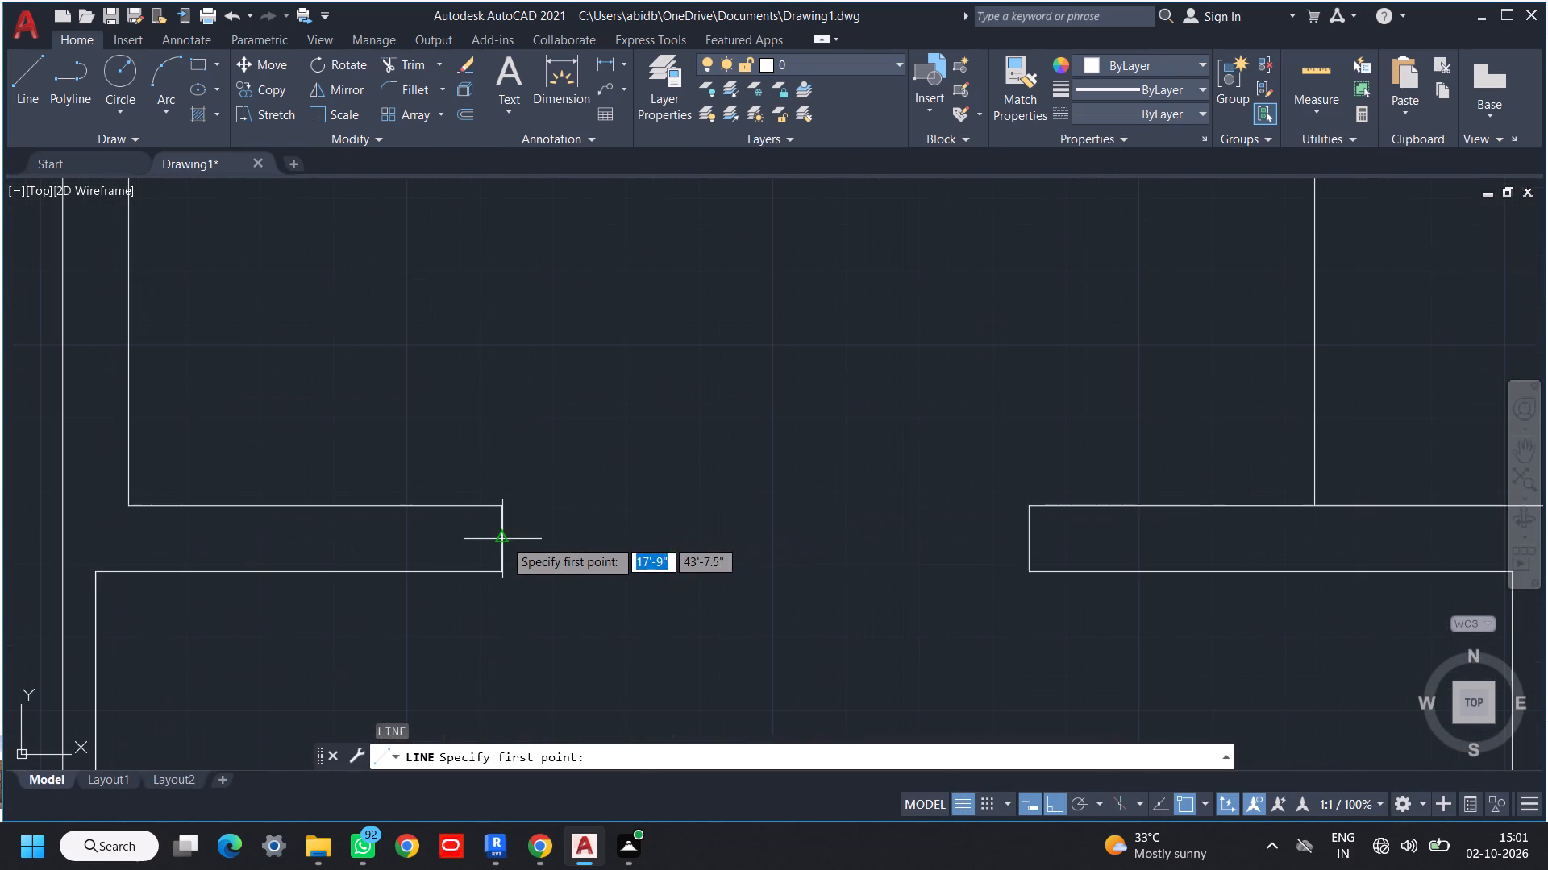
click(504, 539)
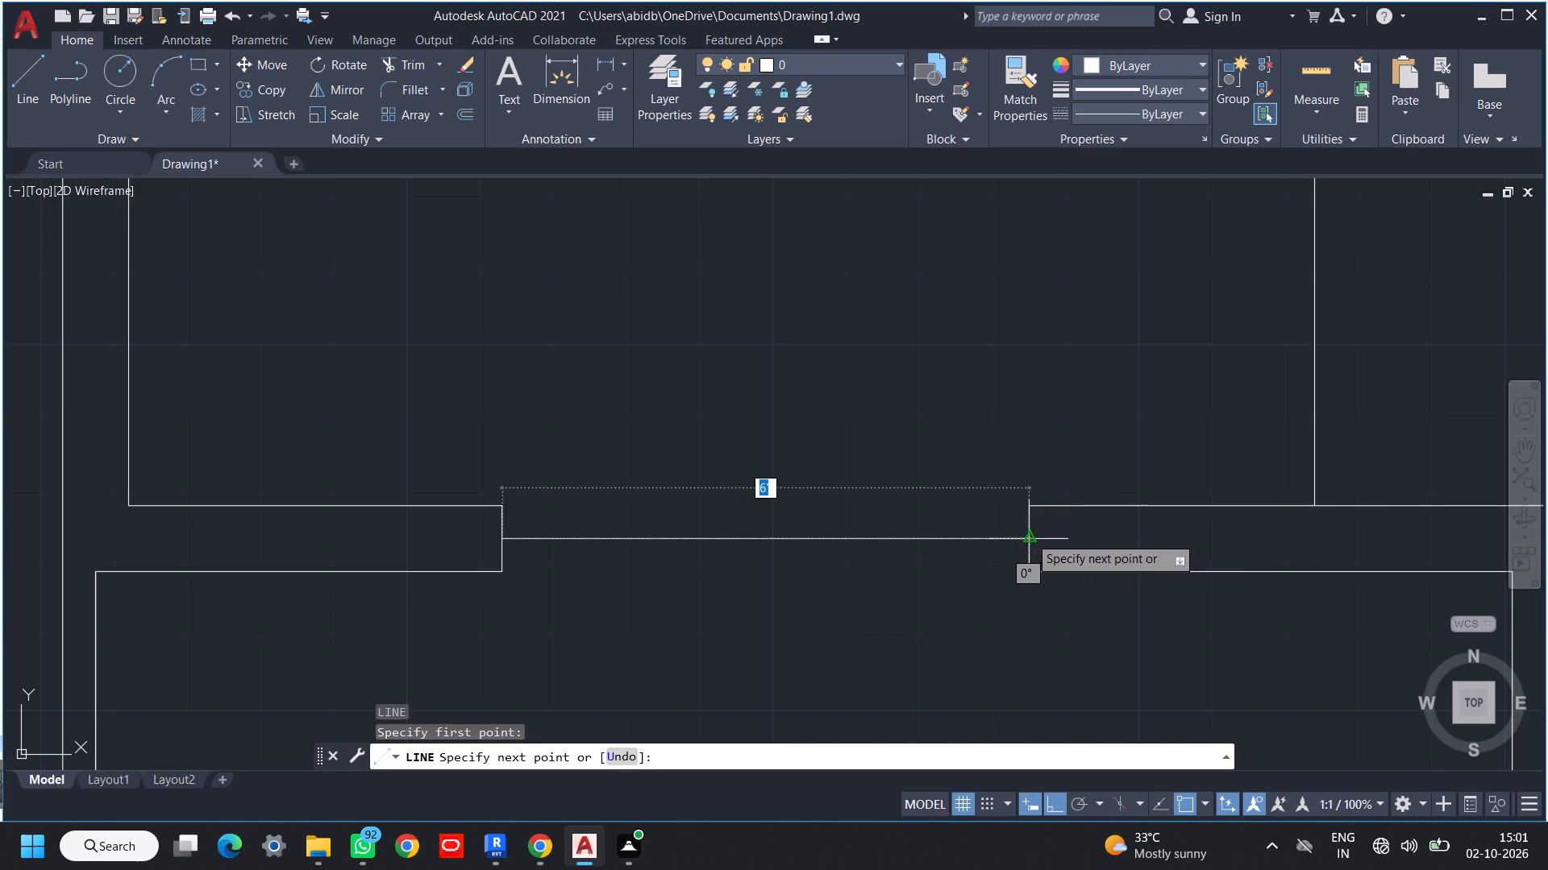
click(1029, 536)
key(Escape)
key(Escape)
Offset the opening's centre line 2" upward and 2" downward.
key(o)
key(space)
key(space)
click(952, 539)
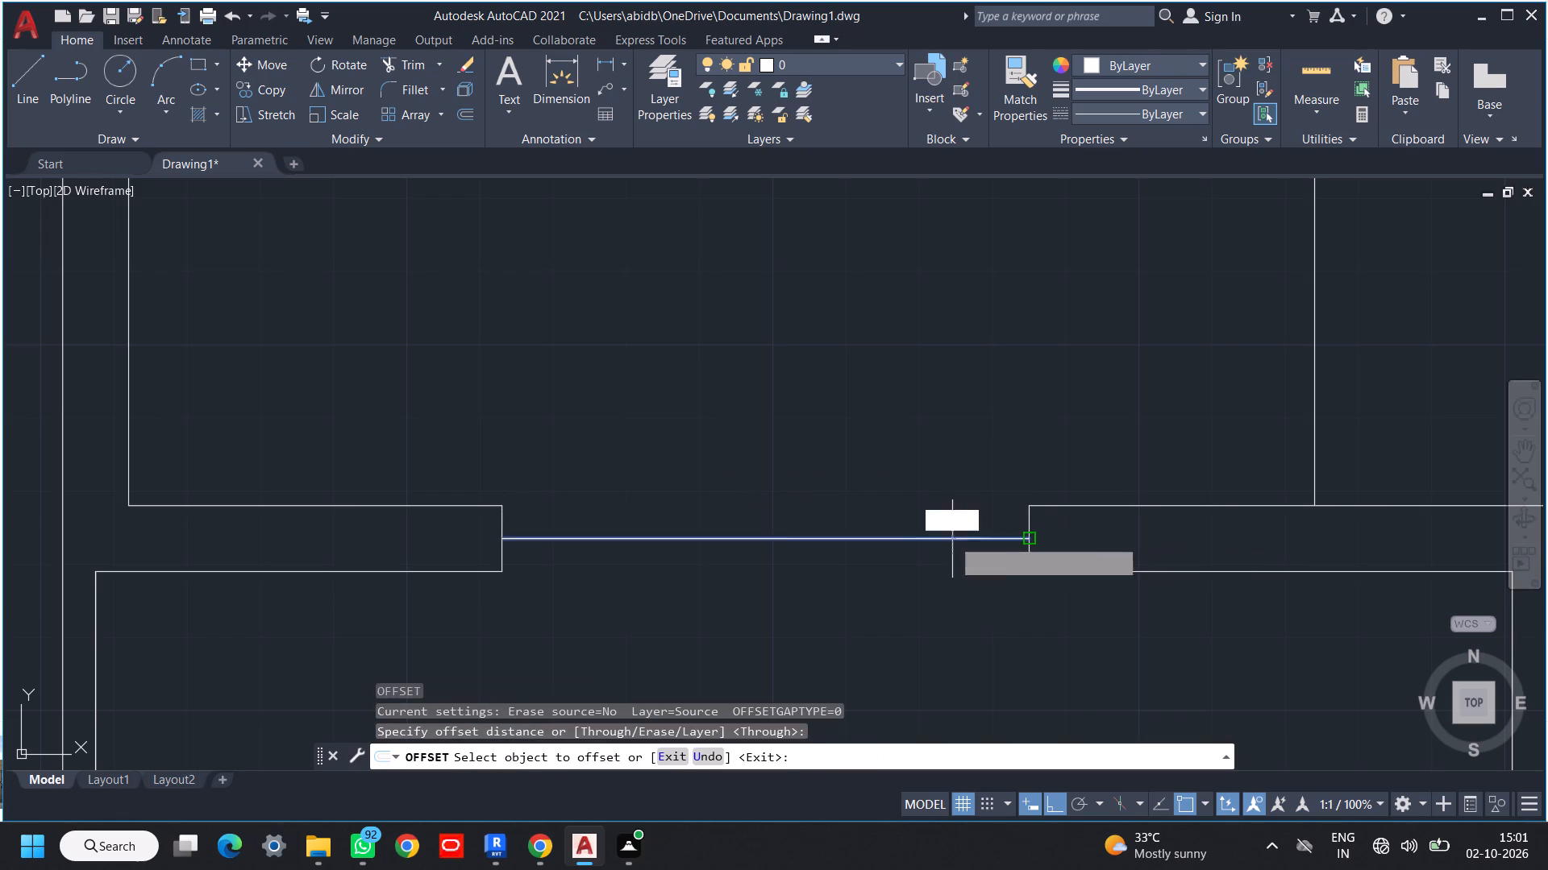
text(2")
key(Return)
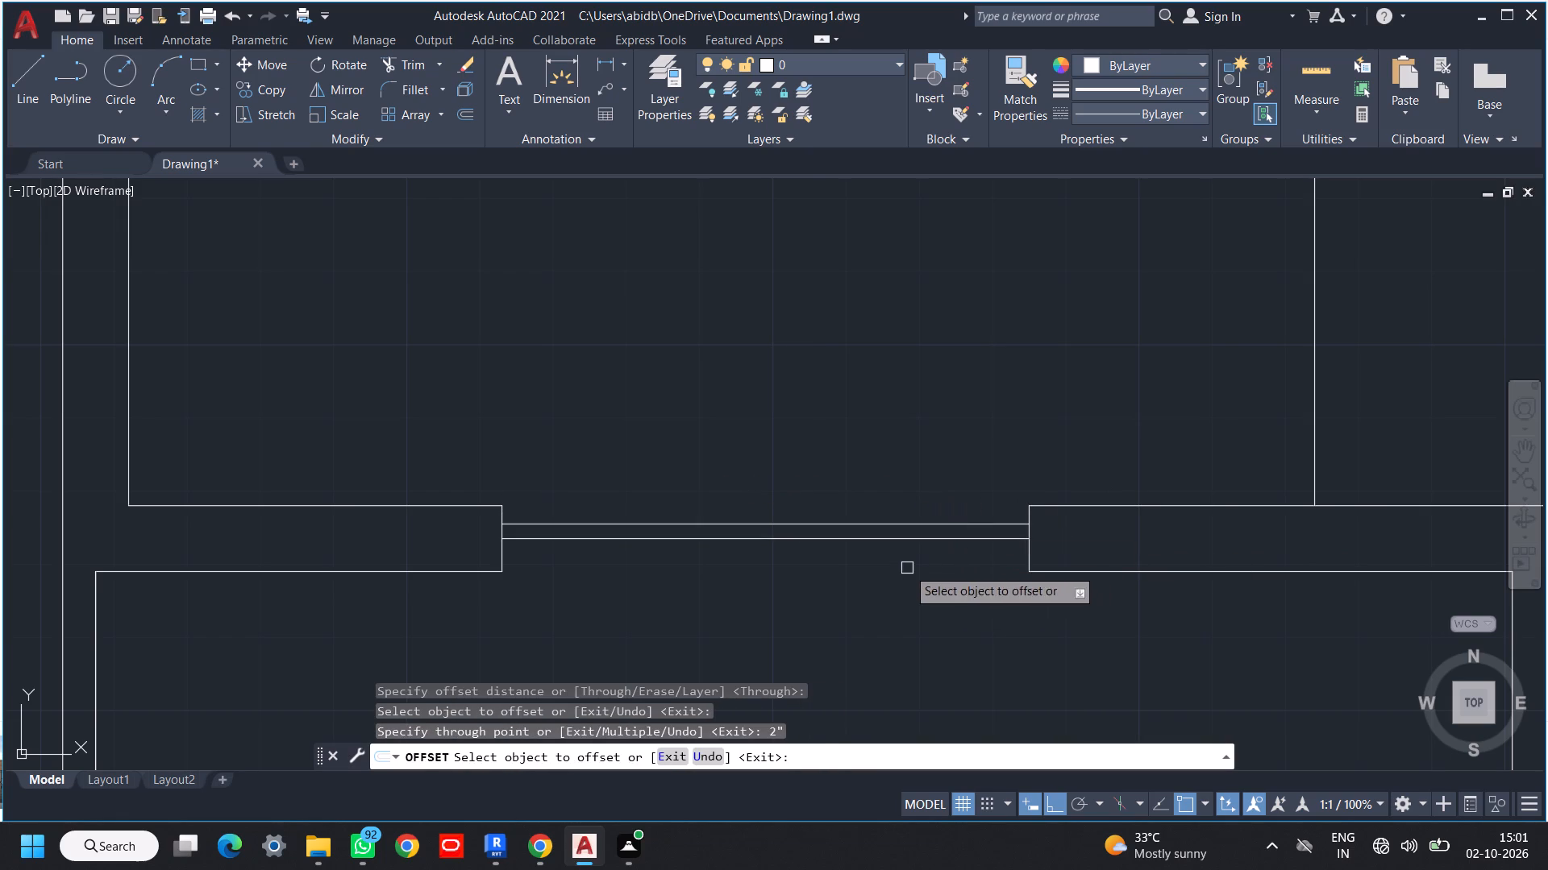
click(880, 539)
text(2")
key(Return)
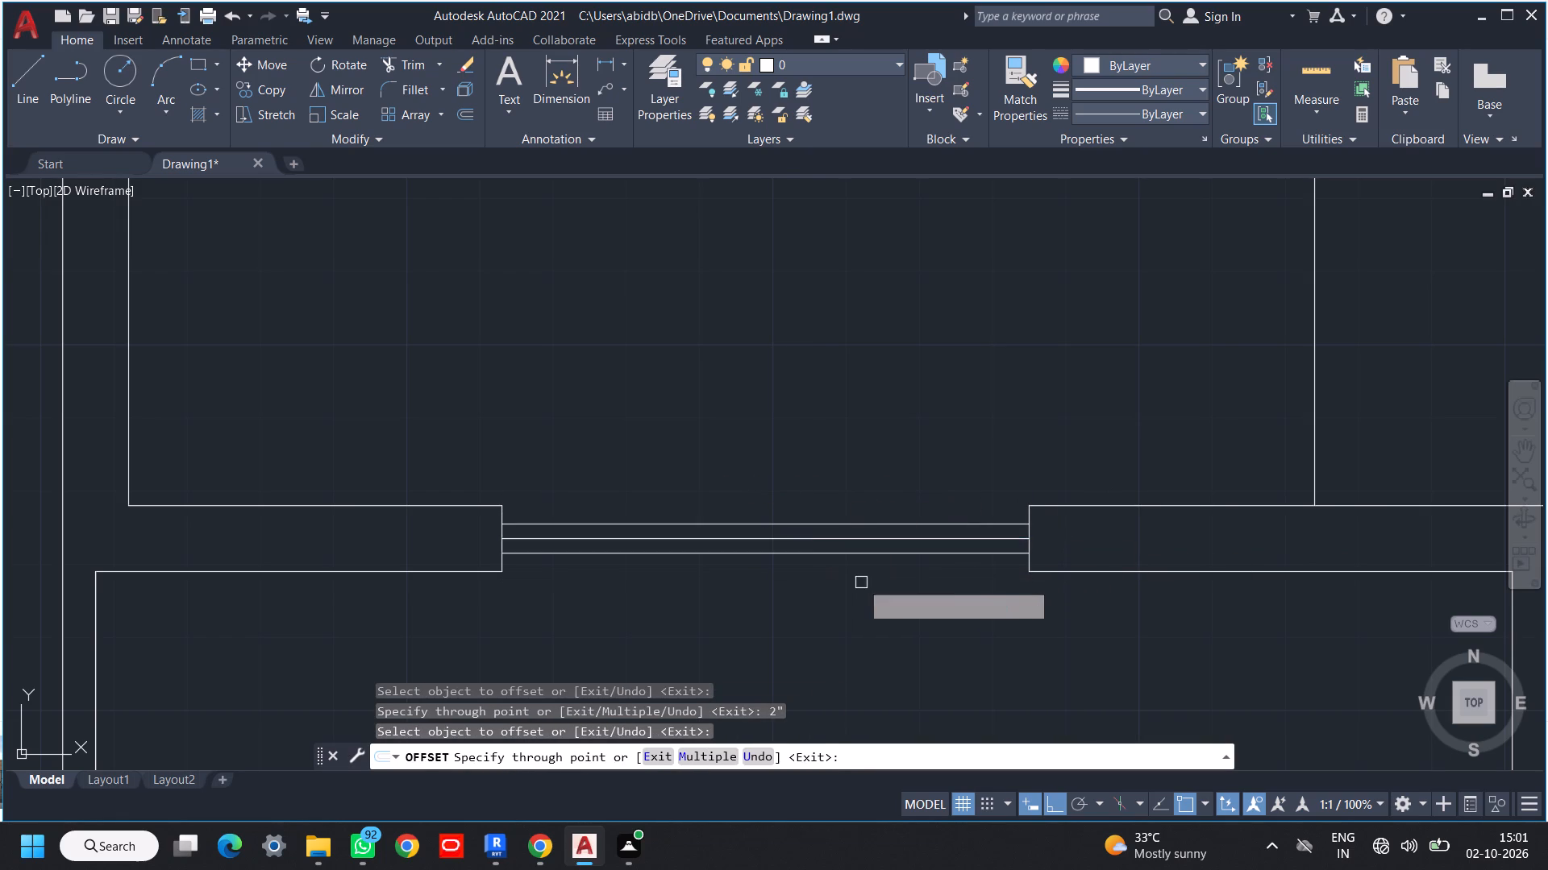
Offset the lowest and highest lines in the opening 1" inward toward the centre line.
scroll(839, 560, up, 3)
click(839, 538)
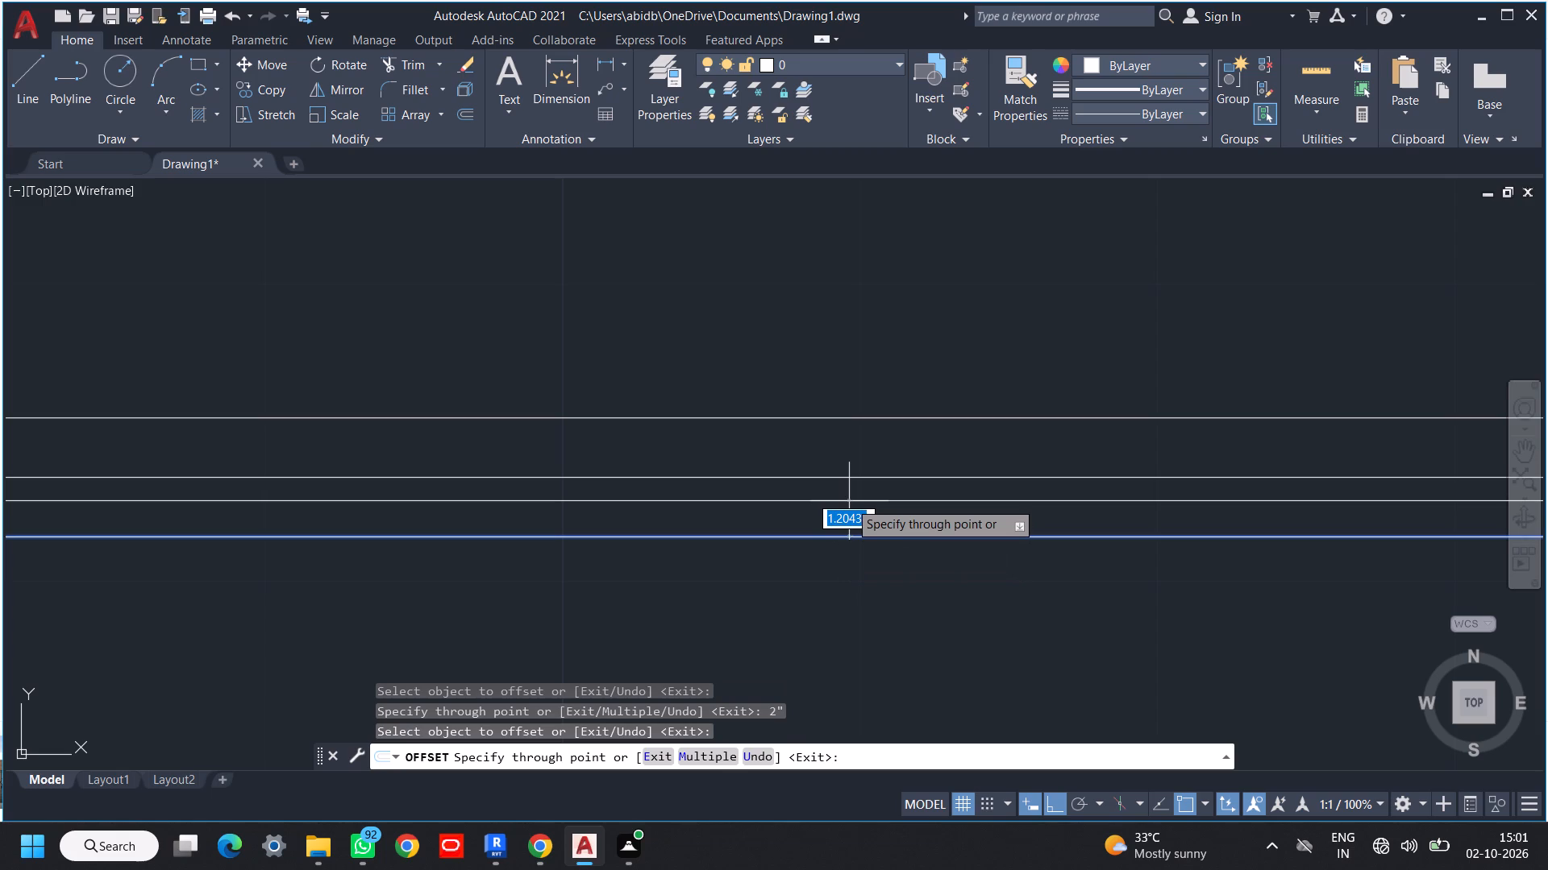
text(1")
key(Return)
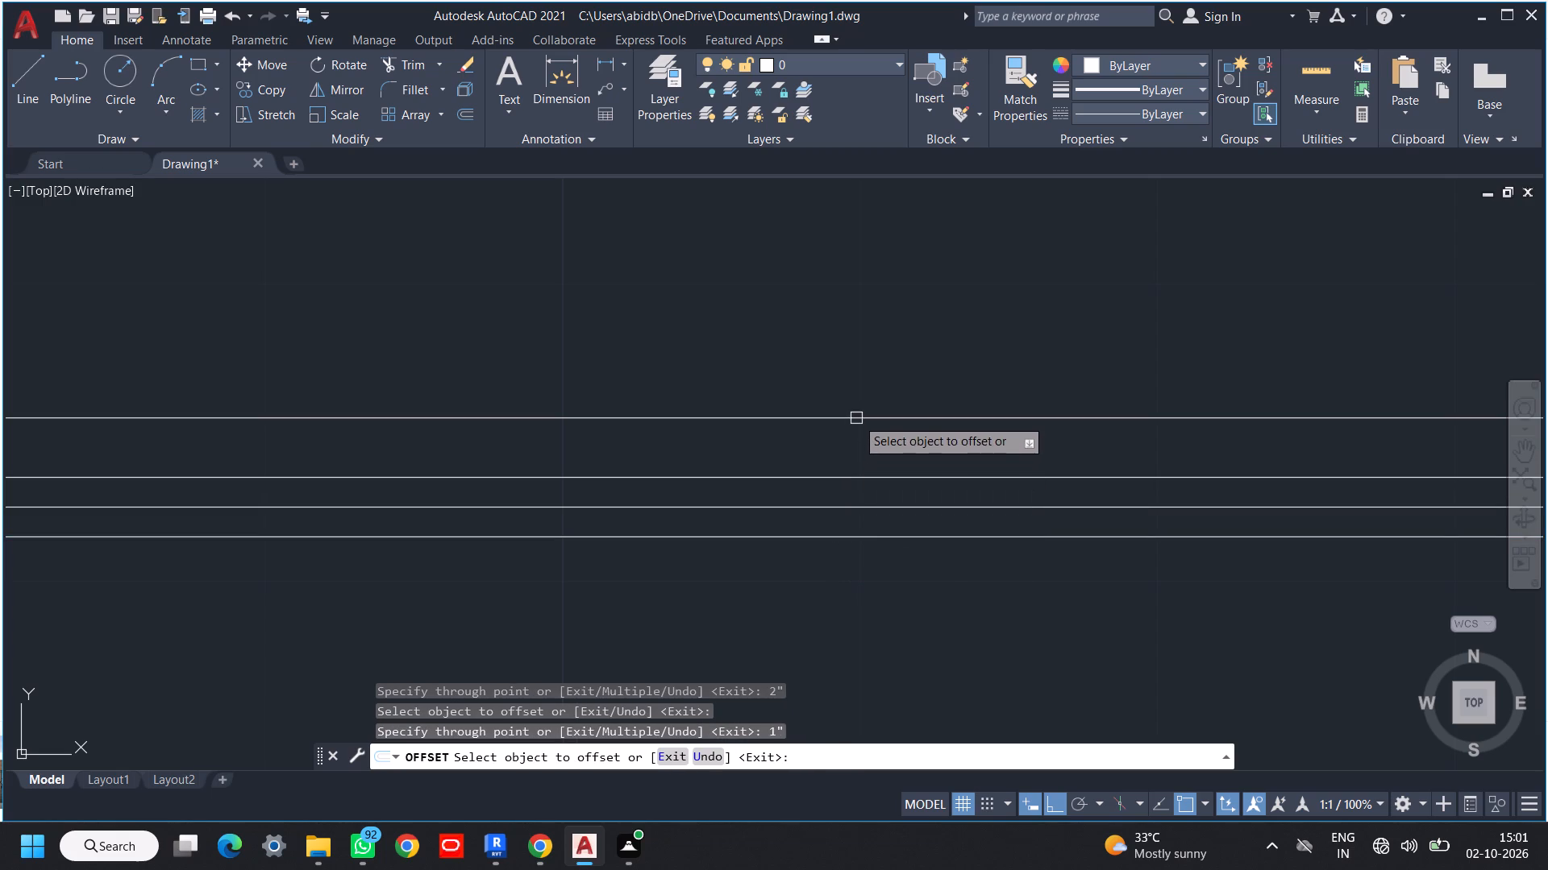
click(856, 418)
text(1")
key(Return)
key(space)
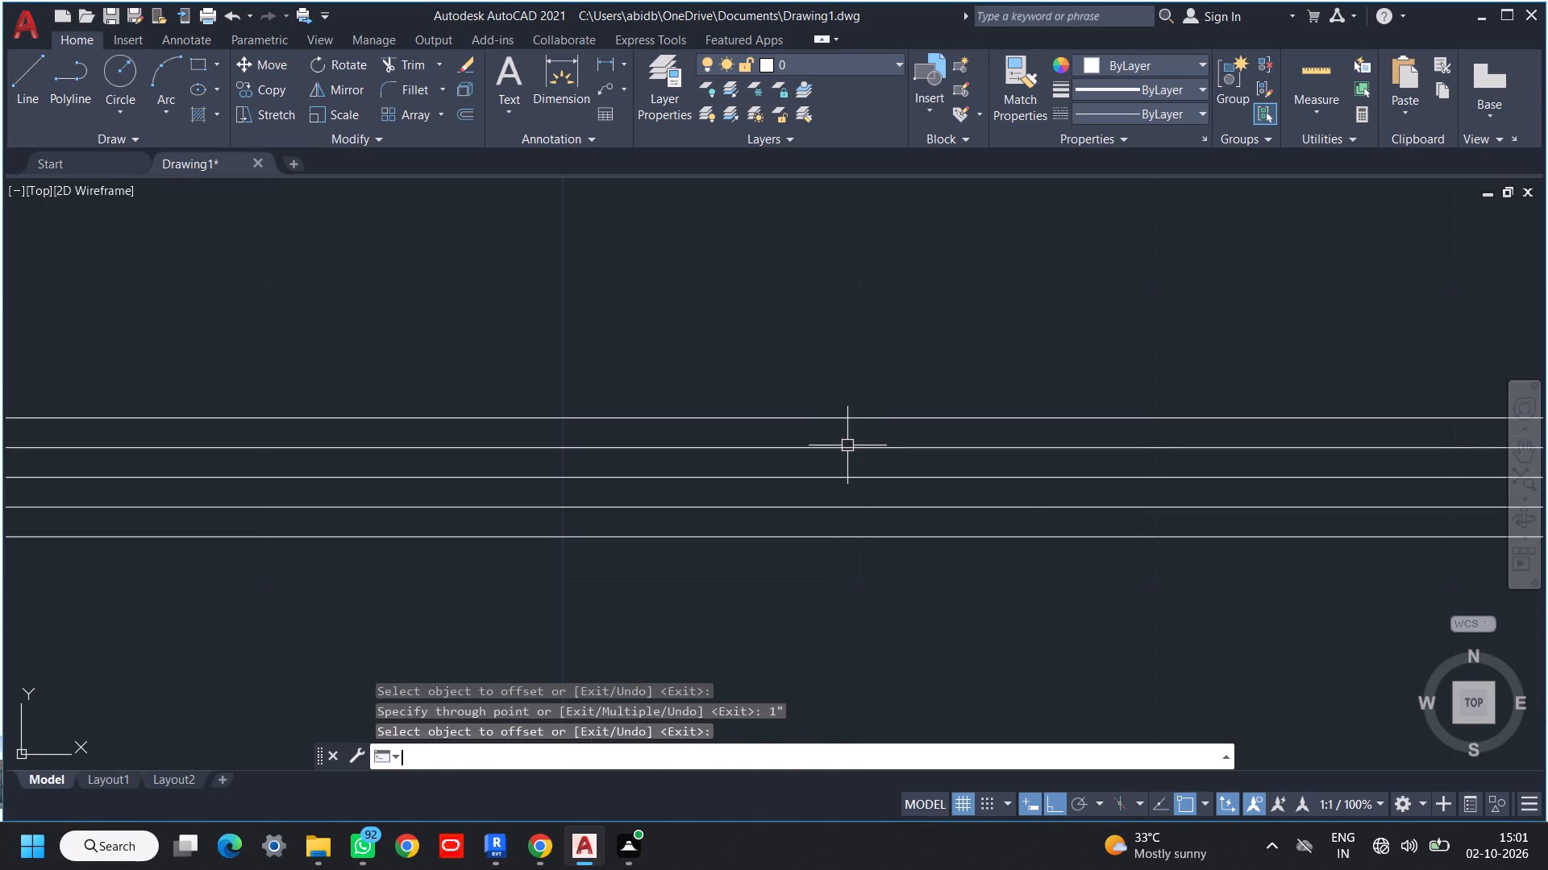
Draw a vertical dividing line from the top line's midpoint down past the lowest line in the opening.
key(l)
key(space)
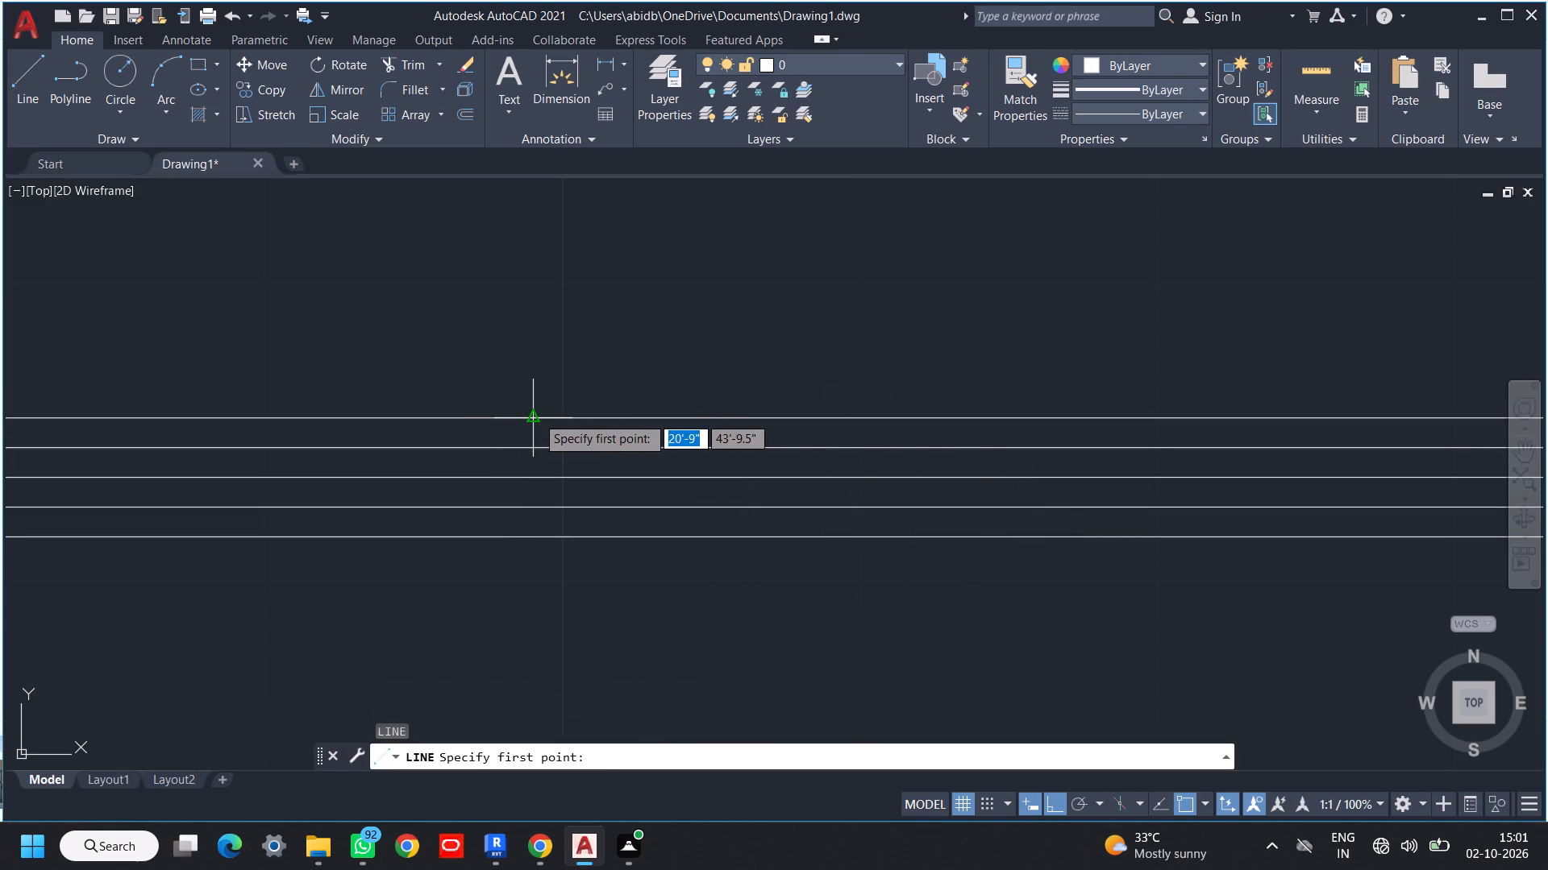
click(538, 416)
click(526, 609)
key(Escape)
Trim the two lower lines on the right of the divider and the divider's overhang below the lowest line.
text(tr)
key(space)
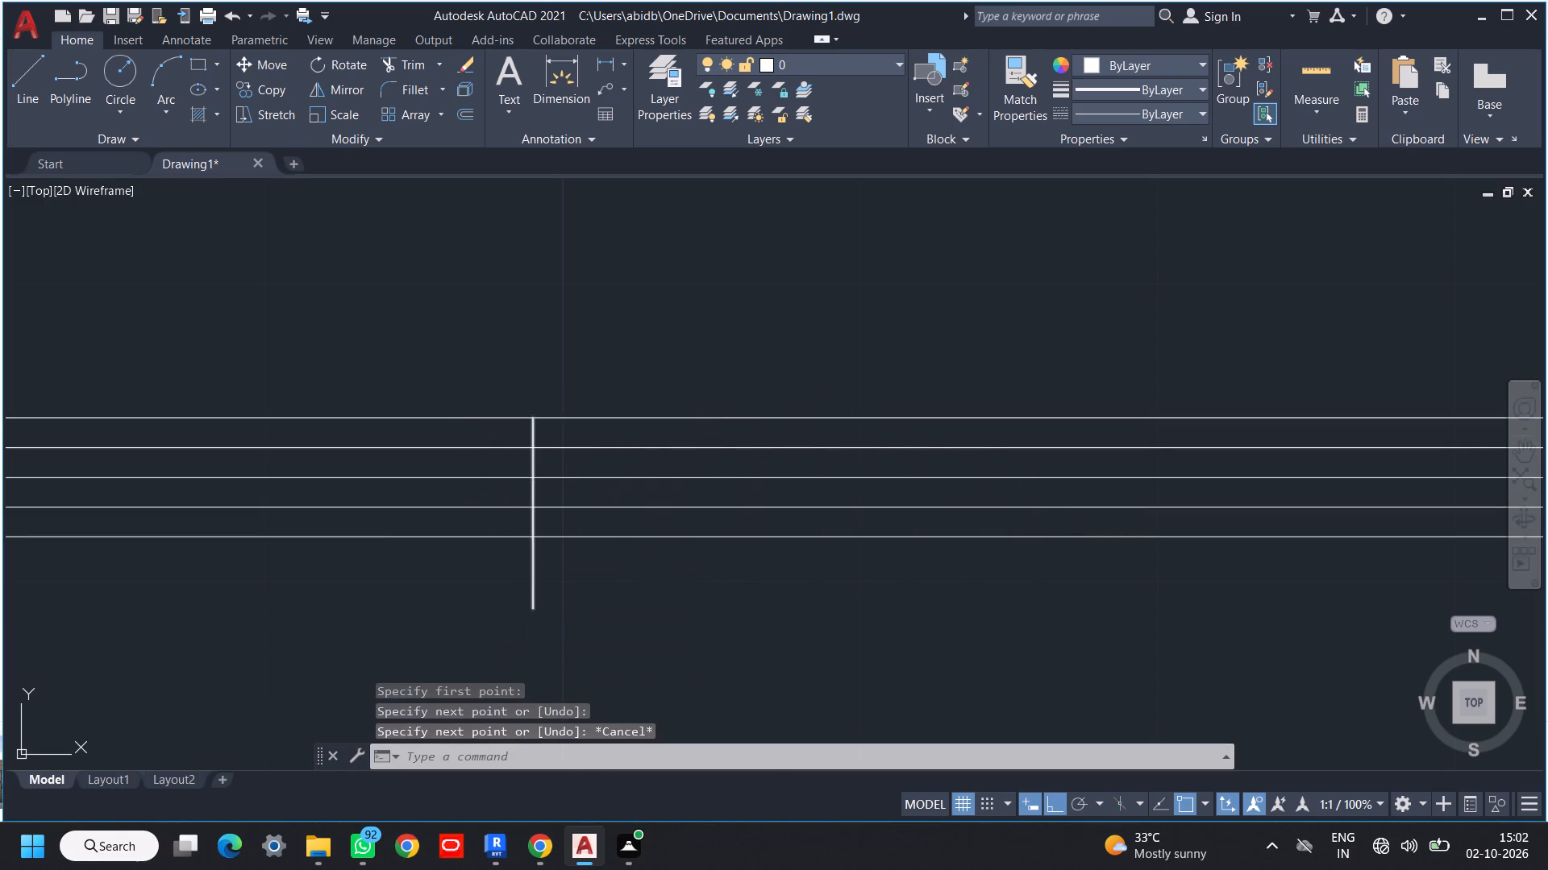
key(space)
click(612, 557)
click(512, 566)
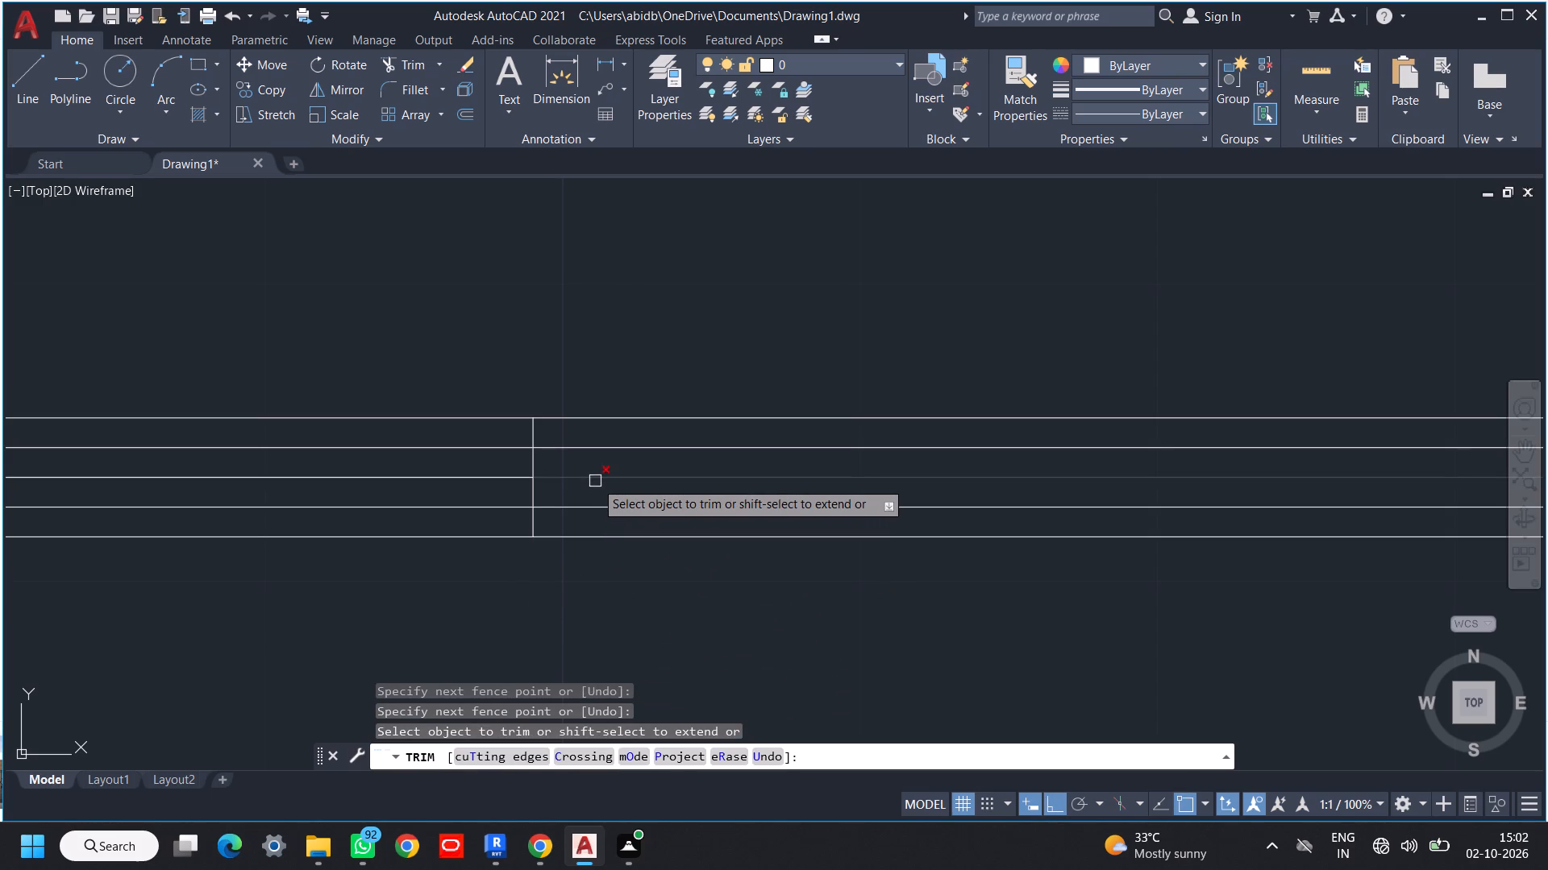
click(587, 498)
click(596, 558)
scroll(601, 565, down, 2)
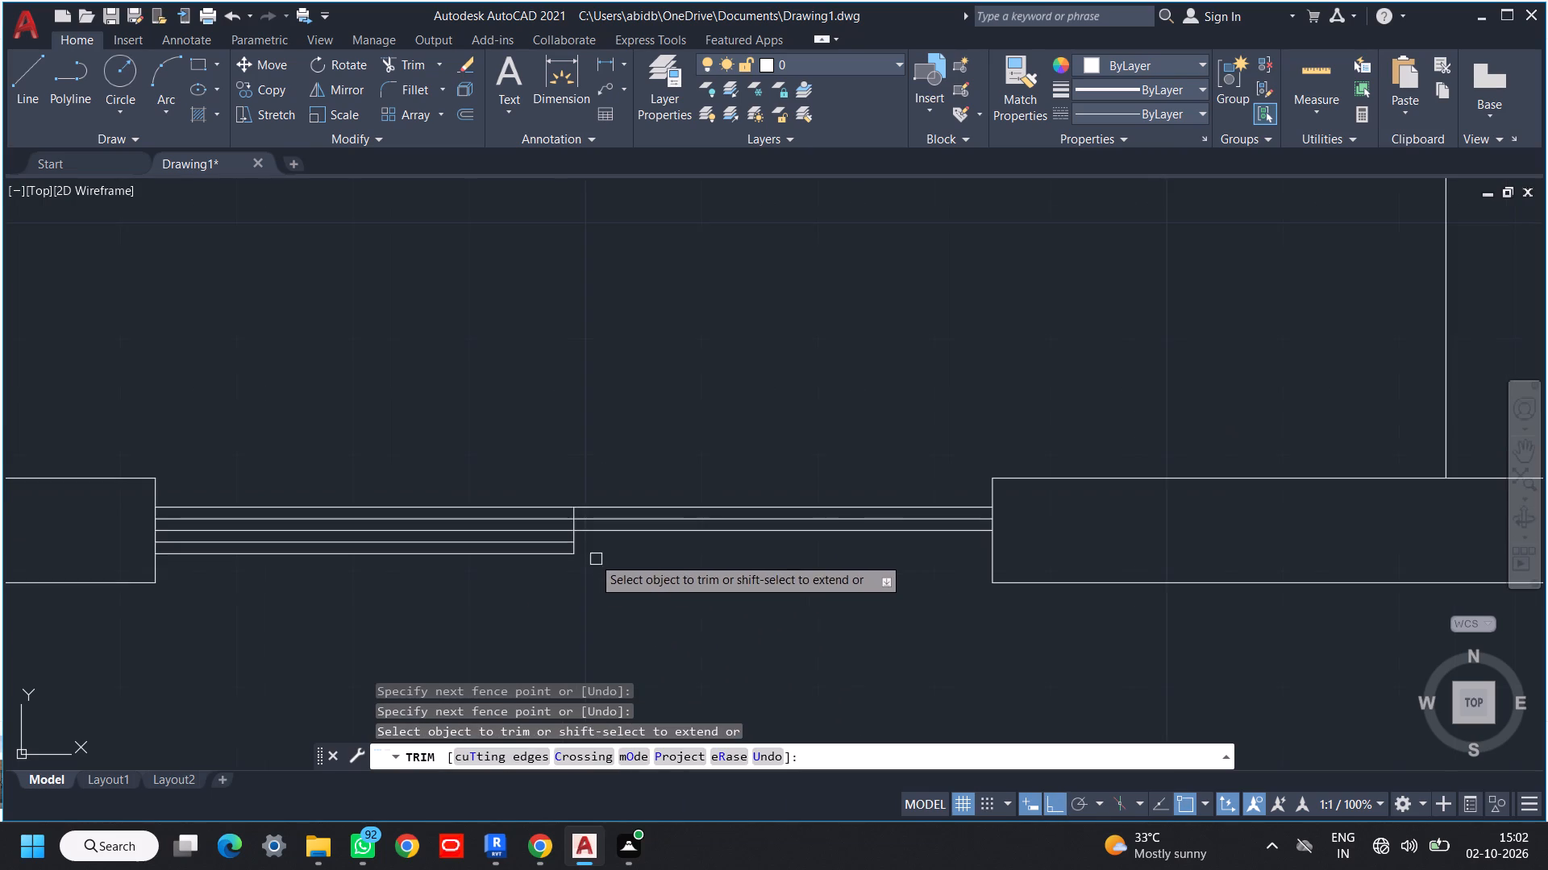
Trim the two upper lines on the left of the divider, leaving two staggered sliding panels.
scroll(544, 516, up, 1)
click(556, 470)
click(543, 520)
click(549, 516)
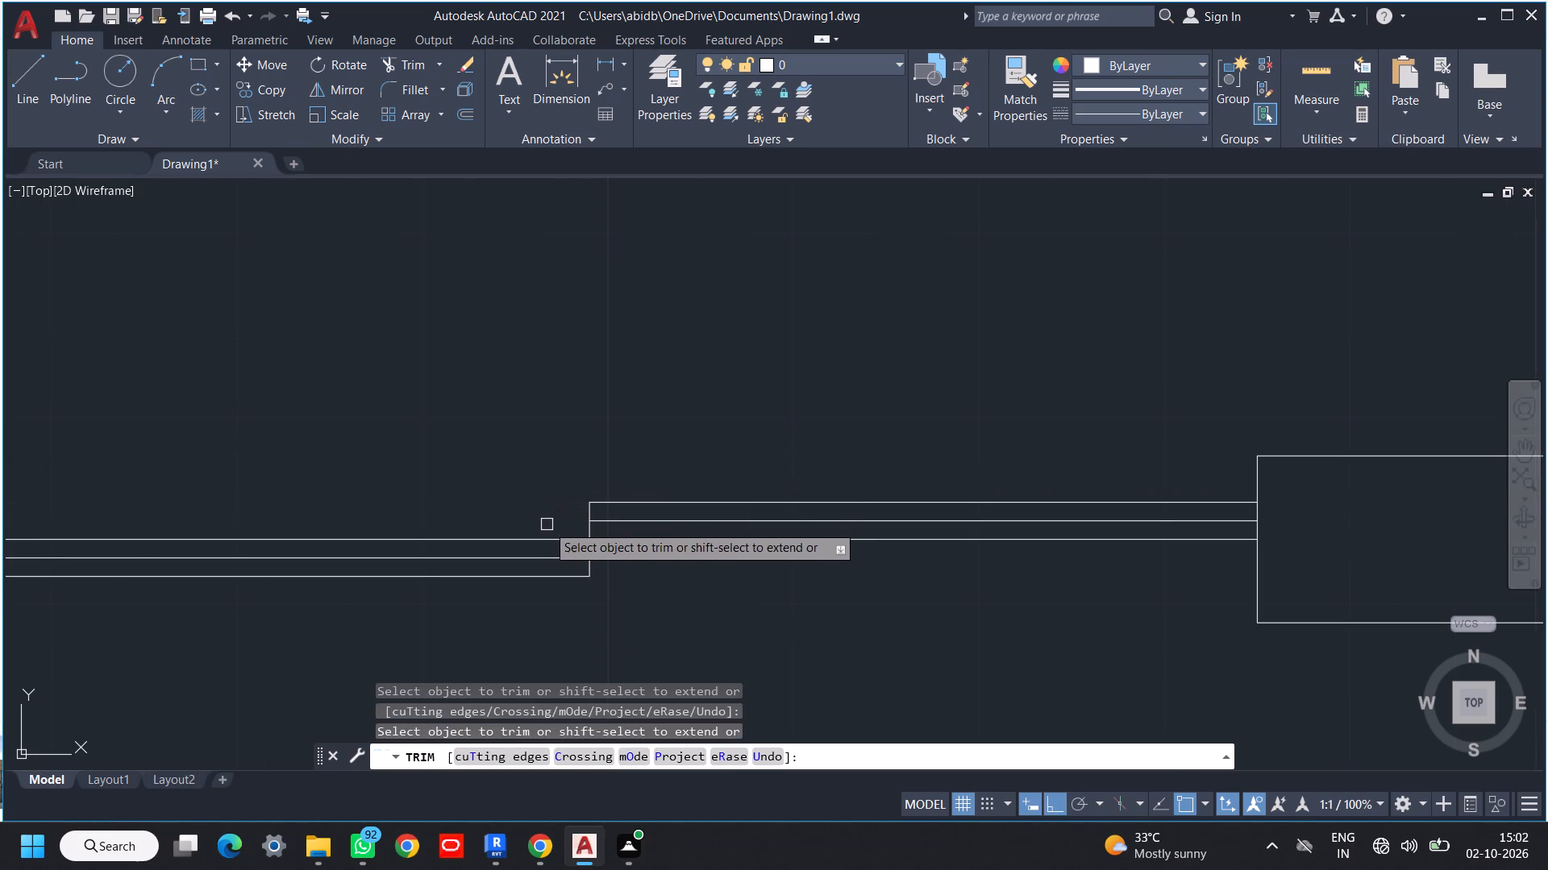
scroll(638, 558, down, 2)
middle_drag(651, 582, 847, 549)
scroll(861, 554, down, 1)
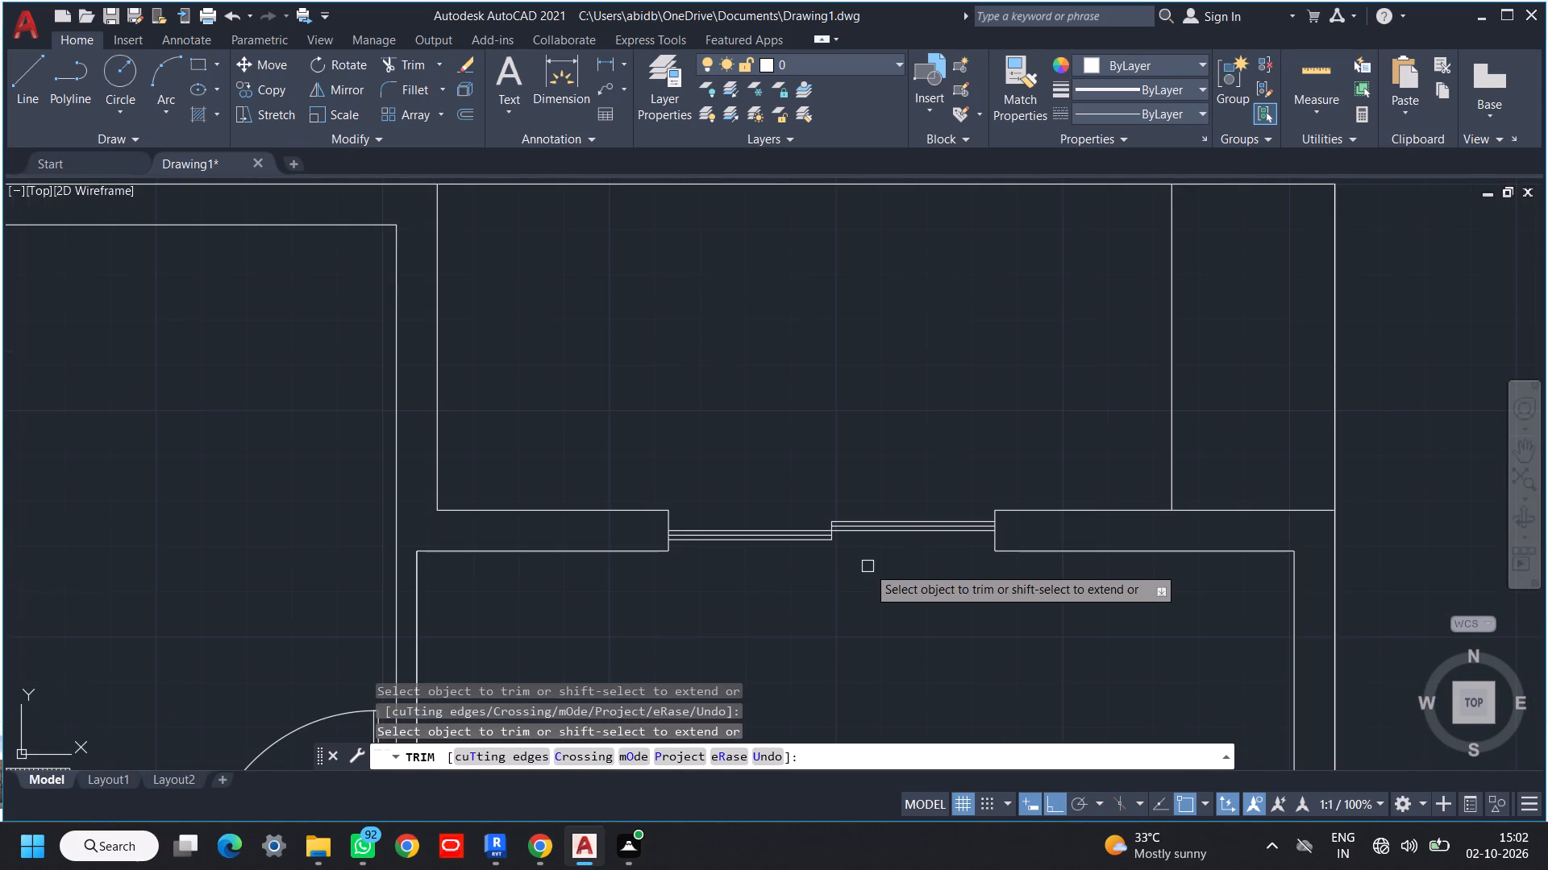
scroll(872, 574, down, 1)
middle_drag(872, 574, 760, 561)
middle_drag(762, 558, 730, 574)
key(Escape)
Draw a 6' by 4" rectangle around the sliding panels, from their upper-right corner to their lower-left corner at the jambs.
scroll(738, 576, up, 2)
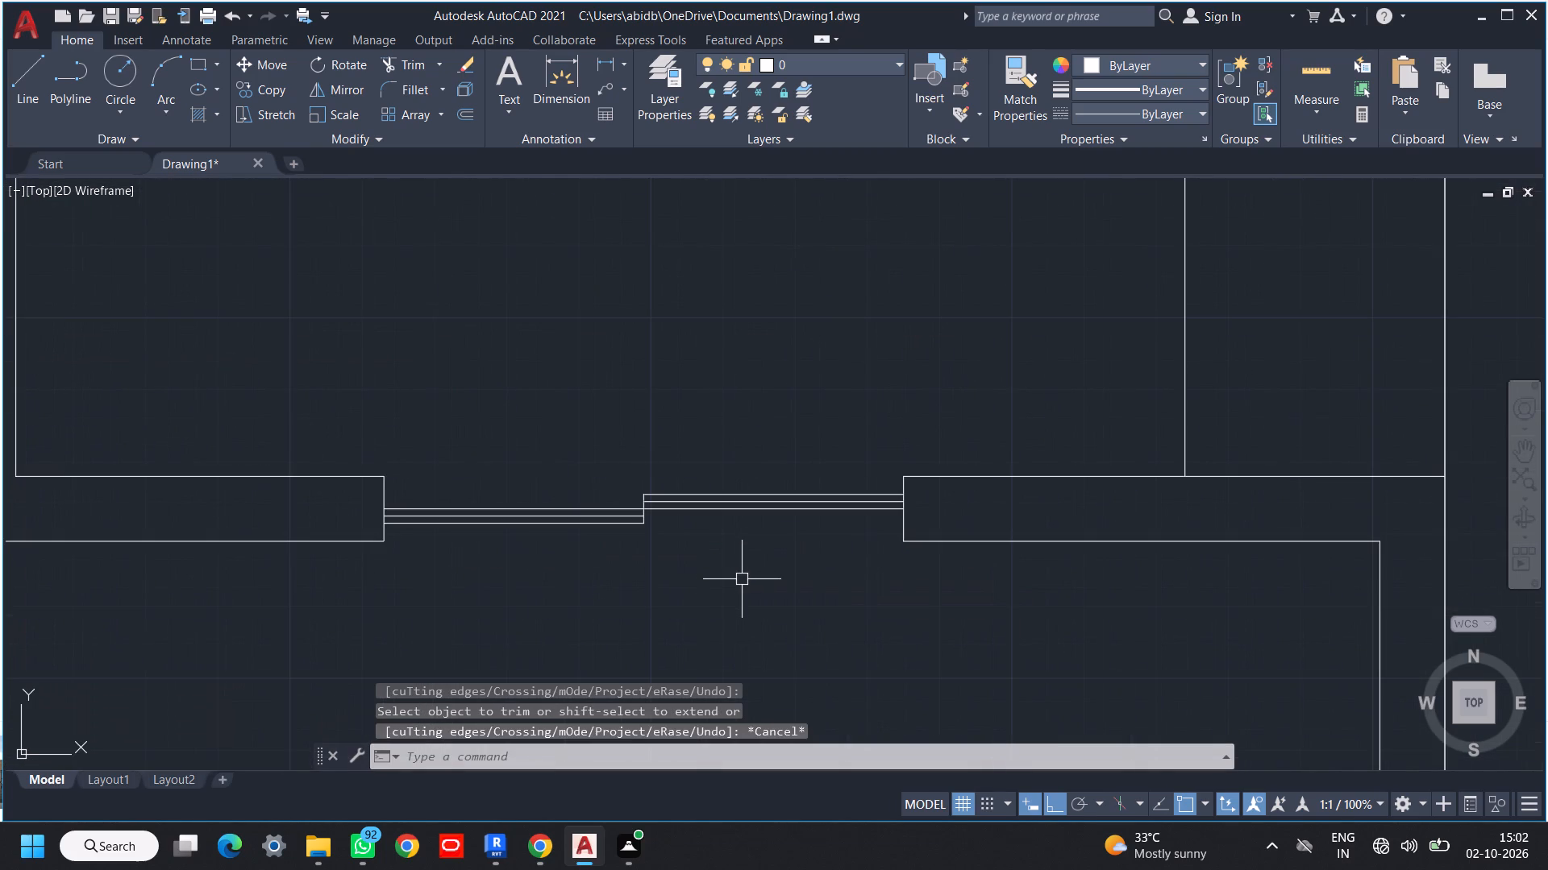
text(rec)
key(space)
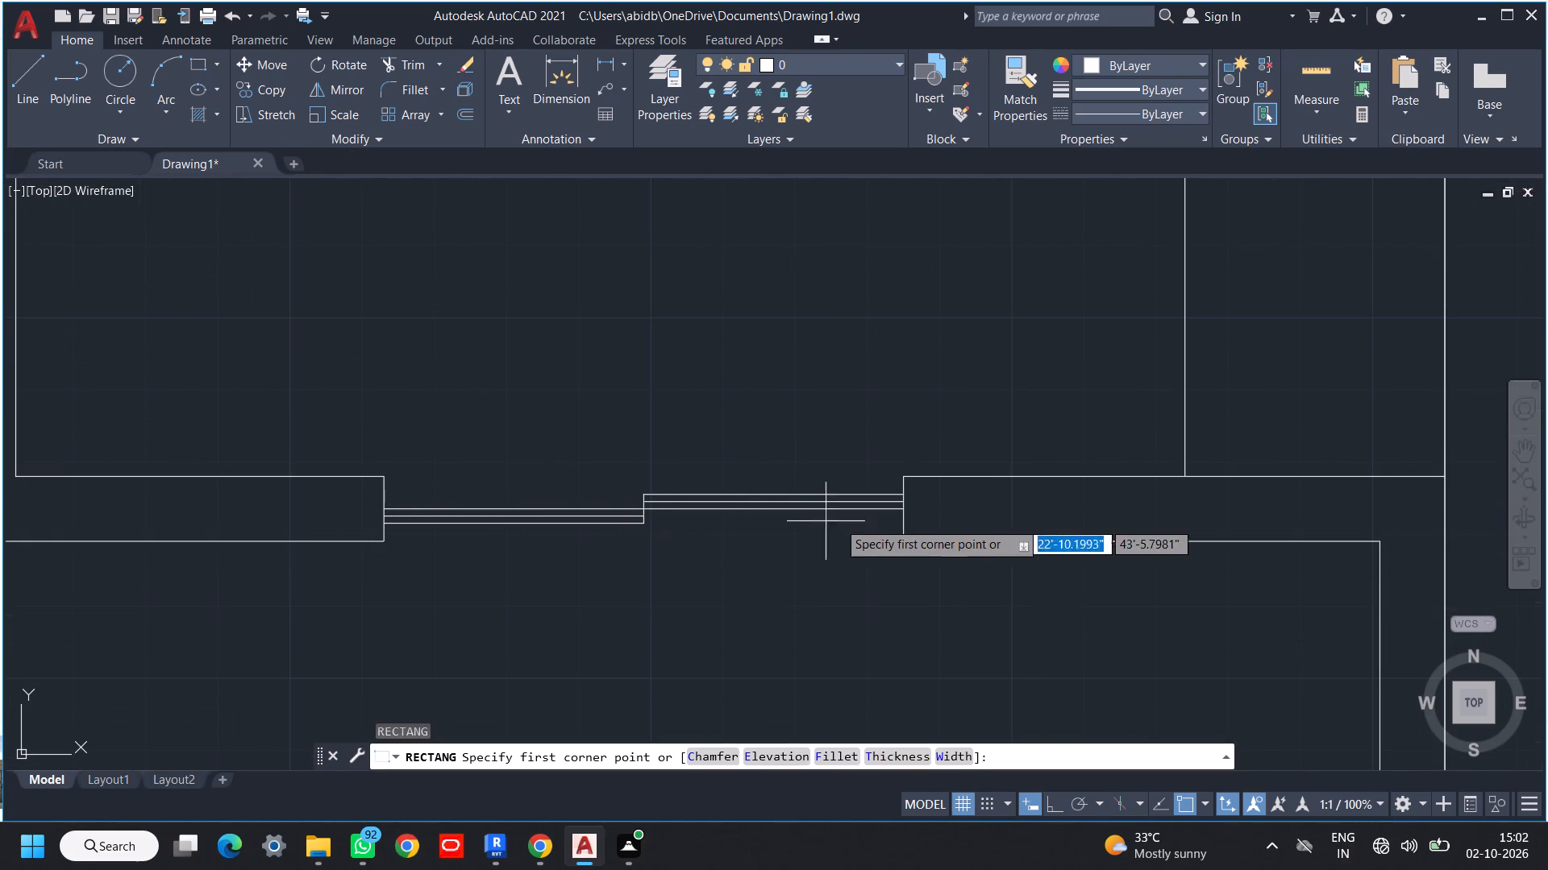
click(897, 491)
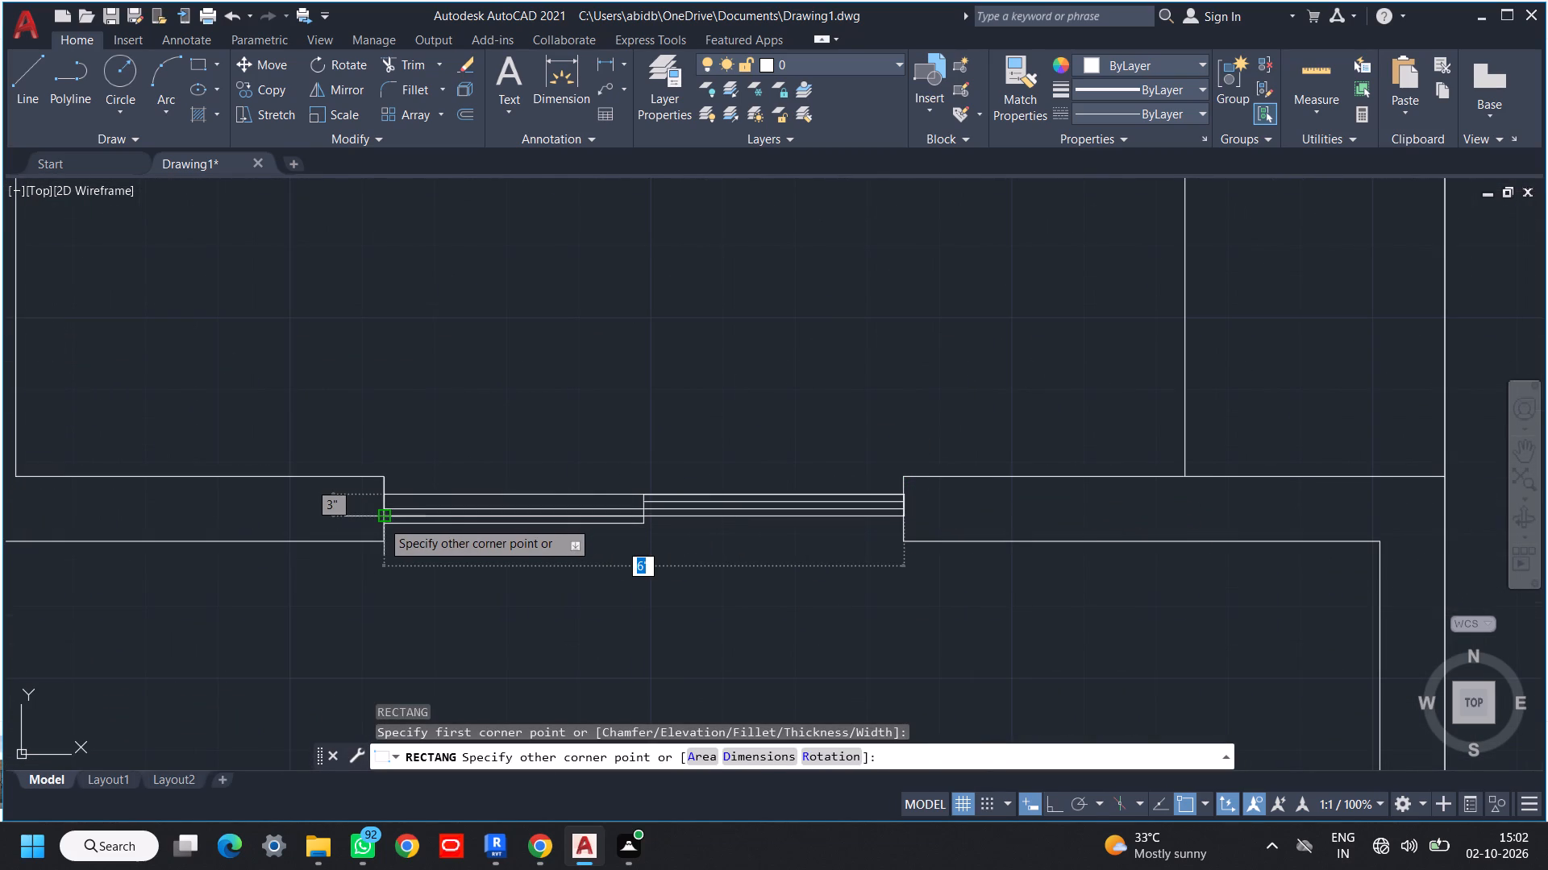
scroll(381, 520, up, 4)
click(381, 529)
scroll(624, 532, down, 3)
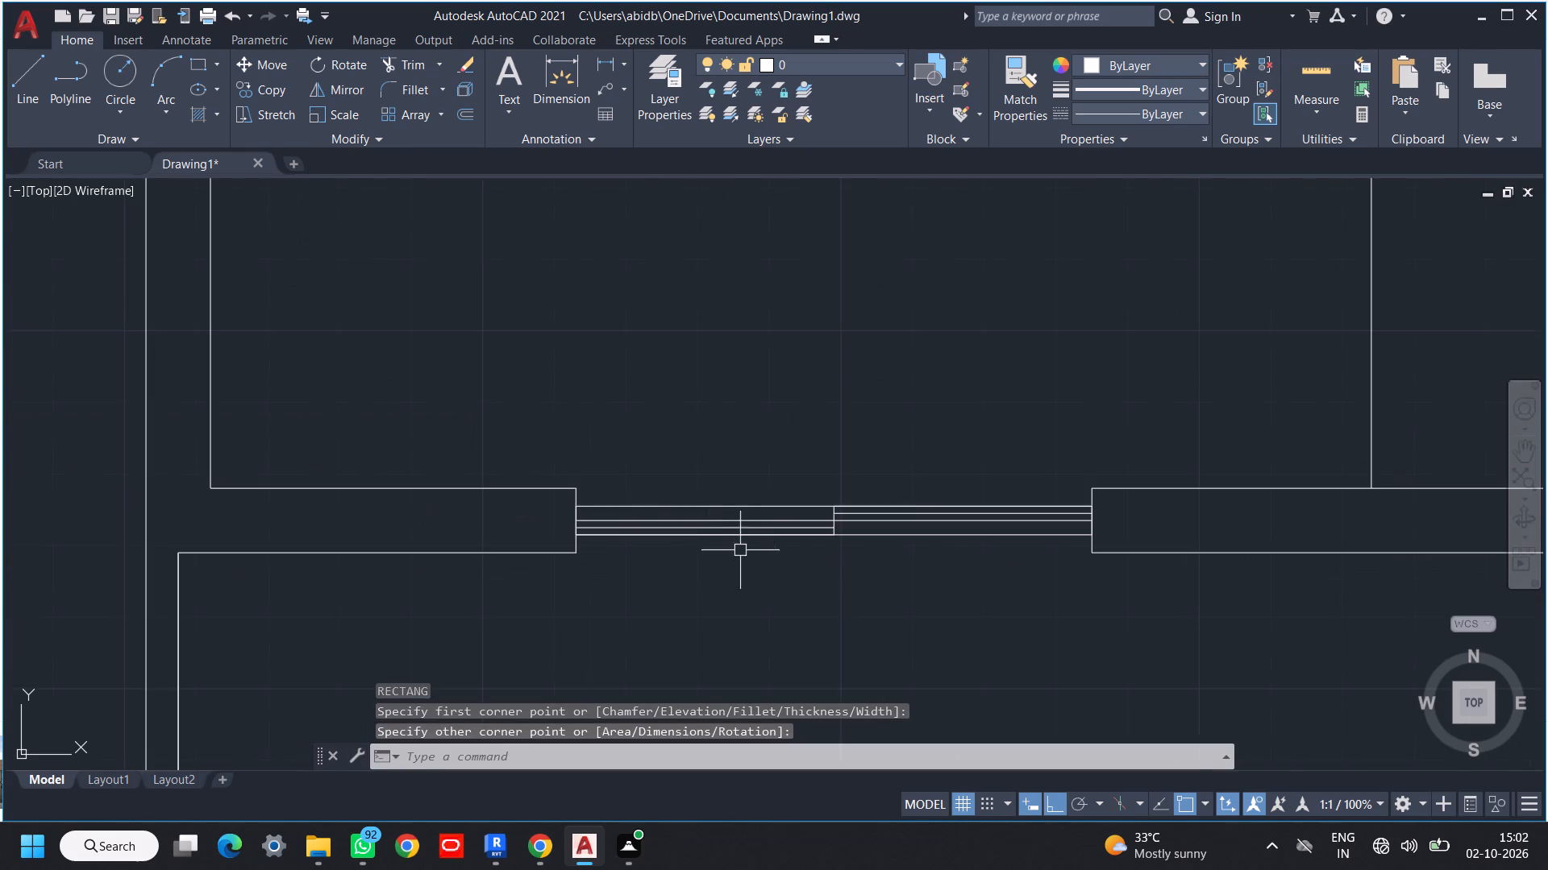
Offset the lower-left room's inner left wall line through the midpoint of its bottom wall line.
middle_drag(842, 570, 711, 561)
scroll(709, 555, down, 3)
middle_drag(817, 578, 778, 573)
scroll(787, 607, down, 1)
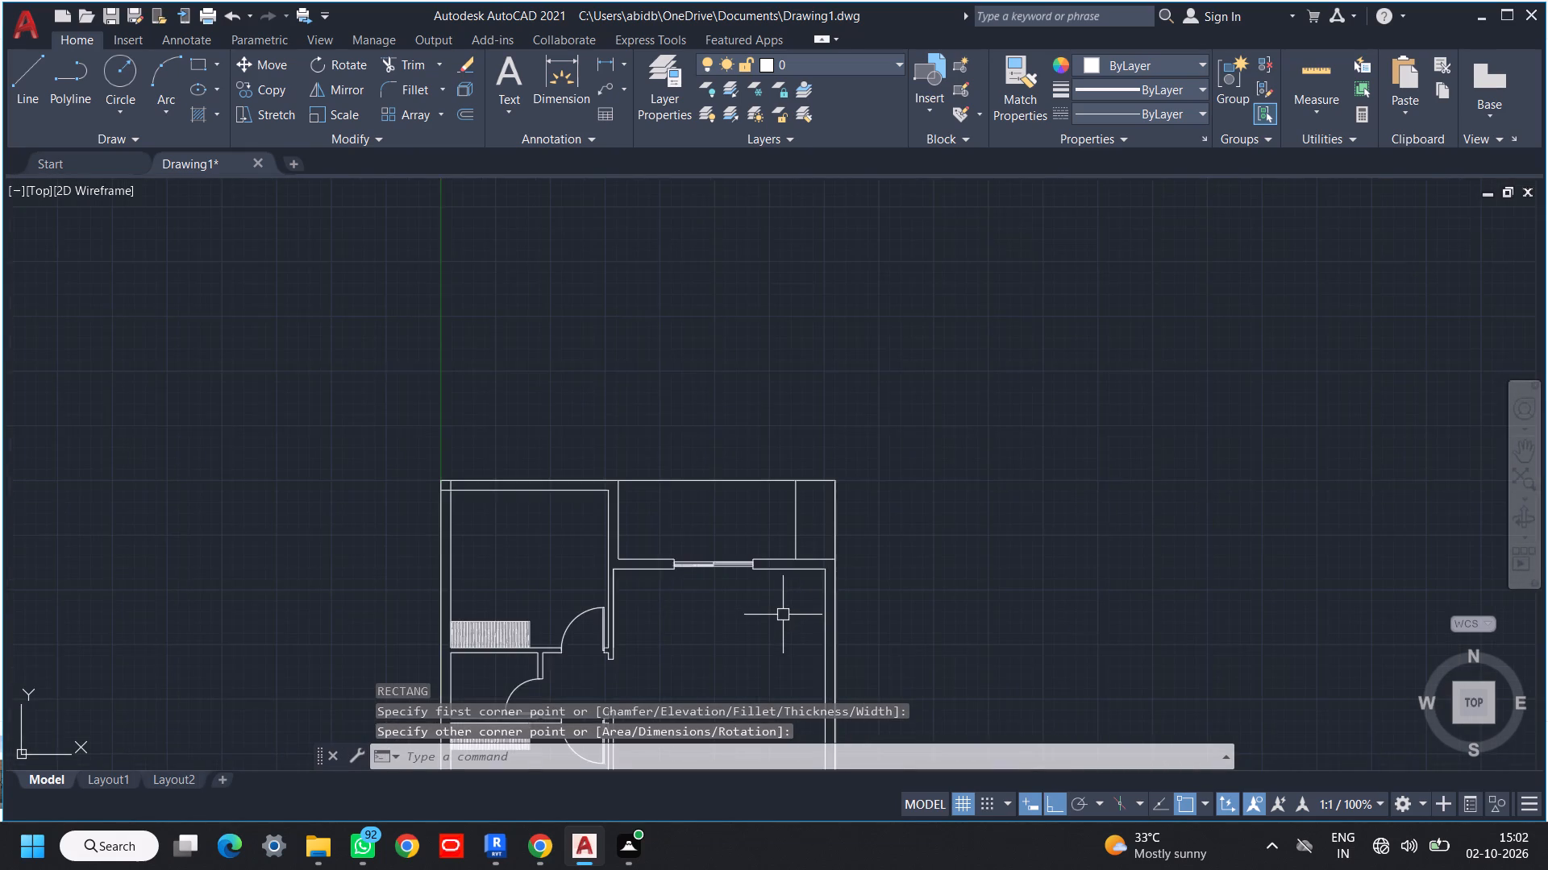
middle_drag(783, 608, 800, 343)
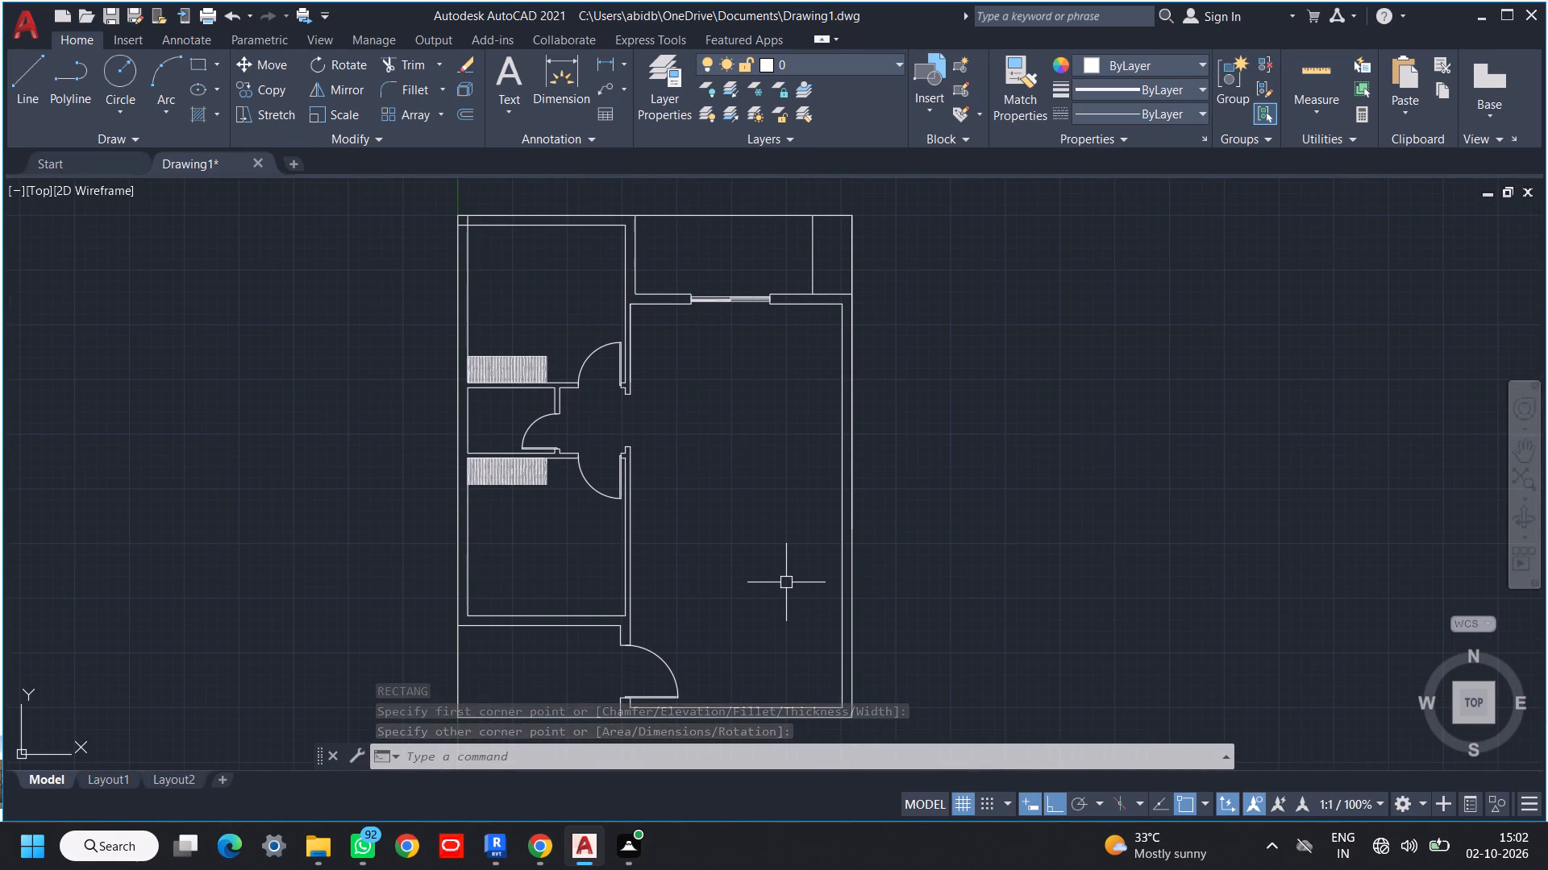
scroll(786, 582, down, 1)
middle_drag(786, 582, 922, 472)
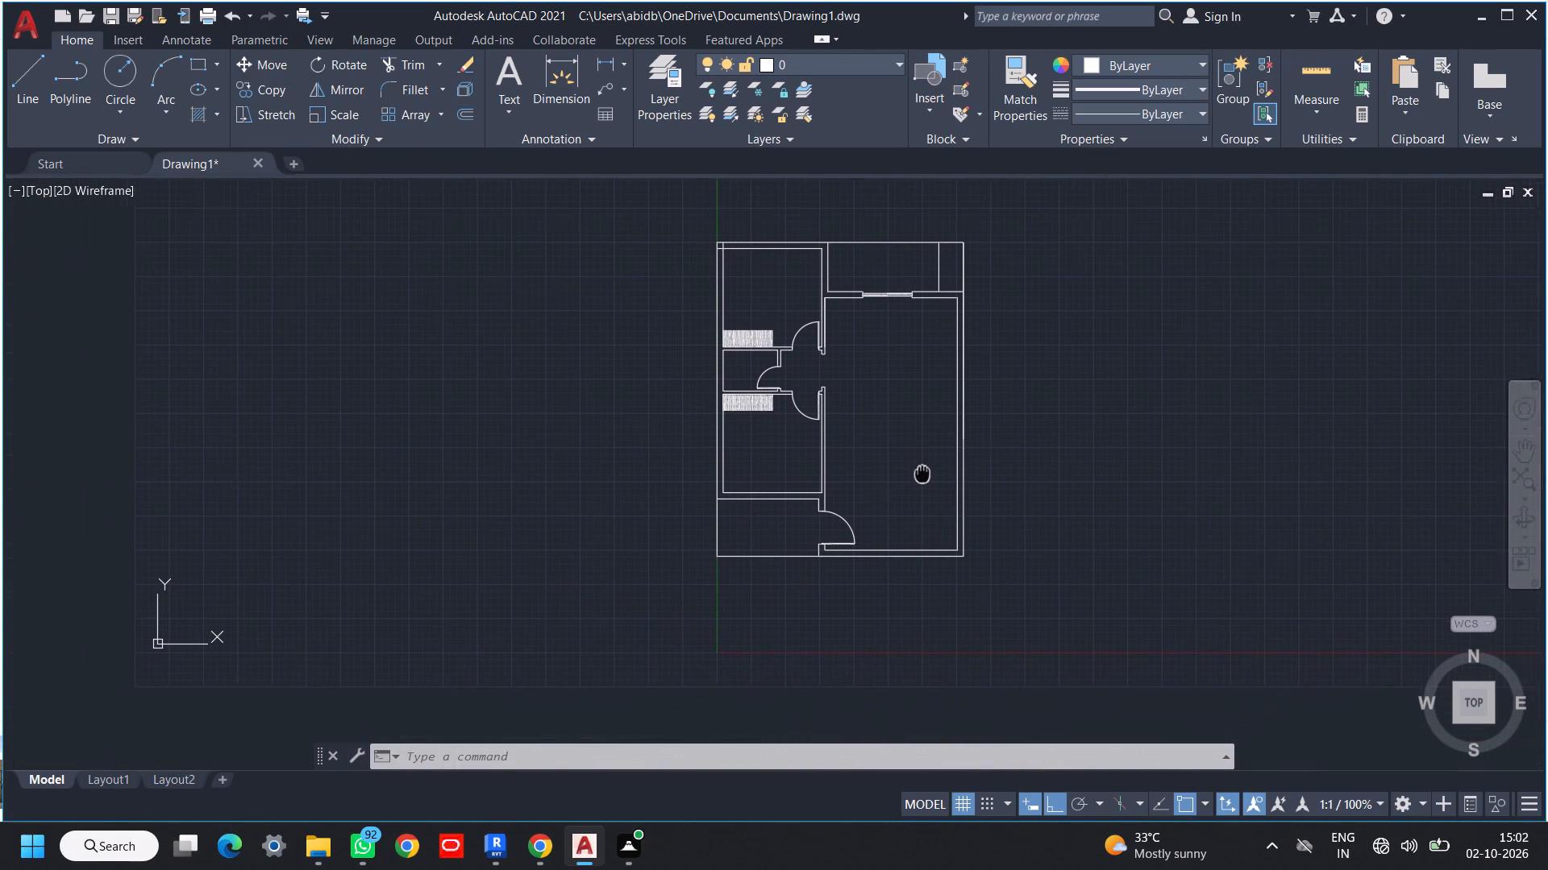
middle_drag(922, 472, 923, 471)
middle_drag(881, 533, 881, 557)
key(o)
key(space)
key(space)
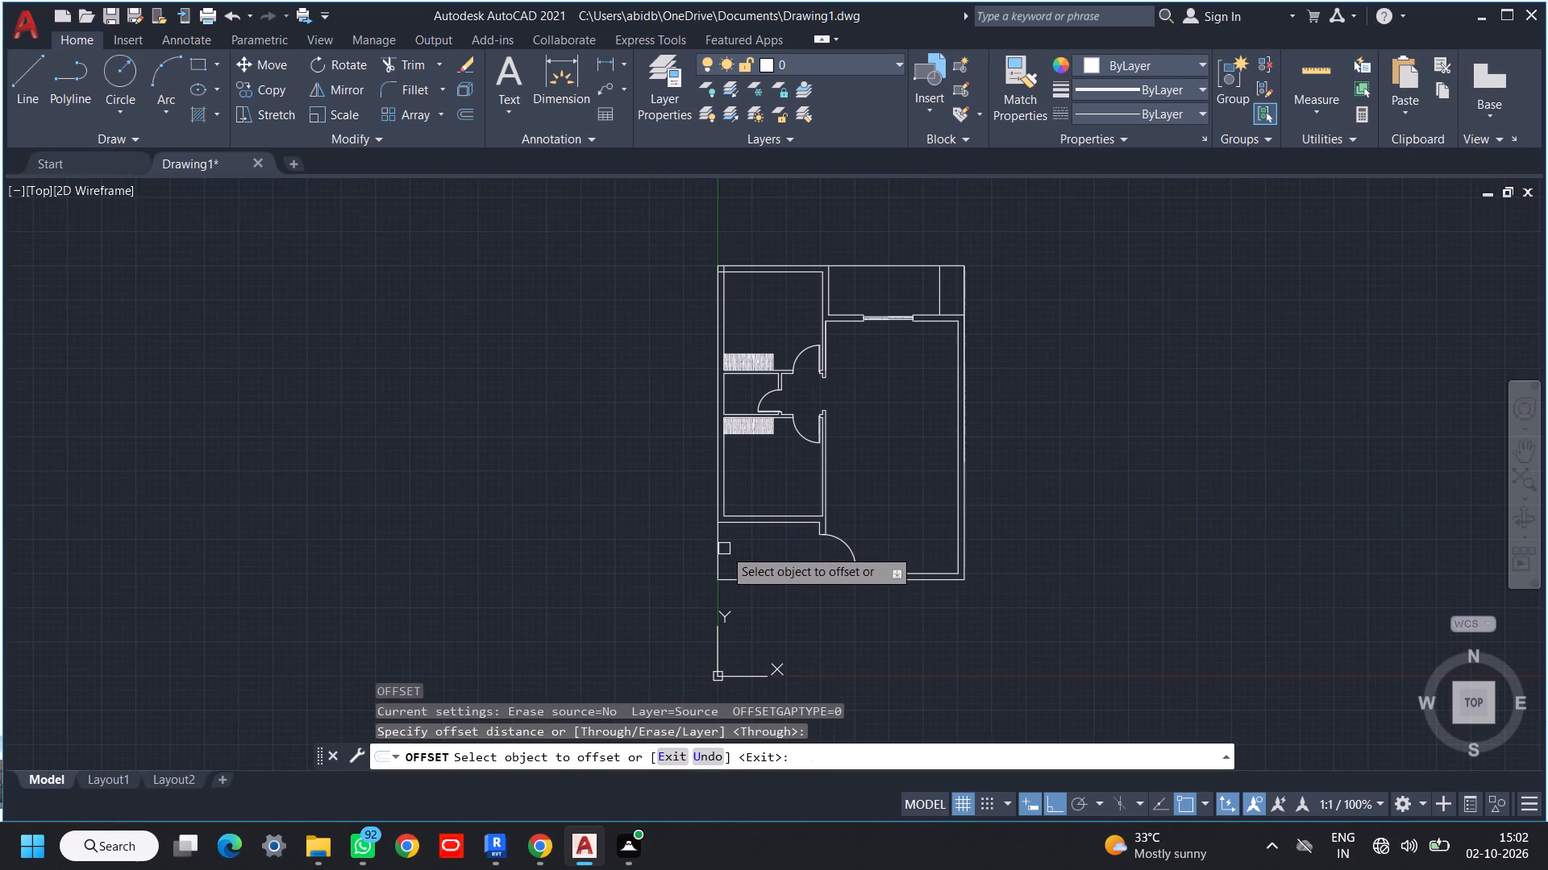
scroll(746, 515, up, 3)
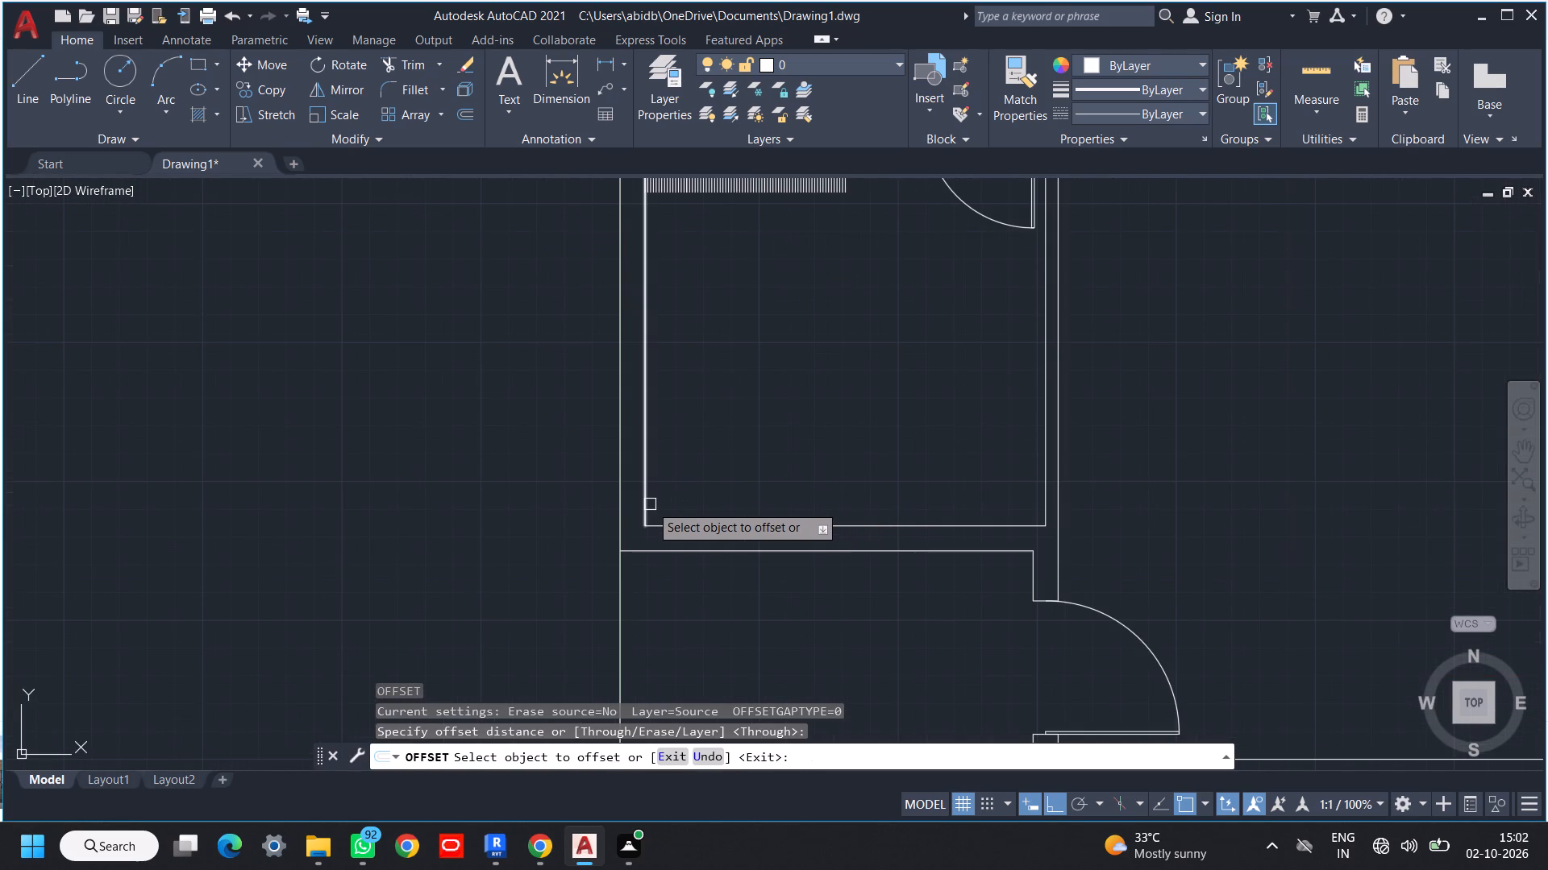
middle_drag(801, 538, 729, 579)
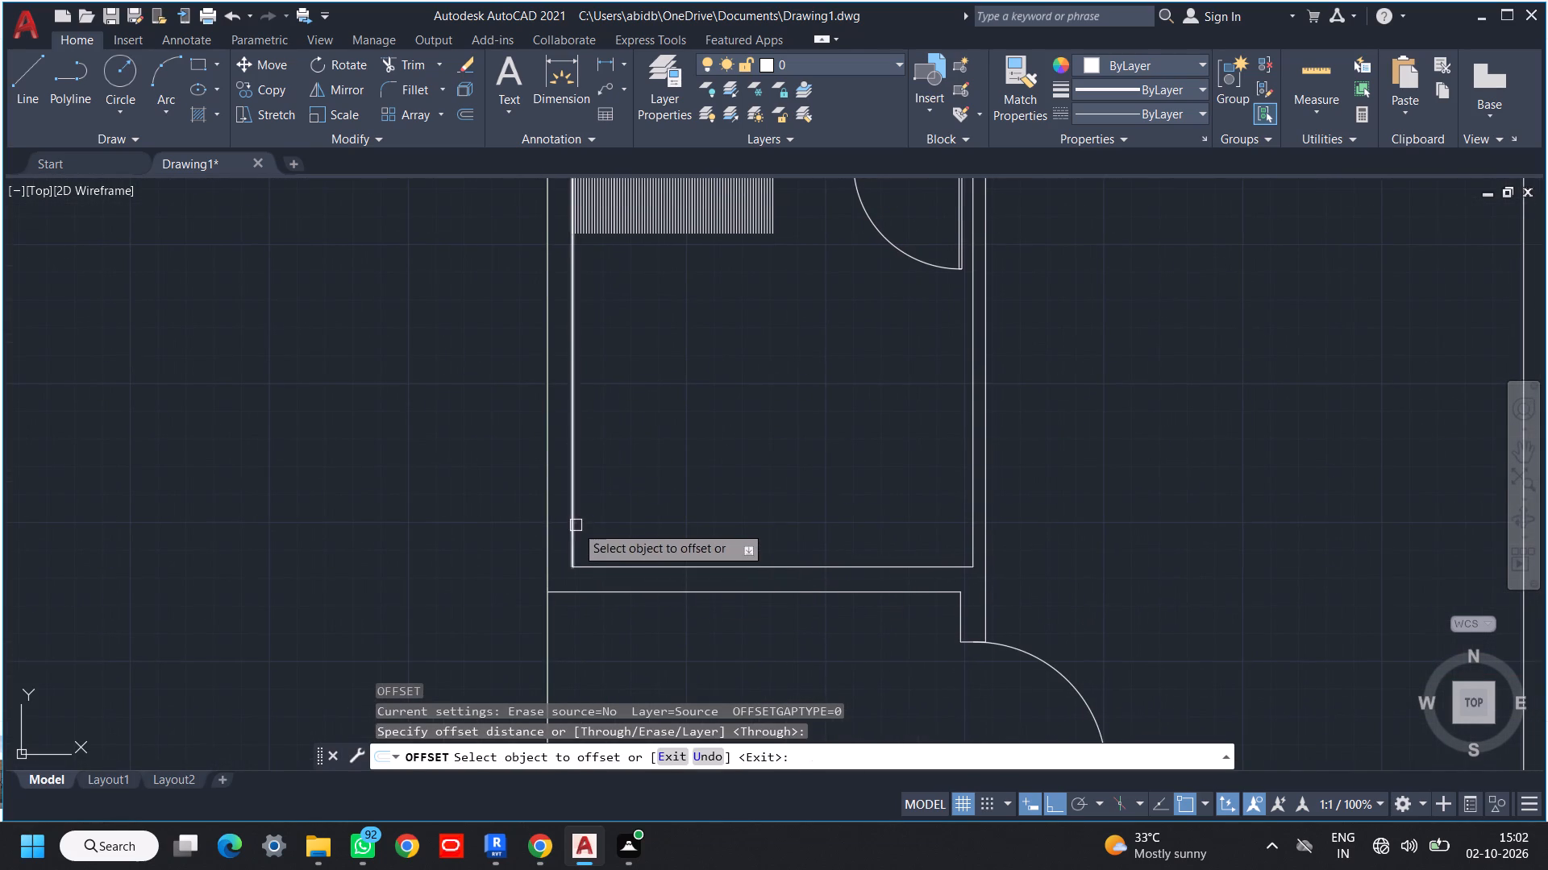
click(574, 524)
click(774, 563)
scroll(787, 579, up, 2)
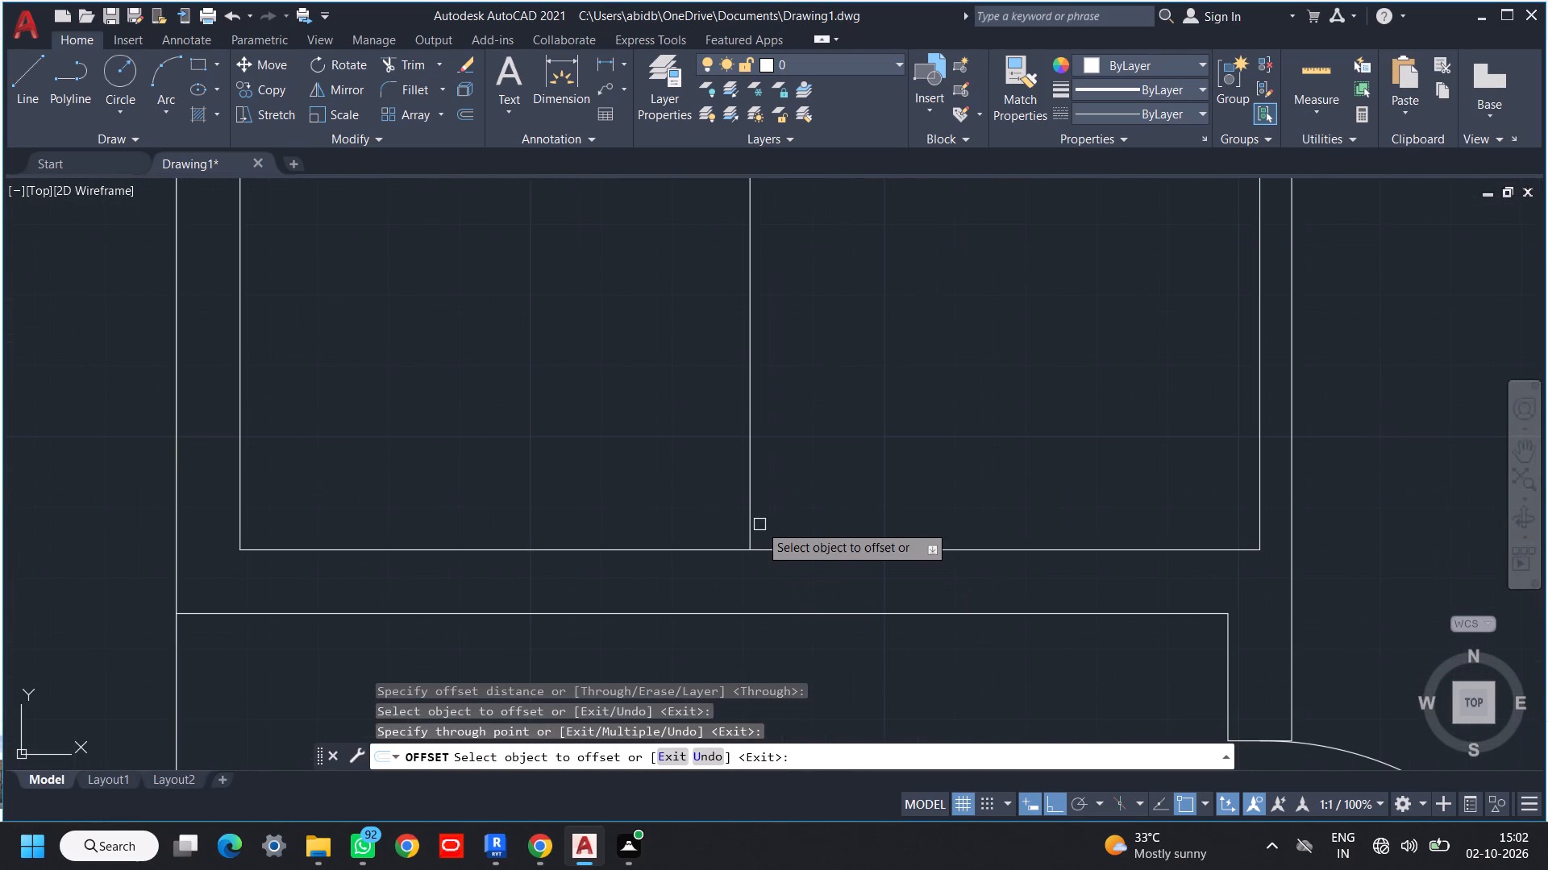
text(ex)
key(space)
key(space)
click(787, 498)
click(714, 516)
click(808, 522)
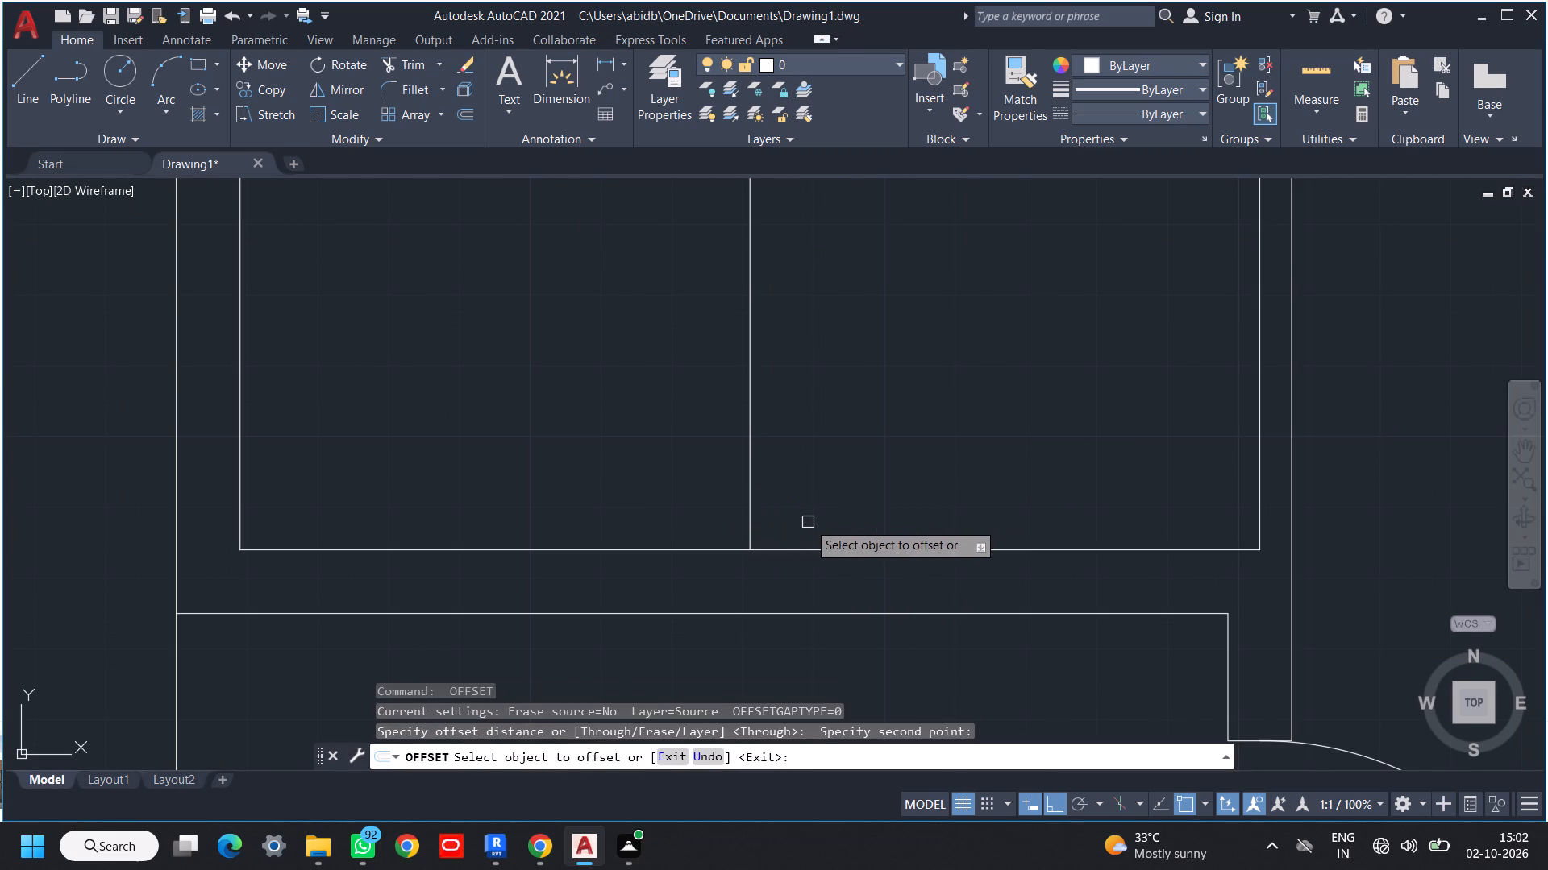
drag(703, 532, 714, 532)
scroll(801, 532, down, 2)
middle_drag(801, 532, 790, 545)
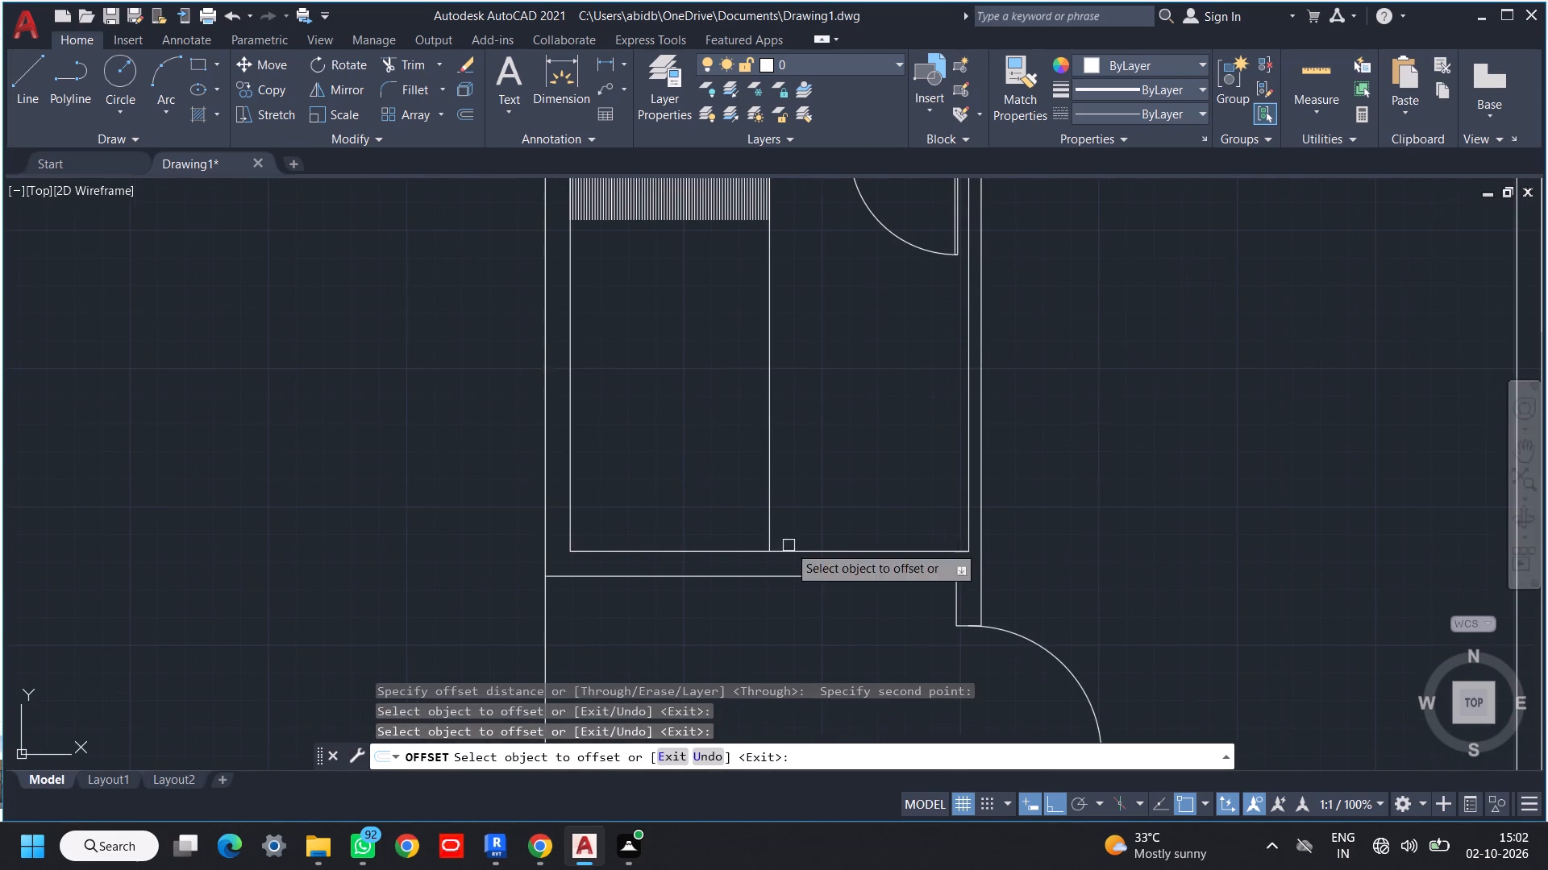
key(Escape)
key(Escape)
Extend the offset centre line downward through the lower-left room's bottom wall to the wall's outer face.
text(ex)
key(space)
key(space)
click(799, 522)
click(732, 524)
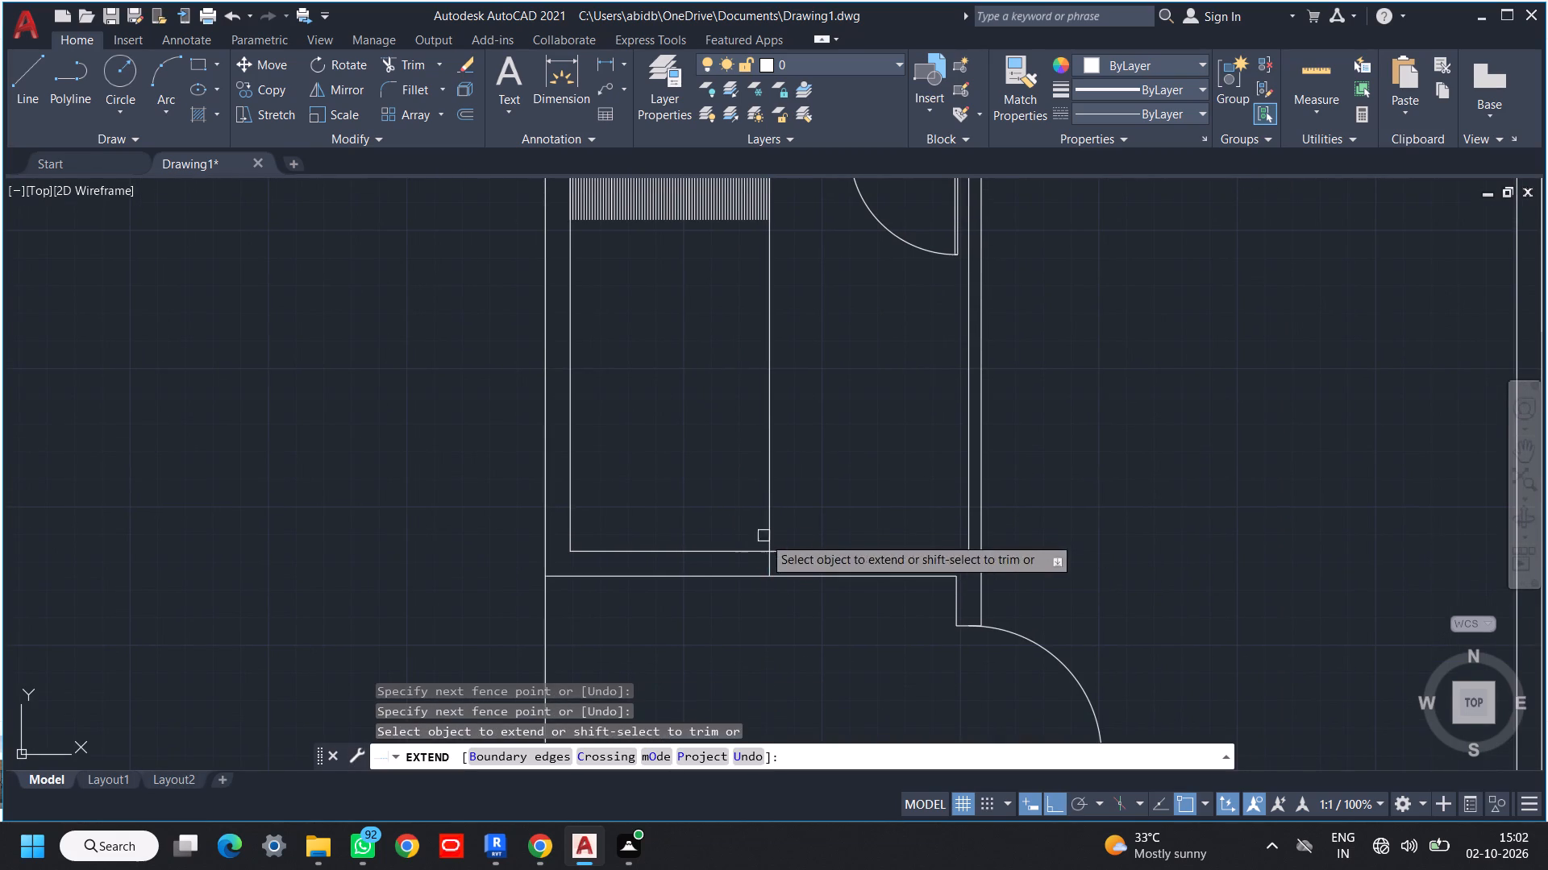
Trim the vertical centre line above the lower-left room's bottom wall, leaving only the short piece across the wall thickness.
key(Escape)
scroll(771, 543, up, 3)
key(t)
key(r)
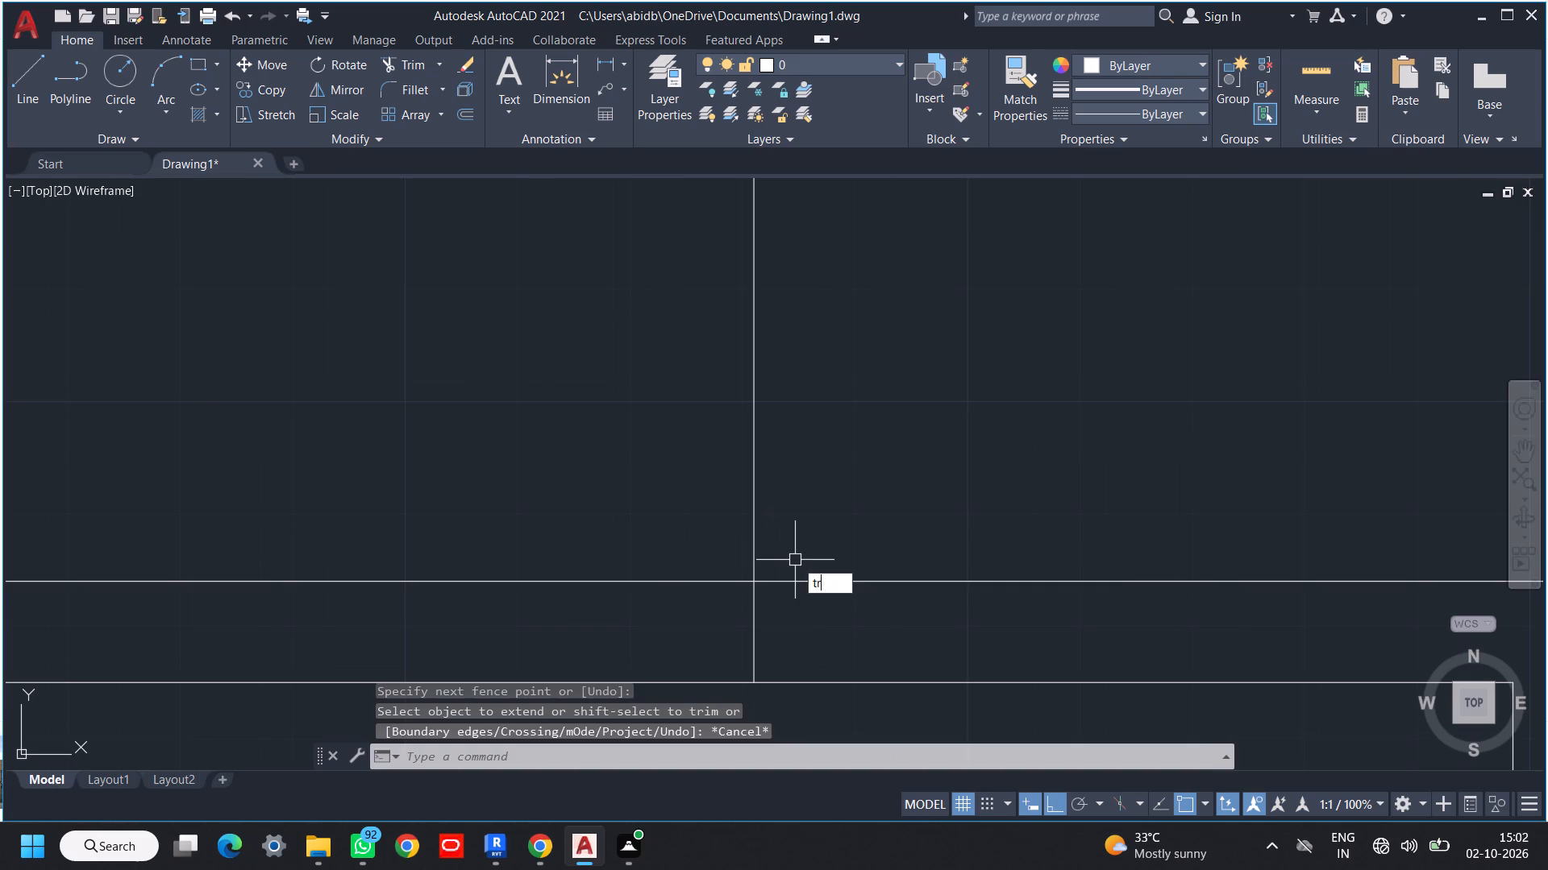
key(space)
key(space)
click(857, 524)
click(687, 527)
scroll(729, 533, down, 2)
middle_drag(729, 533, 769, 509)
key(Escape)
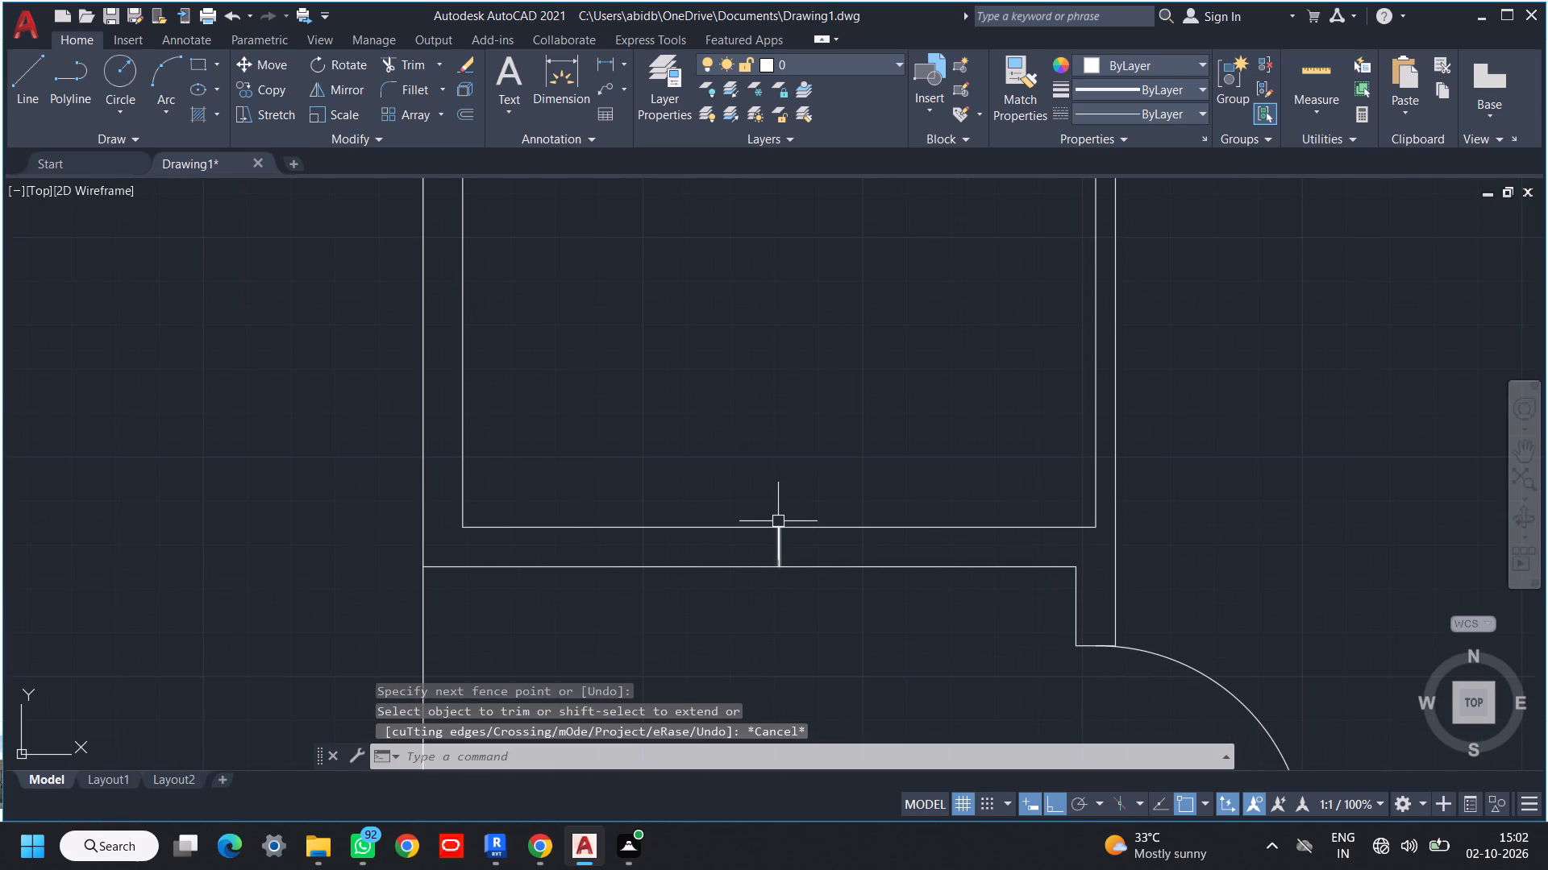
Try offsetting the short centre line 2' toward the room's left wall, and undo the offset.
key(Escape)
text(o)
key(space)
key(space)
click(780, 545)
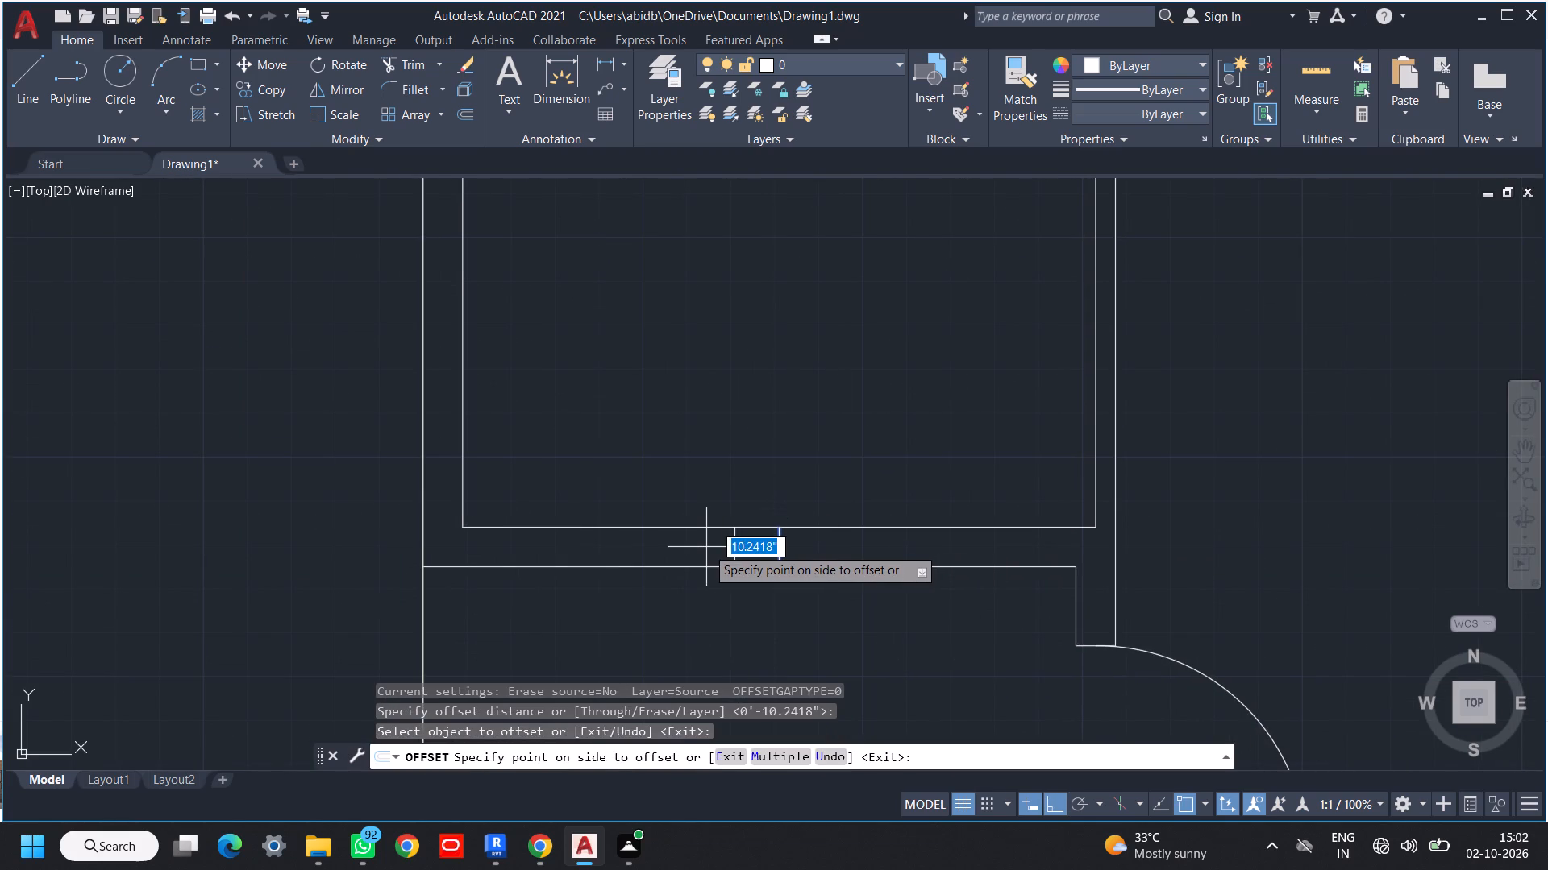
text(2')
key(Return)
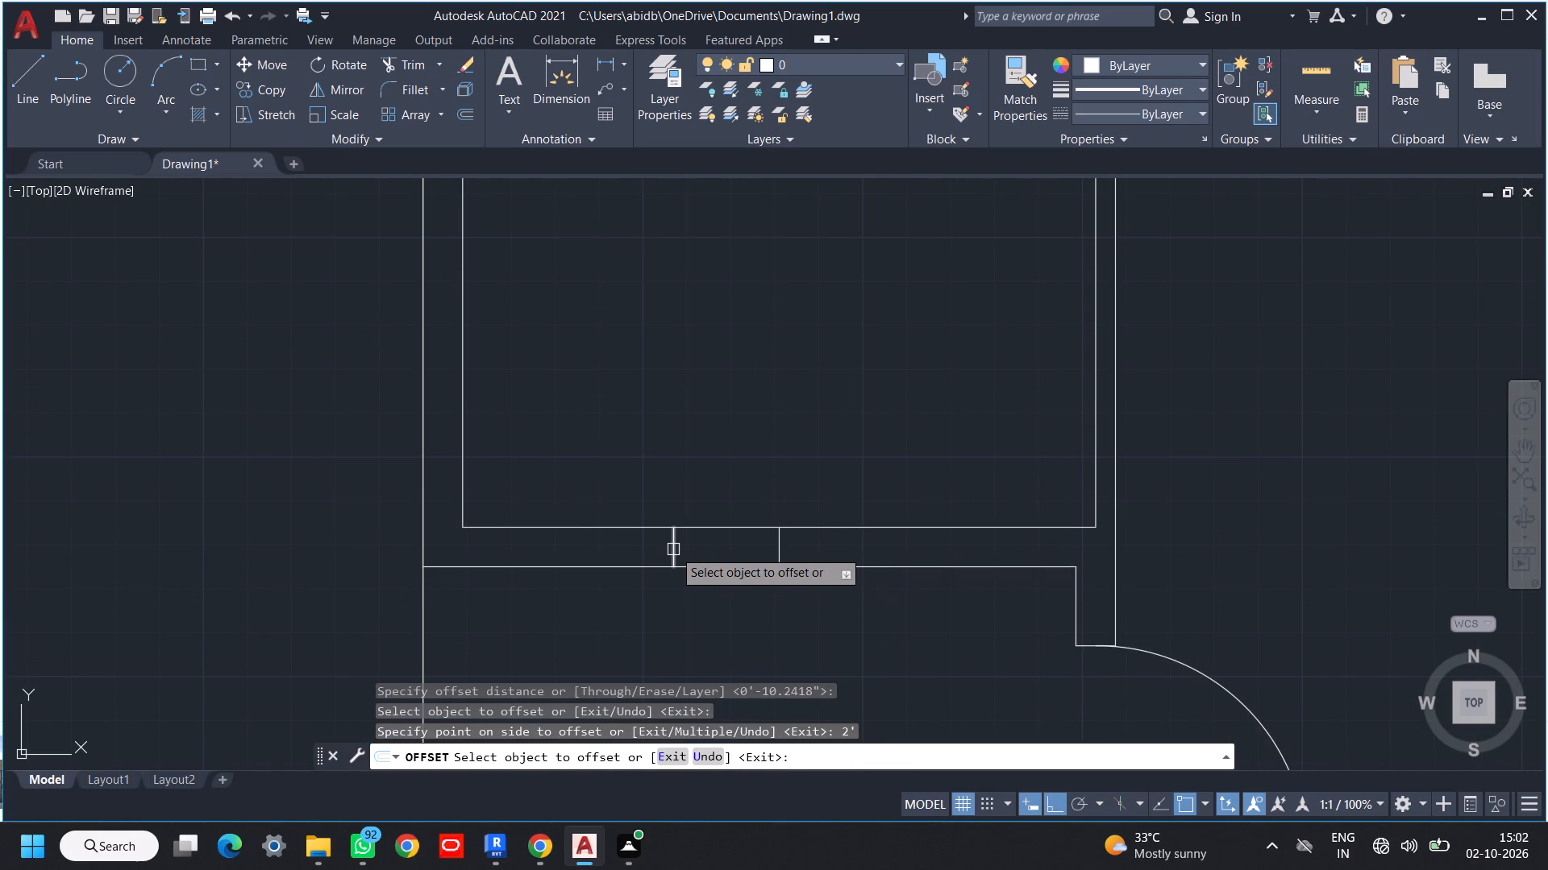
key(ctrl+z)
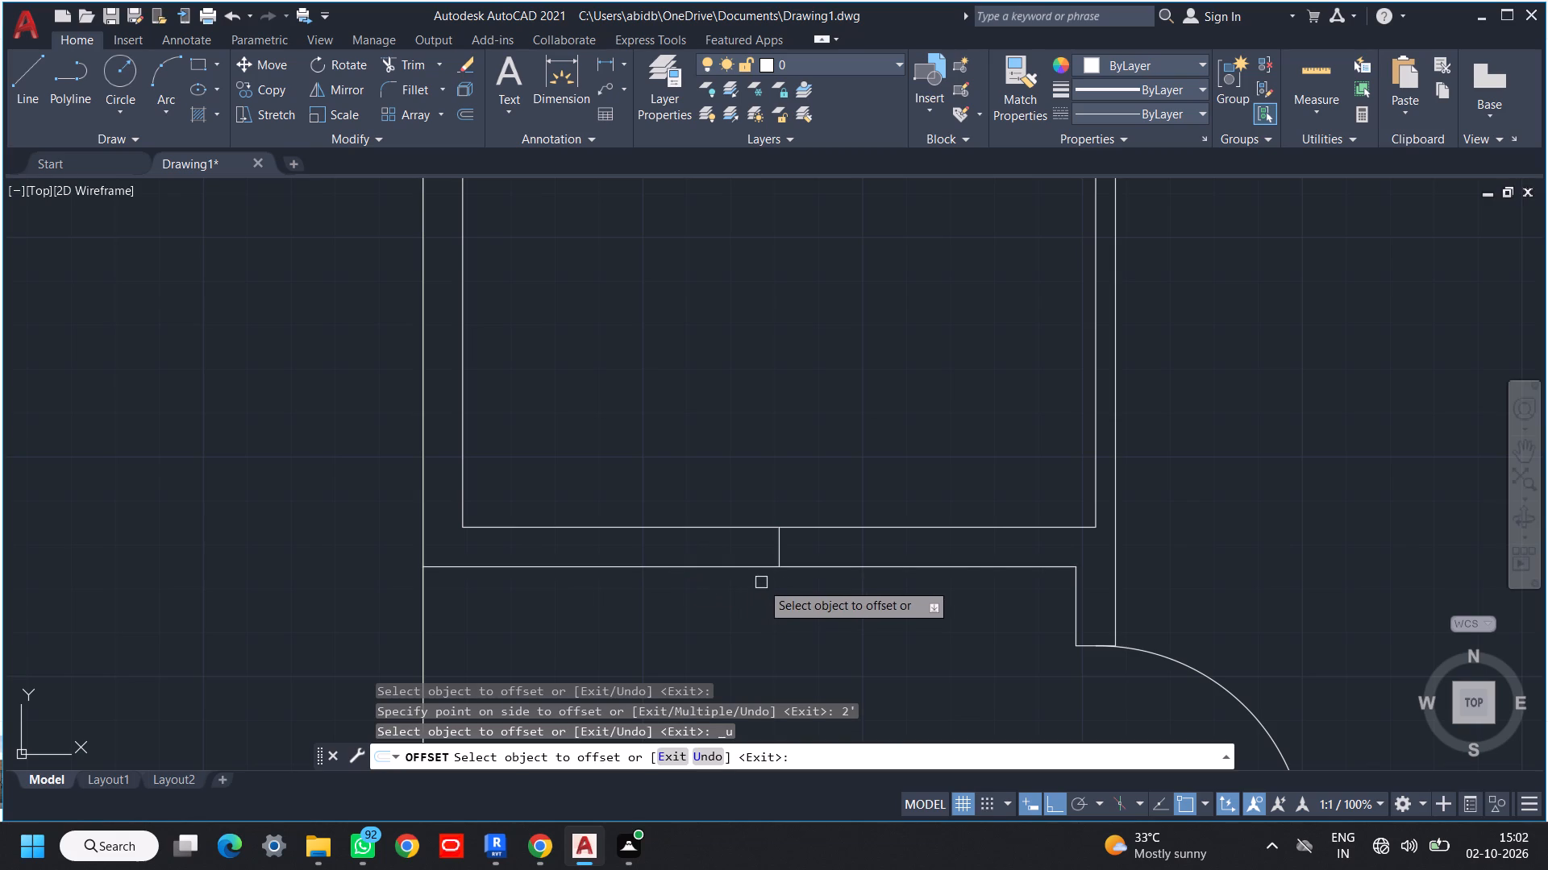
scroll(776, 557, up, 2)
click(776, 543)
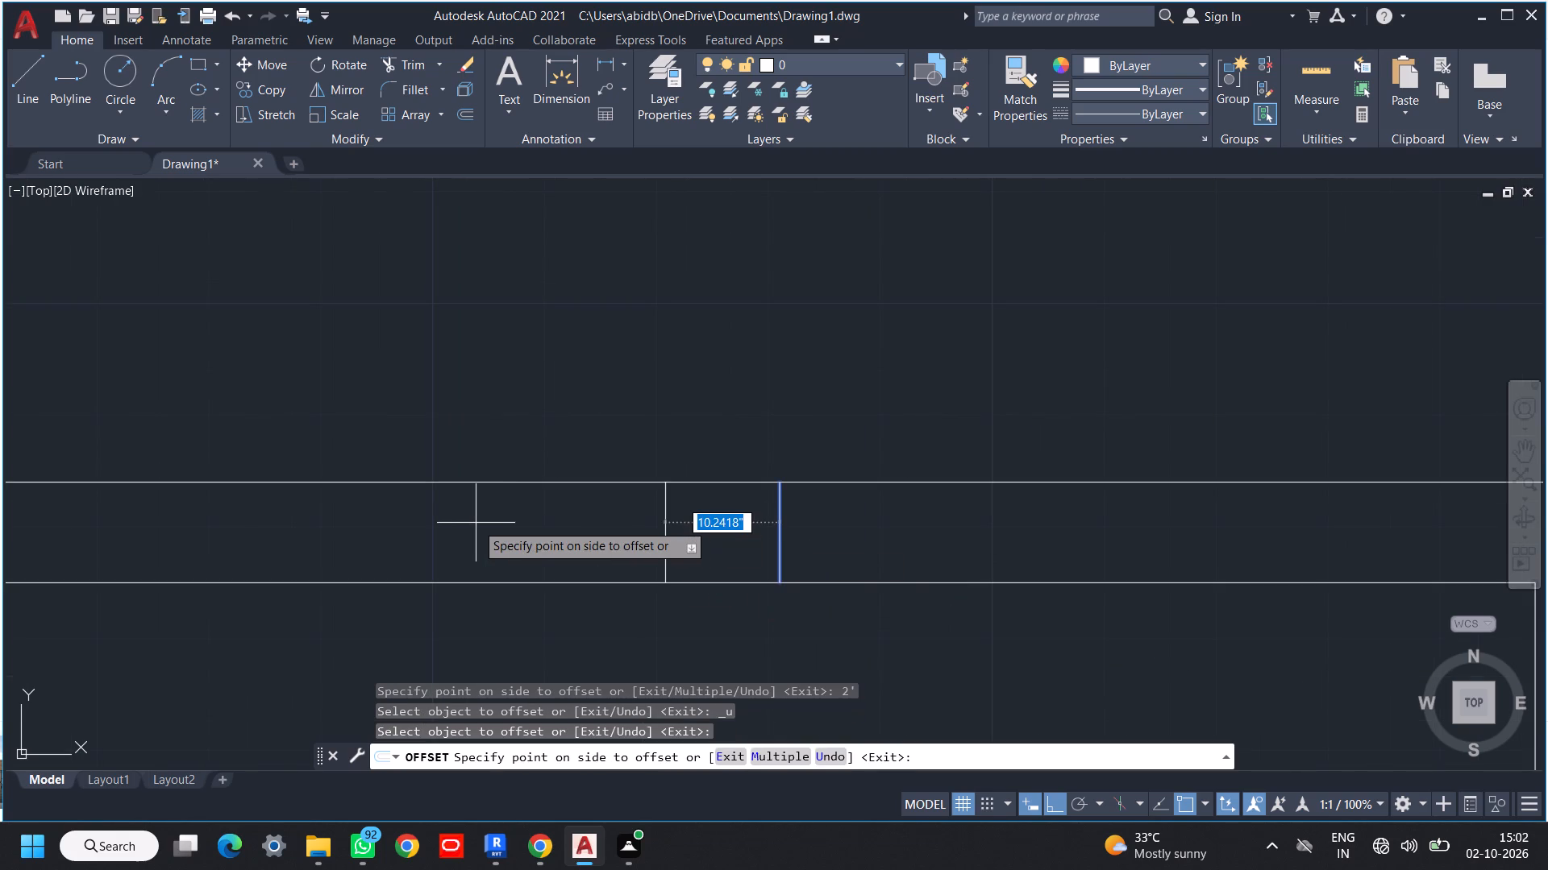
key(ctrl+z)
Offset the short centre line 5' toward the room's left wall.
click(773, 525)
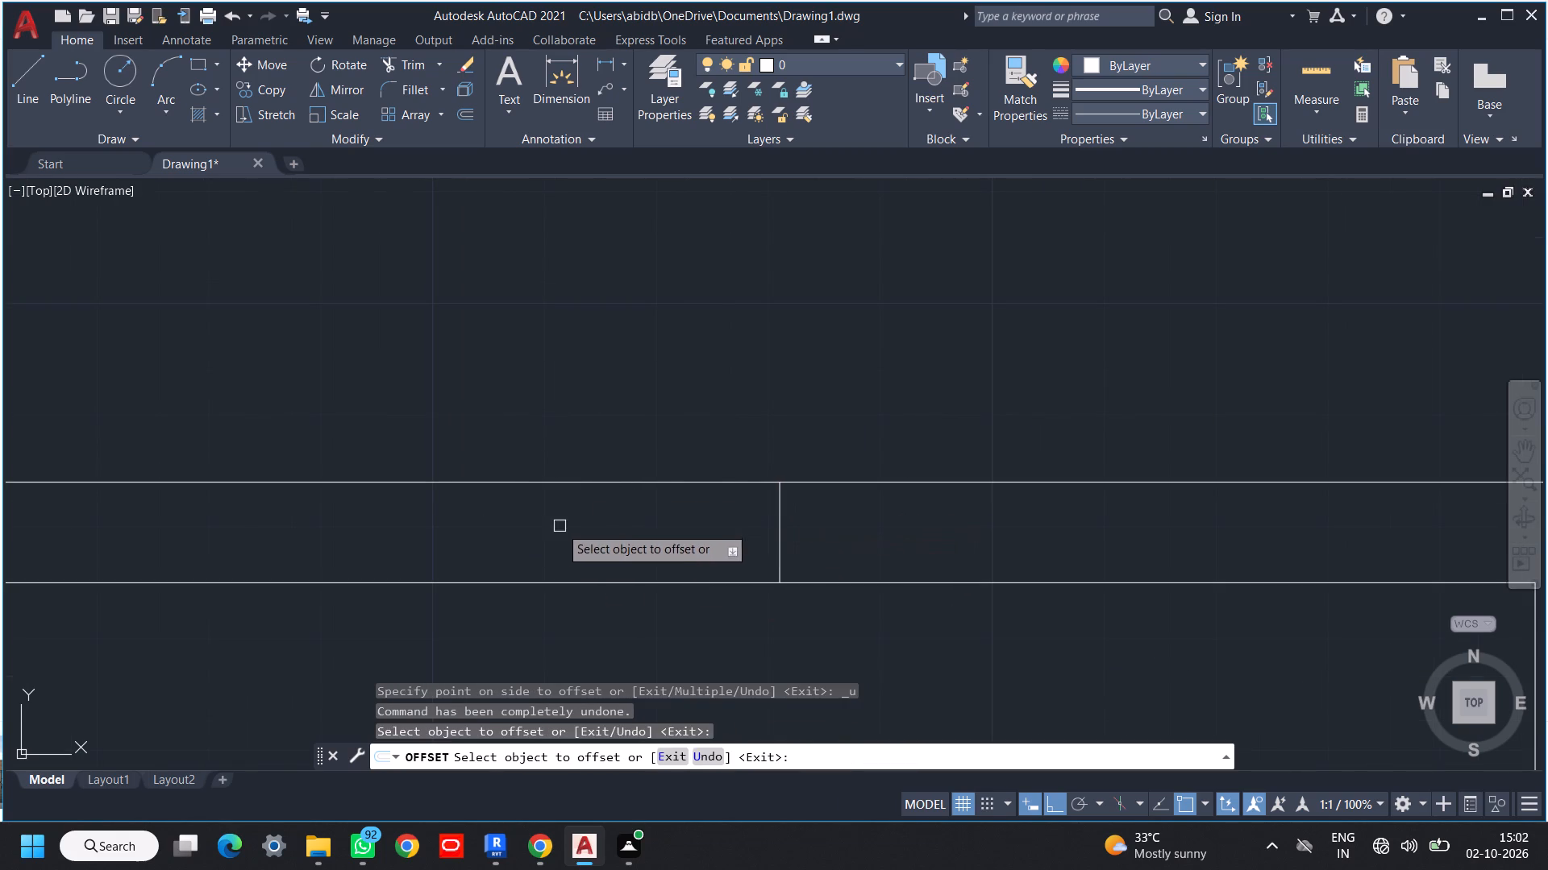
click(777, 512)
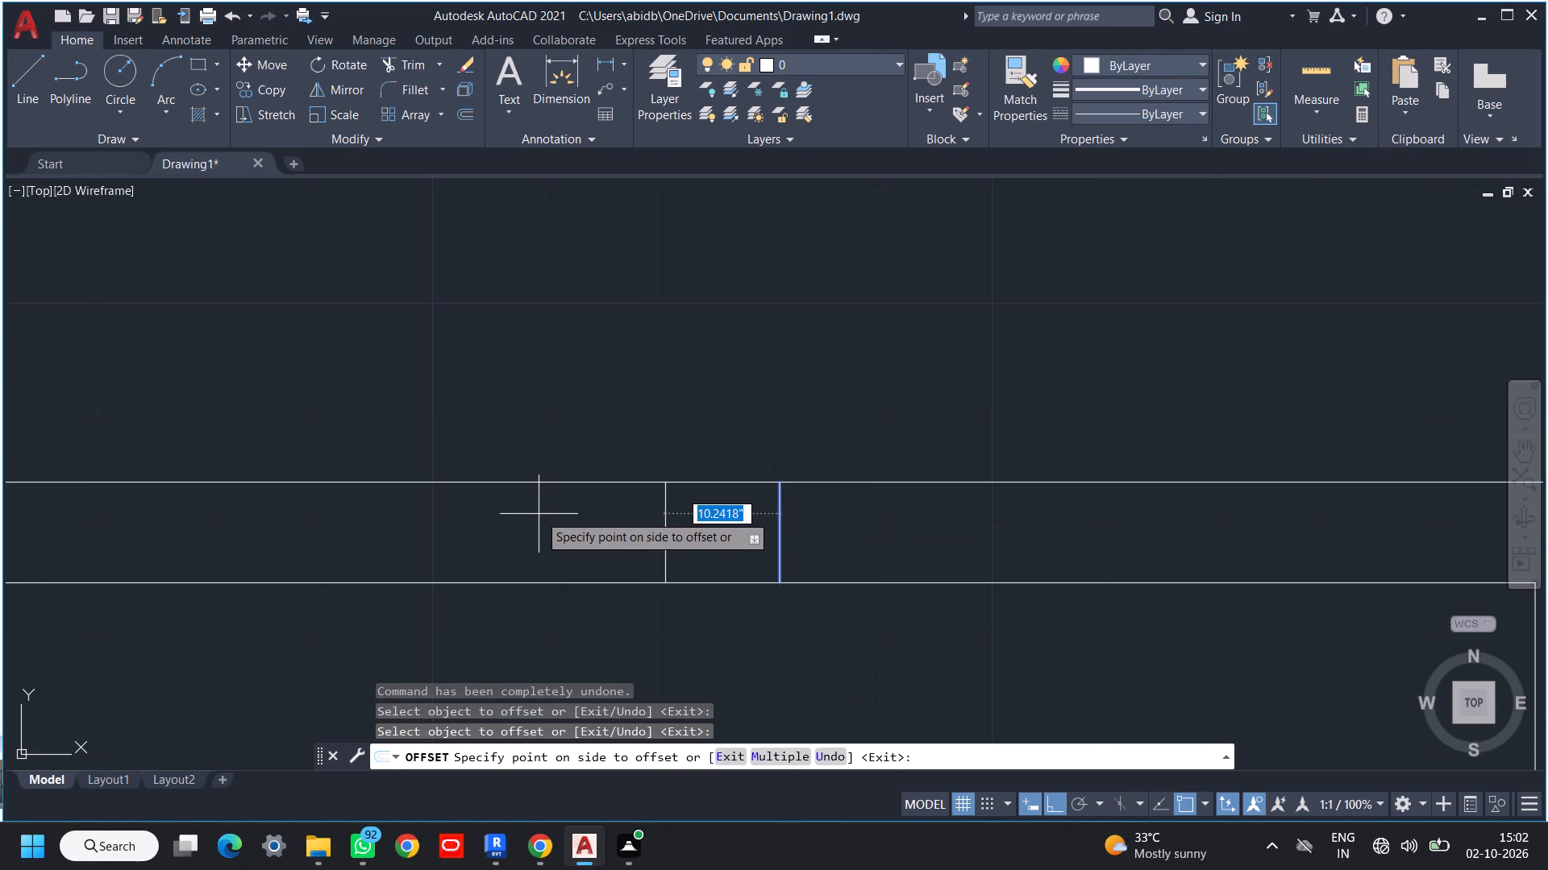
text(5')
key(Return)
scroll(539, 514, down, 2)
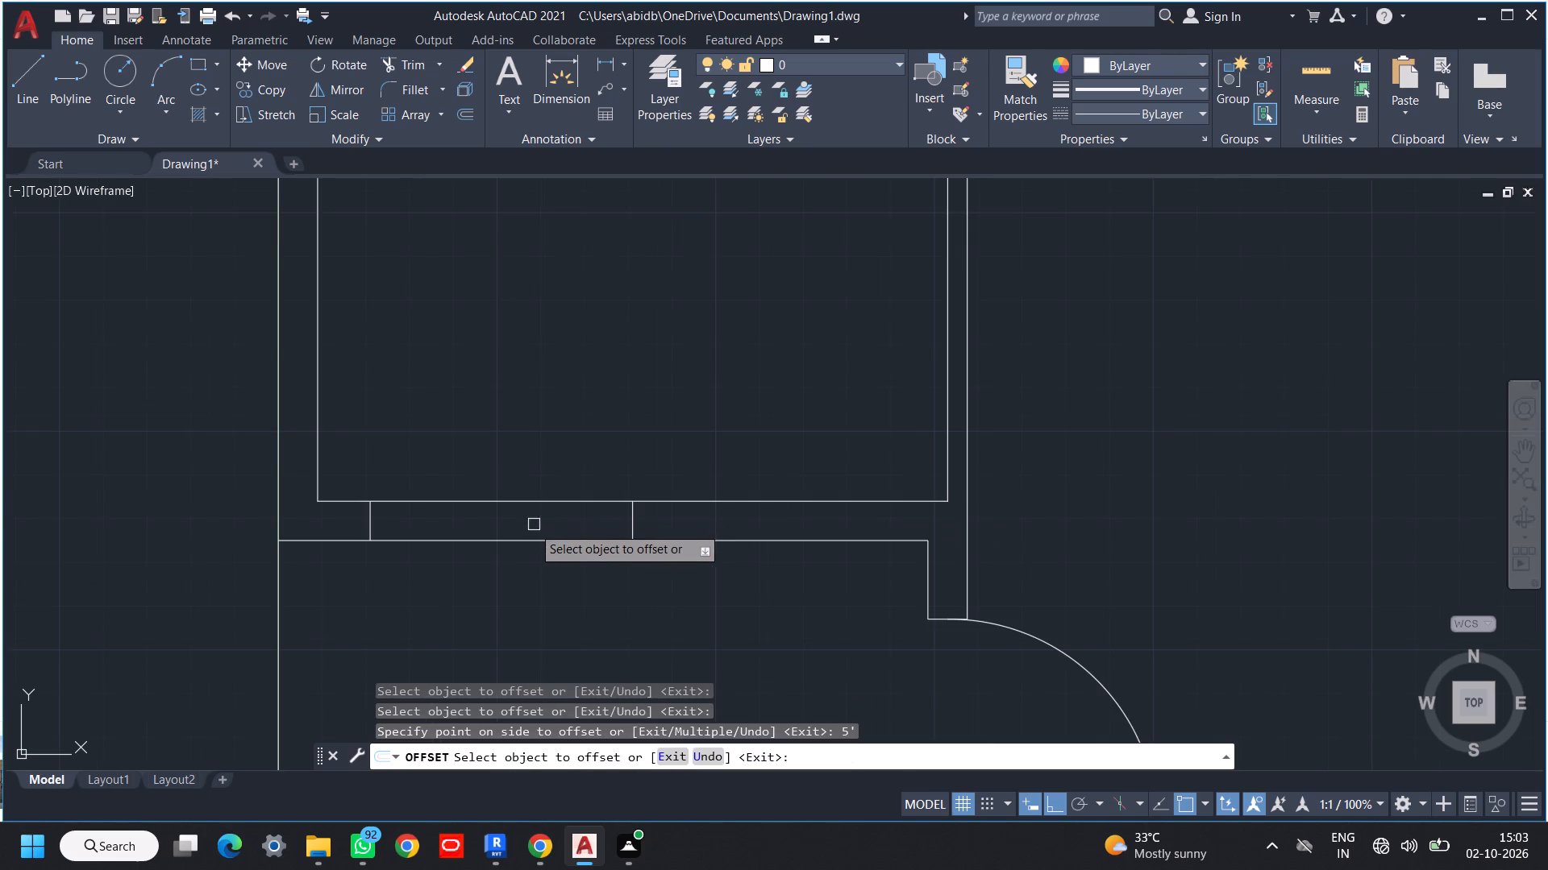
Offset the short centre line 3' to each side within the bottom wall to mark the opening's jambs.
click(634, 523)
text(3')
key(Return)
click(475, 520)
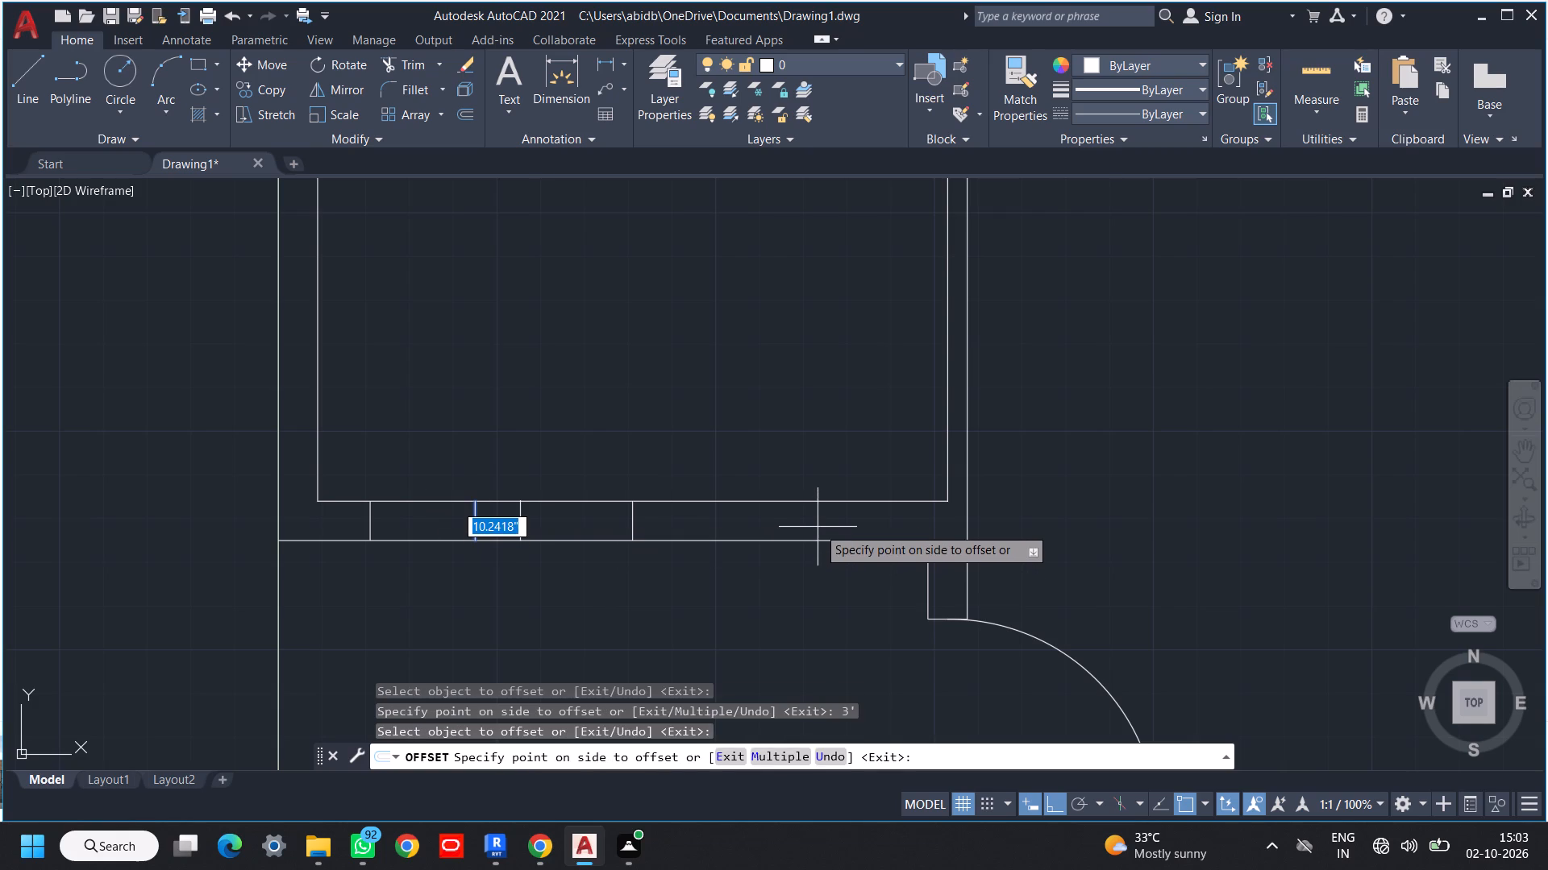
text(3')
key(Return)
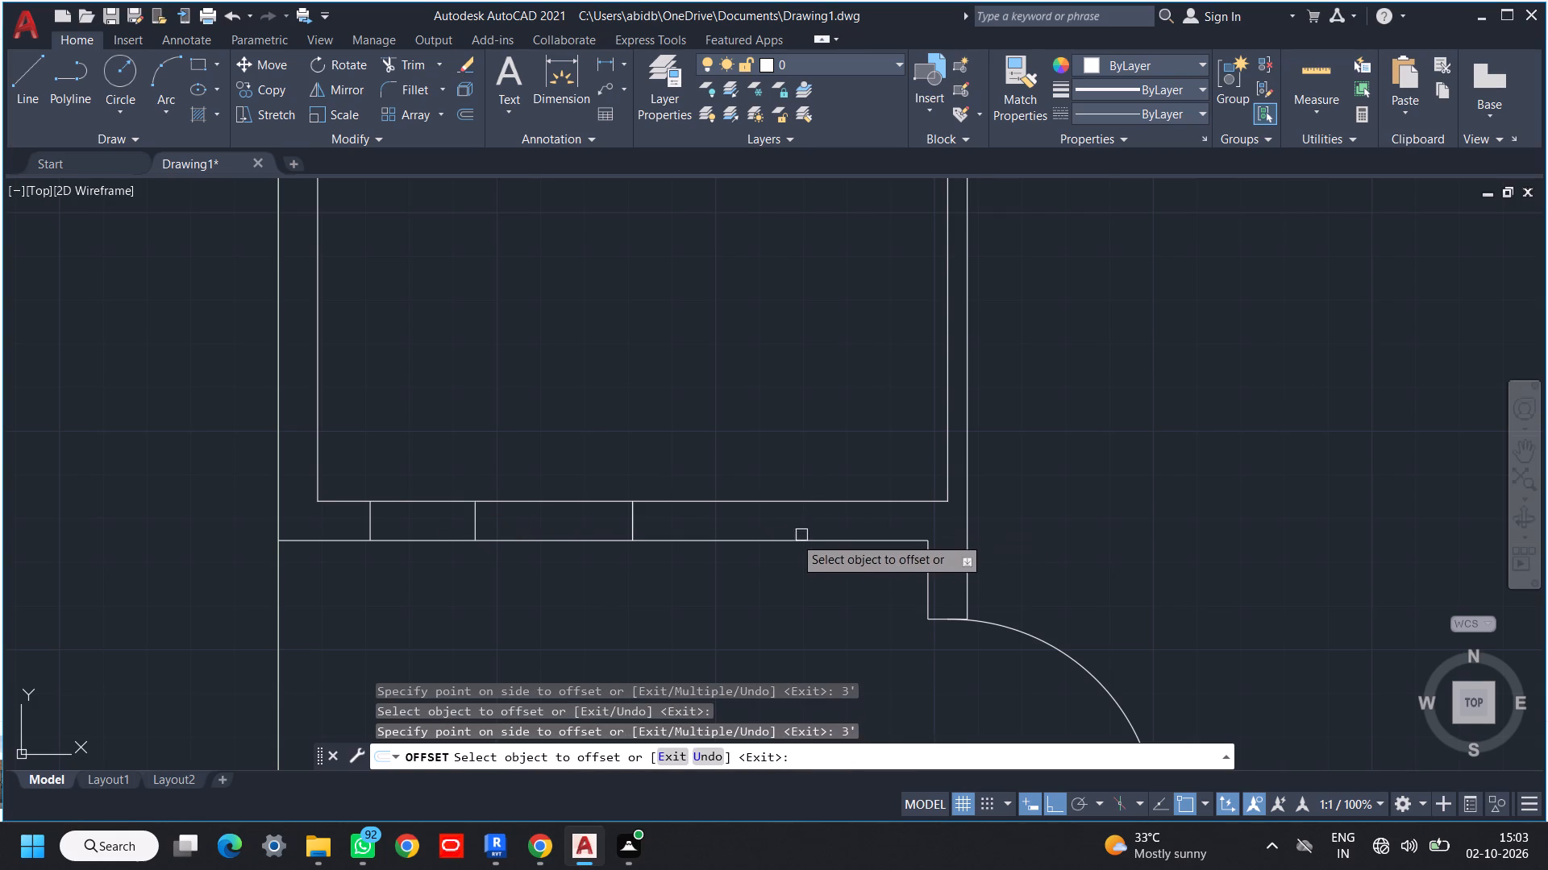
key(ctrl+z)
click(628, 523)
text(3')
key(Return)
key(Escape)
key(Escape)
Trim away the extra line 5' left of centre and the centre line, leaving only the two jamb lines.
key(t)
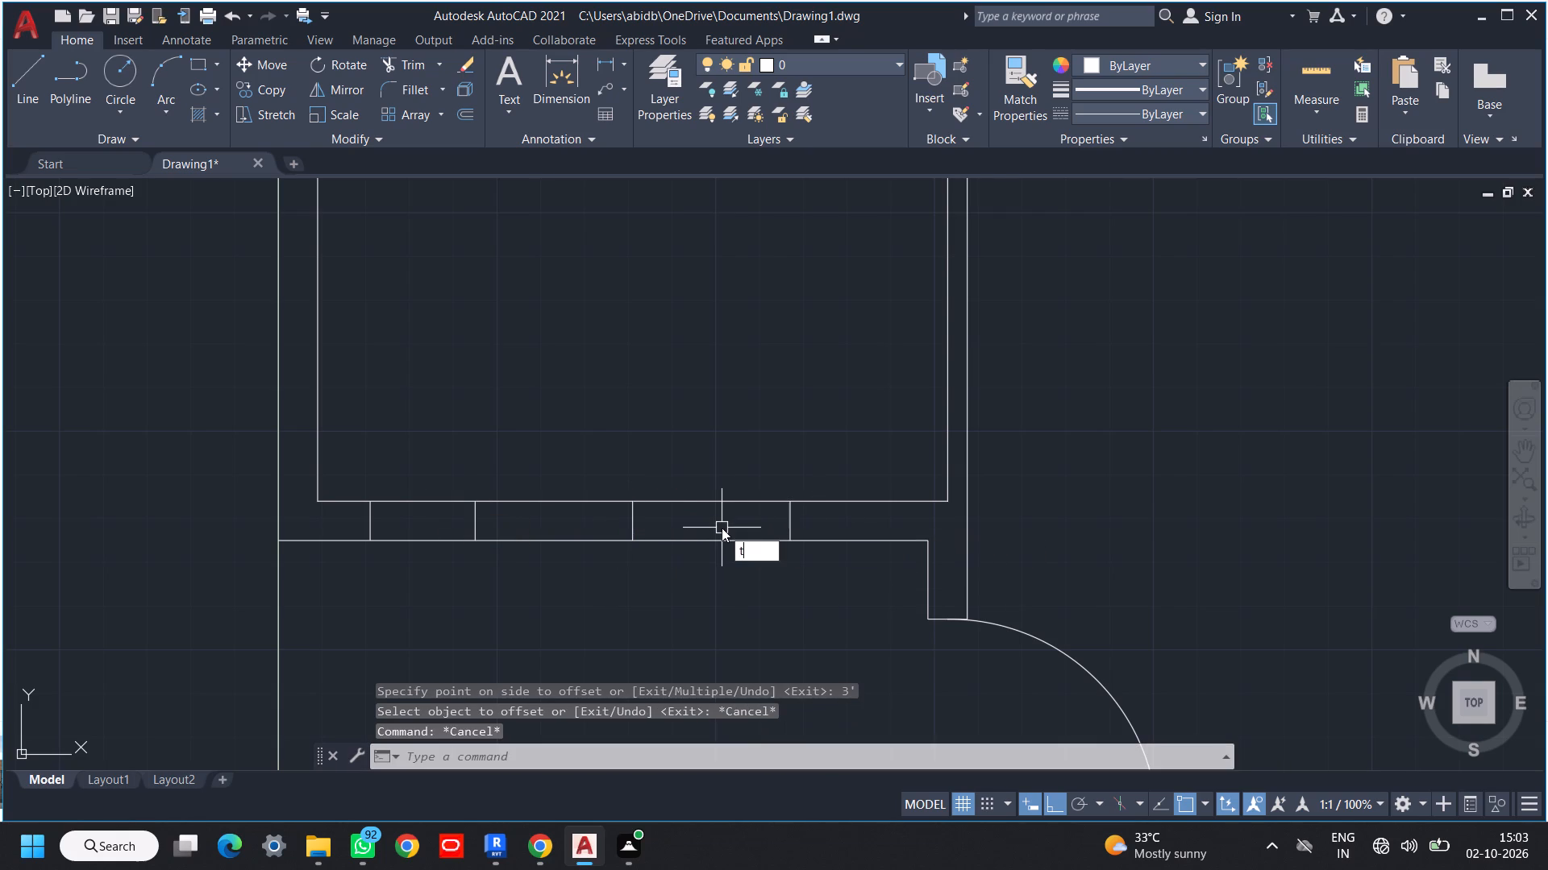
key(r)
key(space)
key(space)
scroll(419, 512, up, 2)
click(413, 518)
click(215, 545)
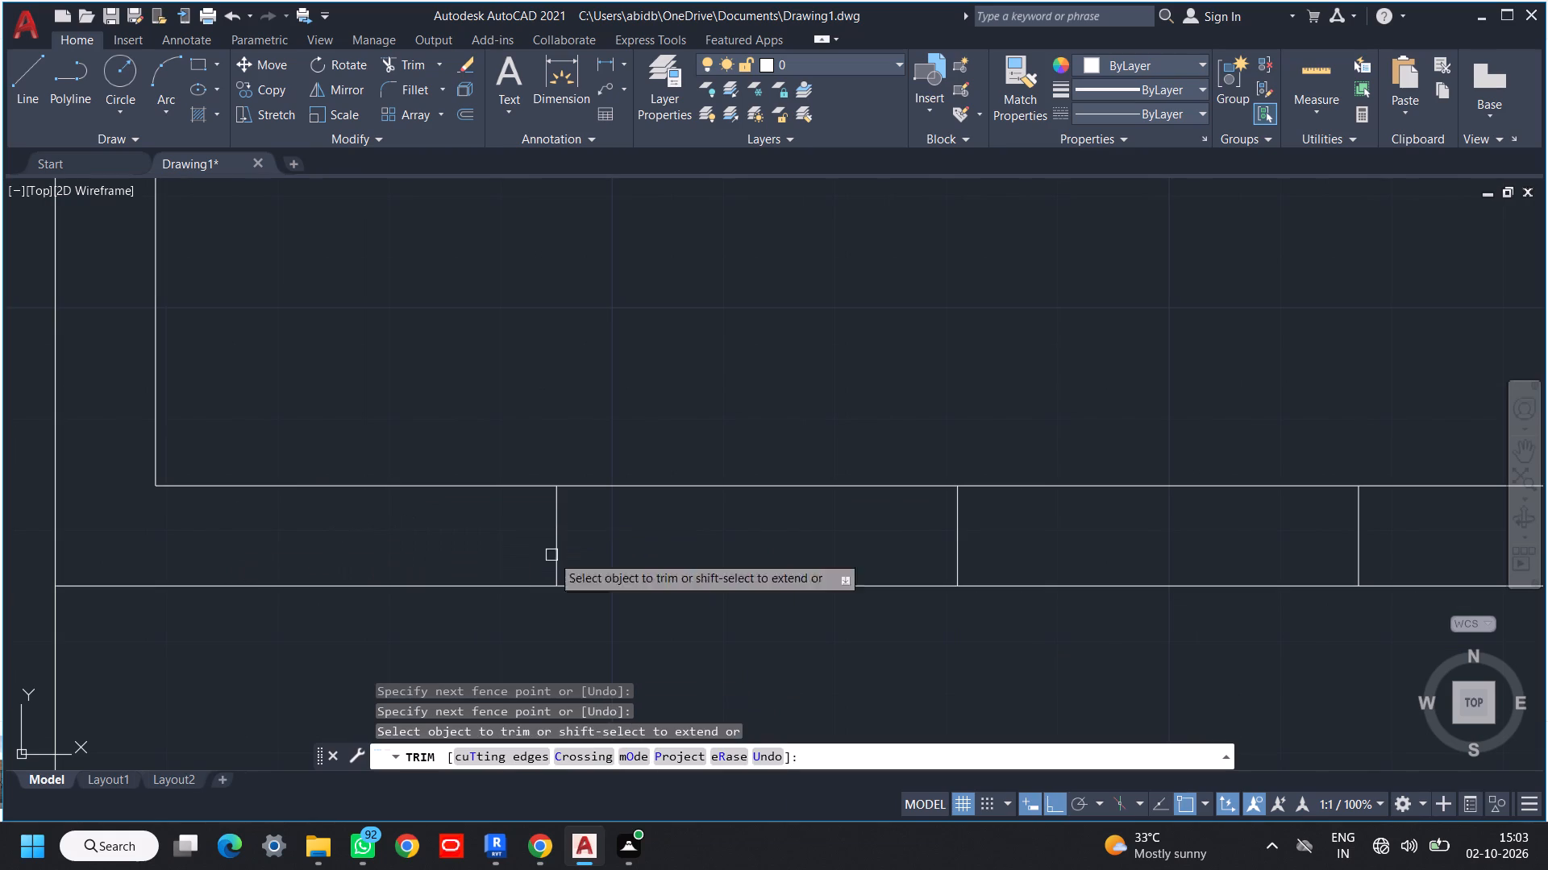
click(1026, 528)
click(772, 543)
scroll(840, 543, down, 2)
middle_drag(840, 543, 764, 562)
key(space)
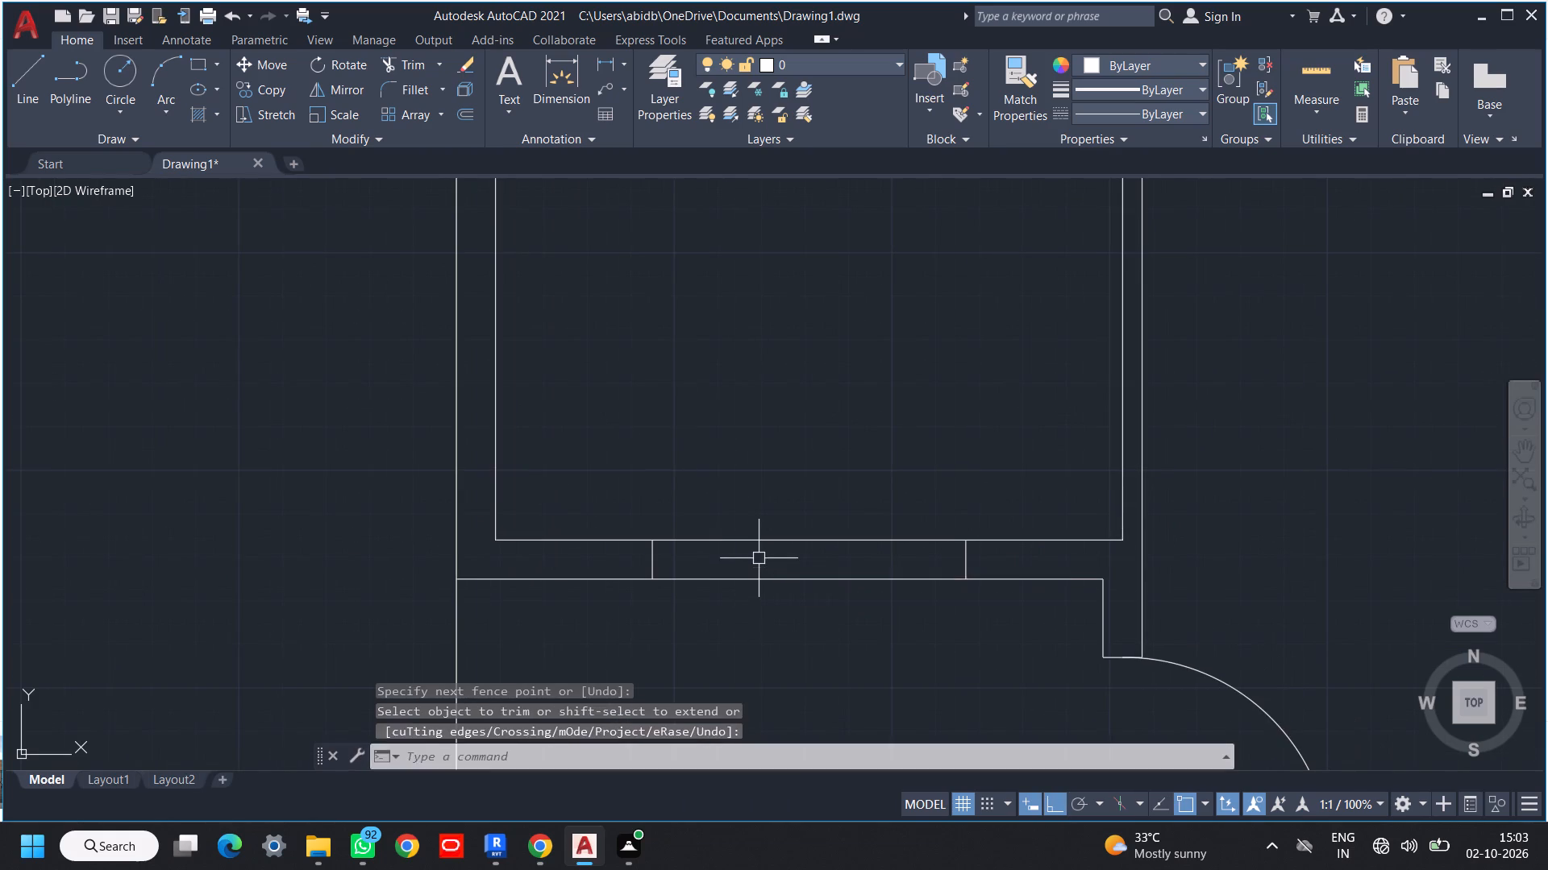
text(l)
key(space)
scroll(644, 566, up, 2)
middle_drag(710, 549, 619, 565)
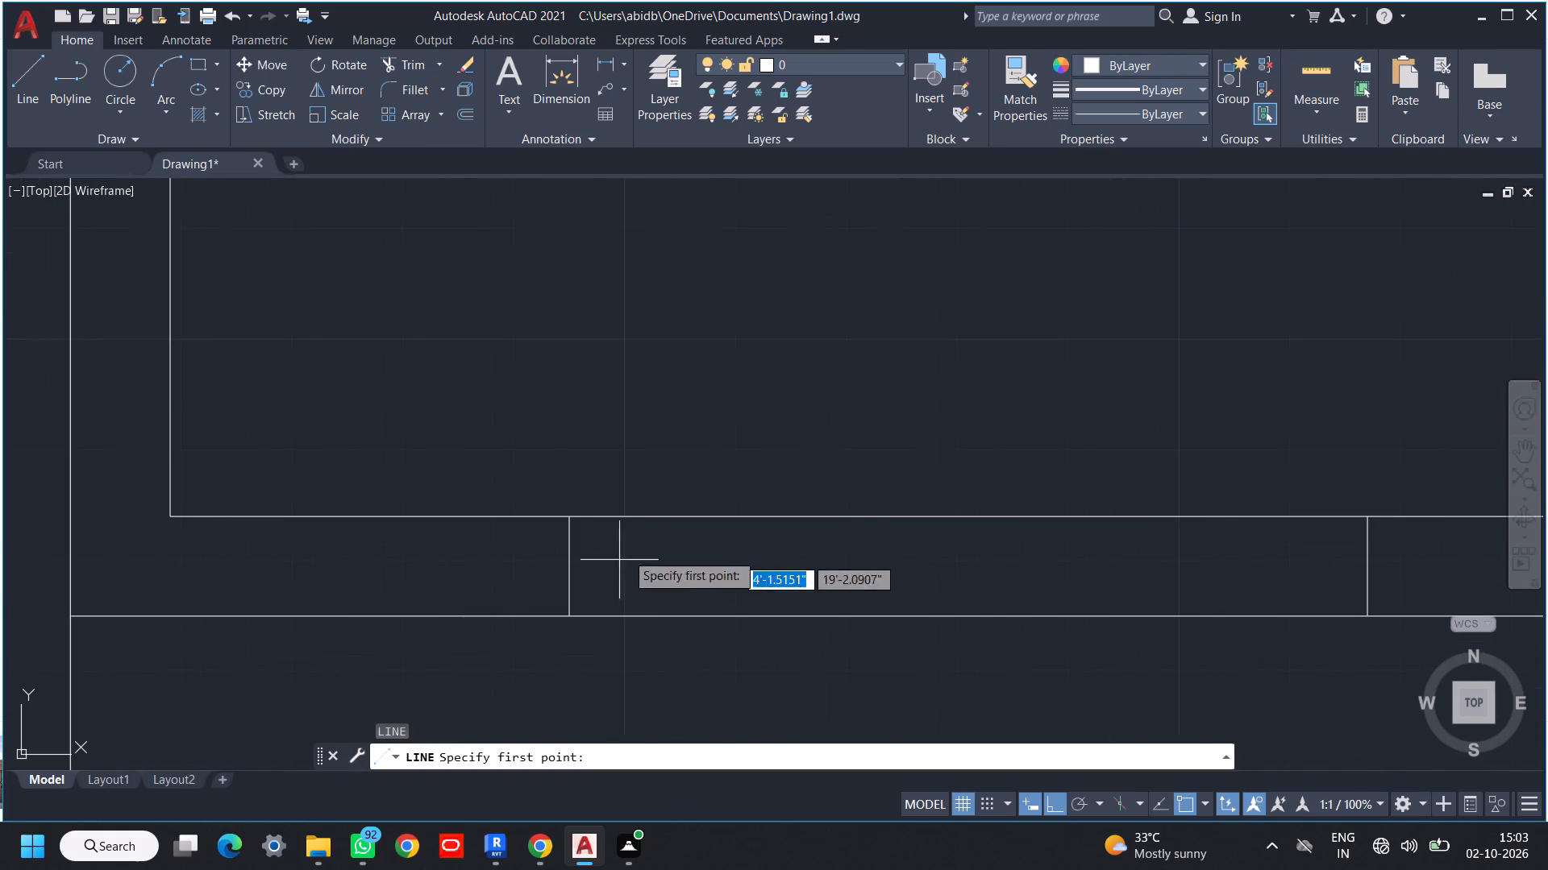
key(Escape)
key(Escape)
Trim both bottom-wall lines between the two jambs to open a 6' gap in the lower-left room's wall.
key(t)
key(r)
key(space)
key(space)
click(780, 460)
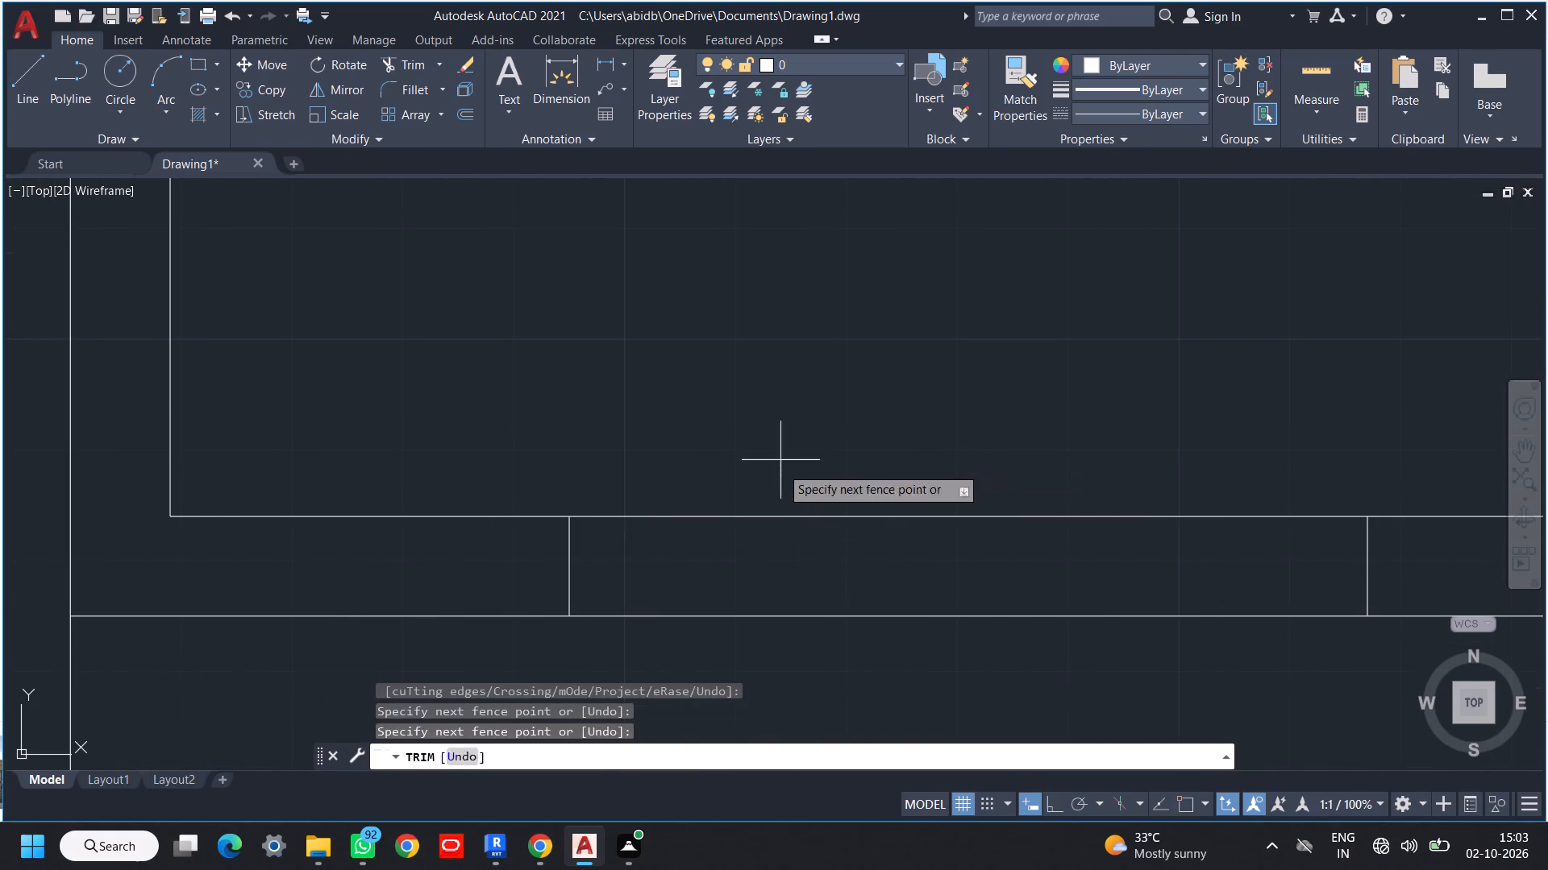
click(788, 664)
scroll(789, 664, down, 2)
middle_drag(797, 652, 693, 568)
key(Escape)
key(Escape)
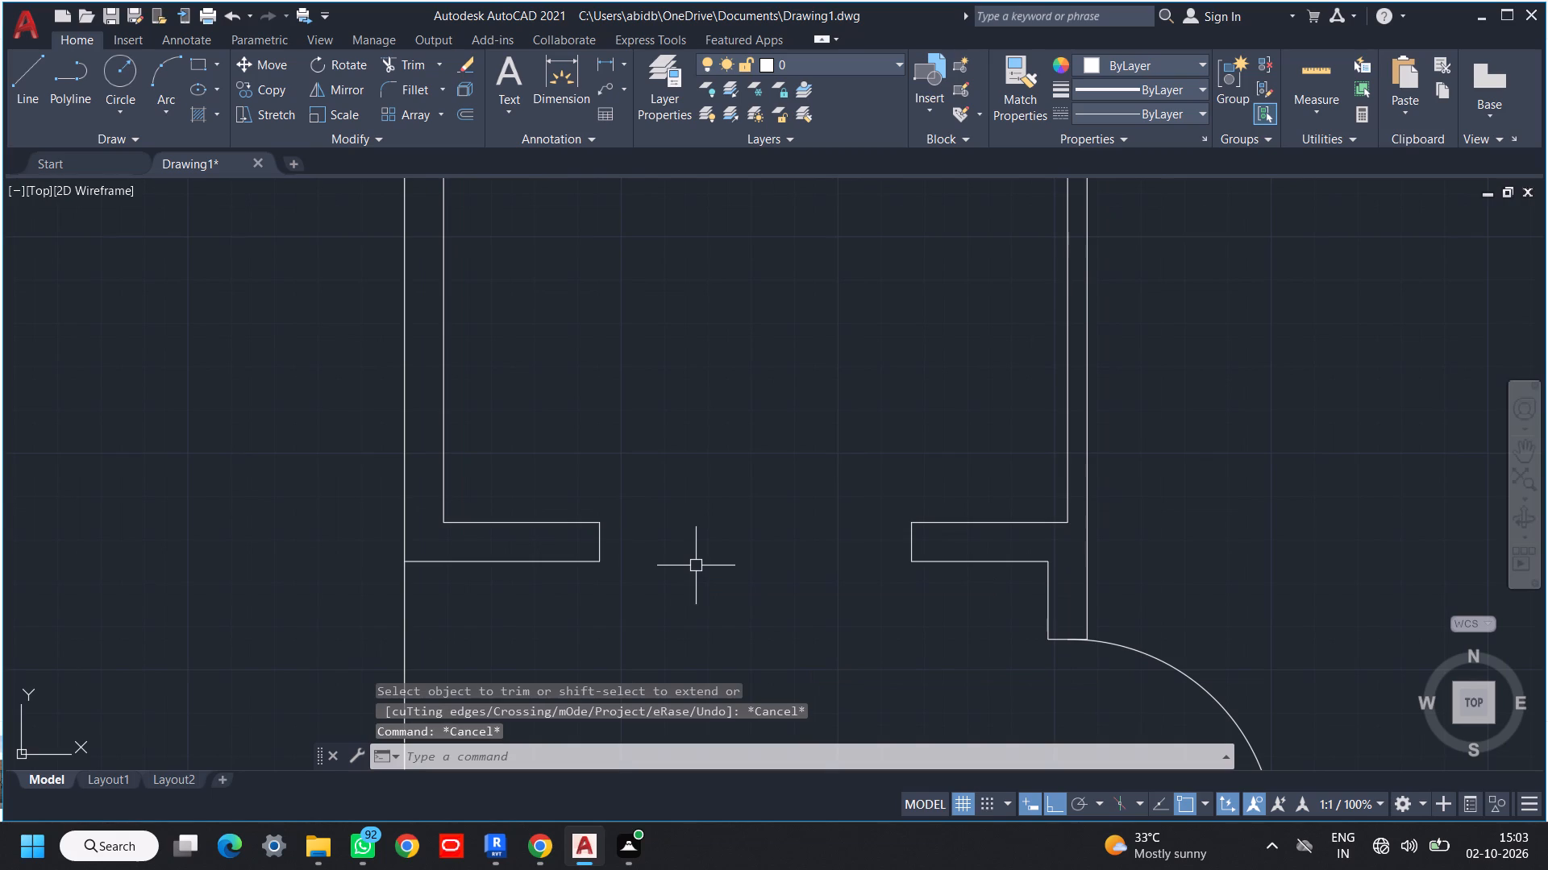
Draw a rectangle filling the wall opening, from the left jamb's upper corner to the right jamb's lower corner.
text(rec)
key(space)
click(600, 525)
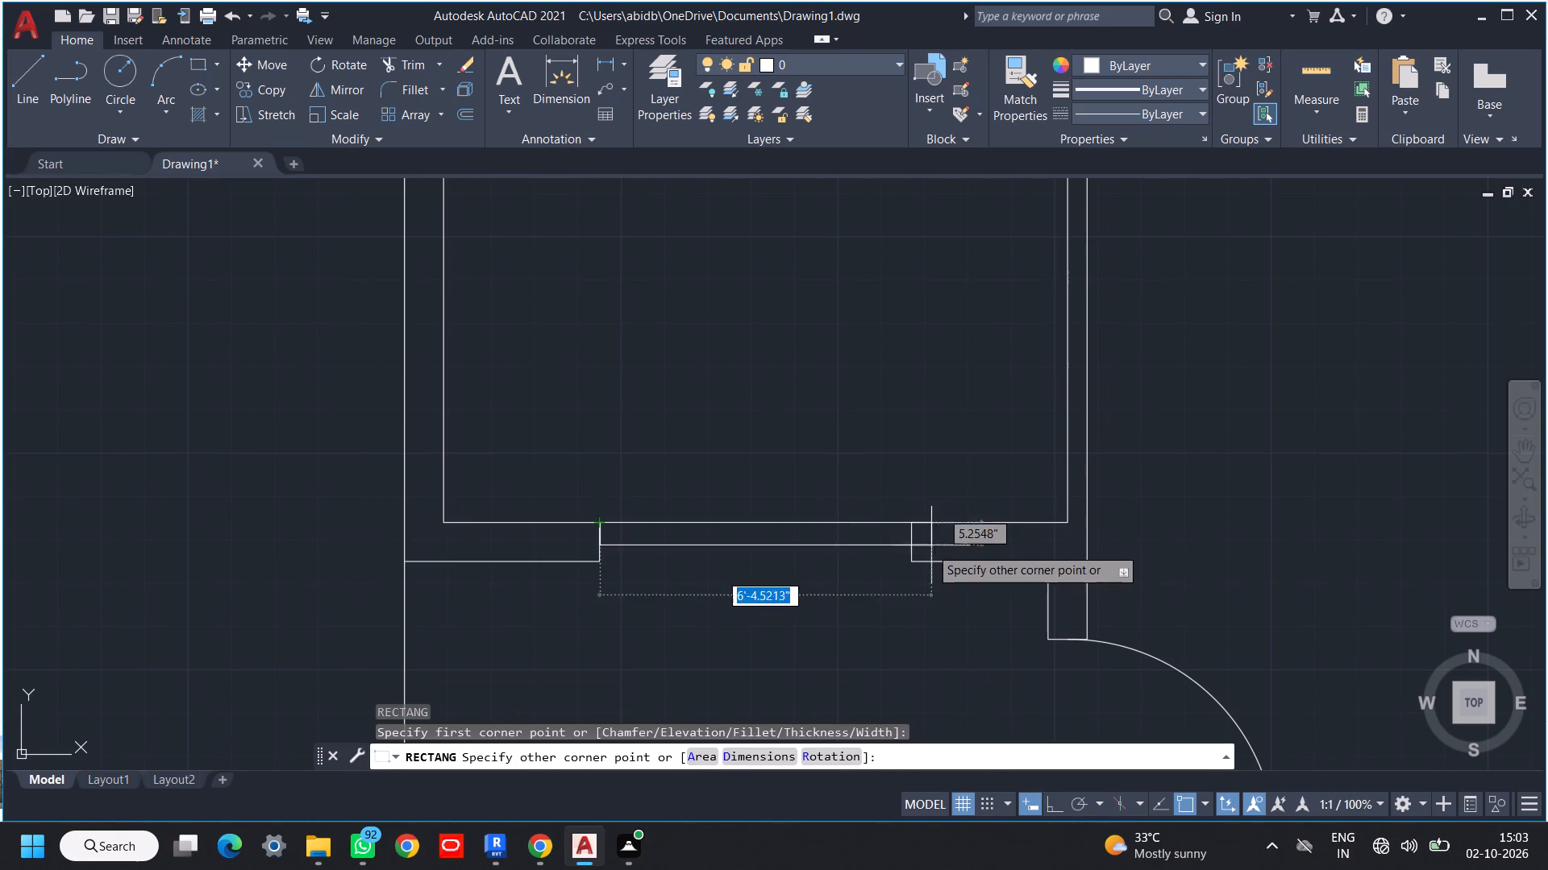
click(911, 563)
Draw a horizontal line through the opening from the left jamb's midpoint to the right jamb's midpoint.
middle_drag(902, 601, 869, 602)
key(l)
key(space)
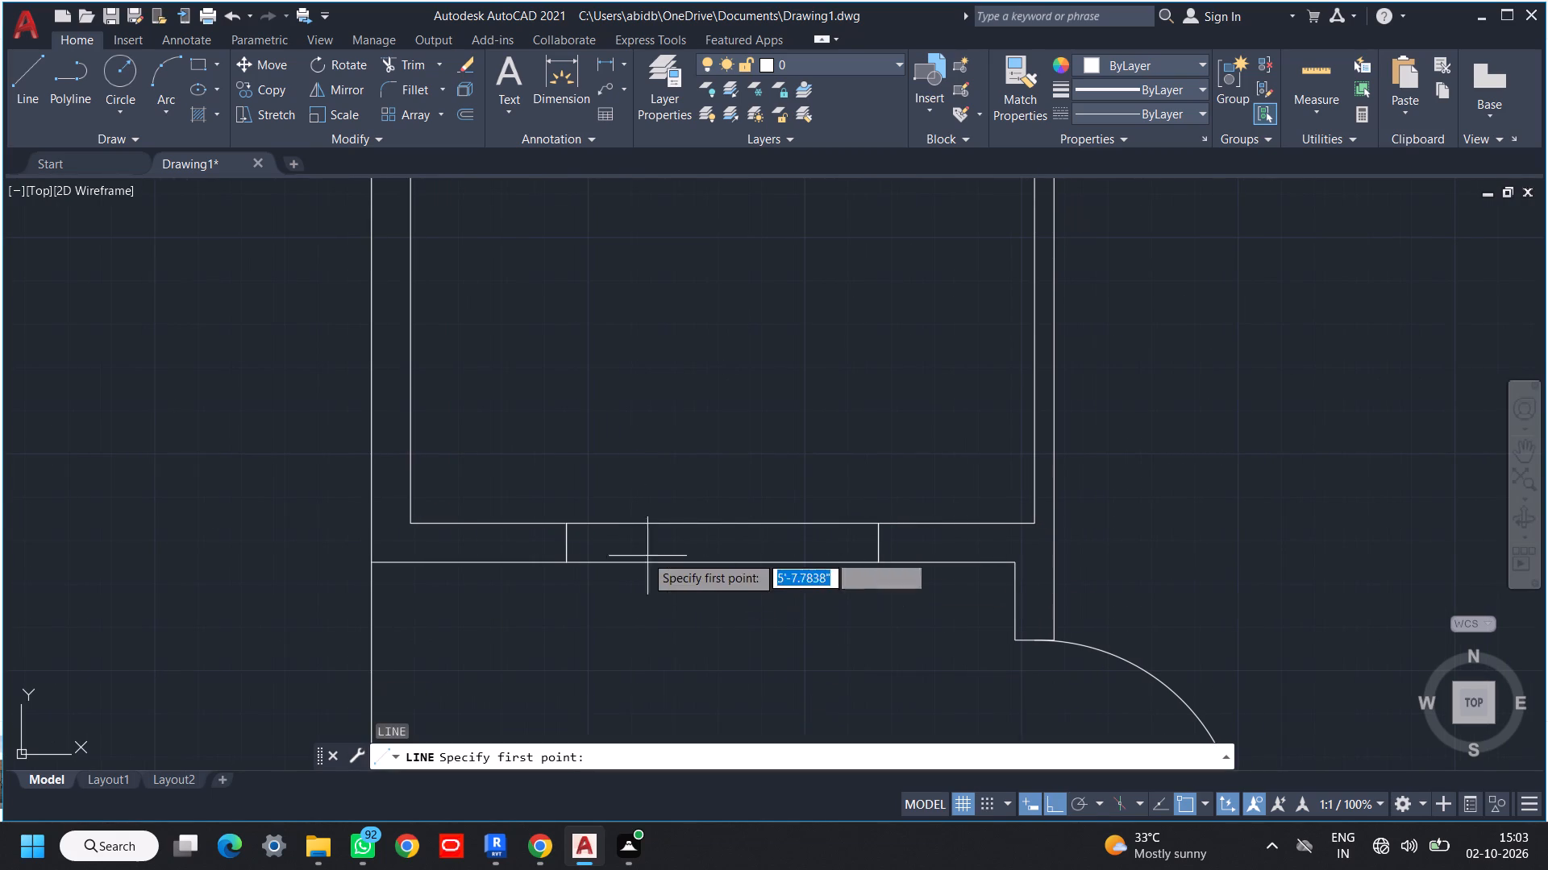
scroll(580, 544, up, 2)
click(538, 544)
middle_drag(1086, 555, 958, 574)
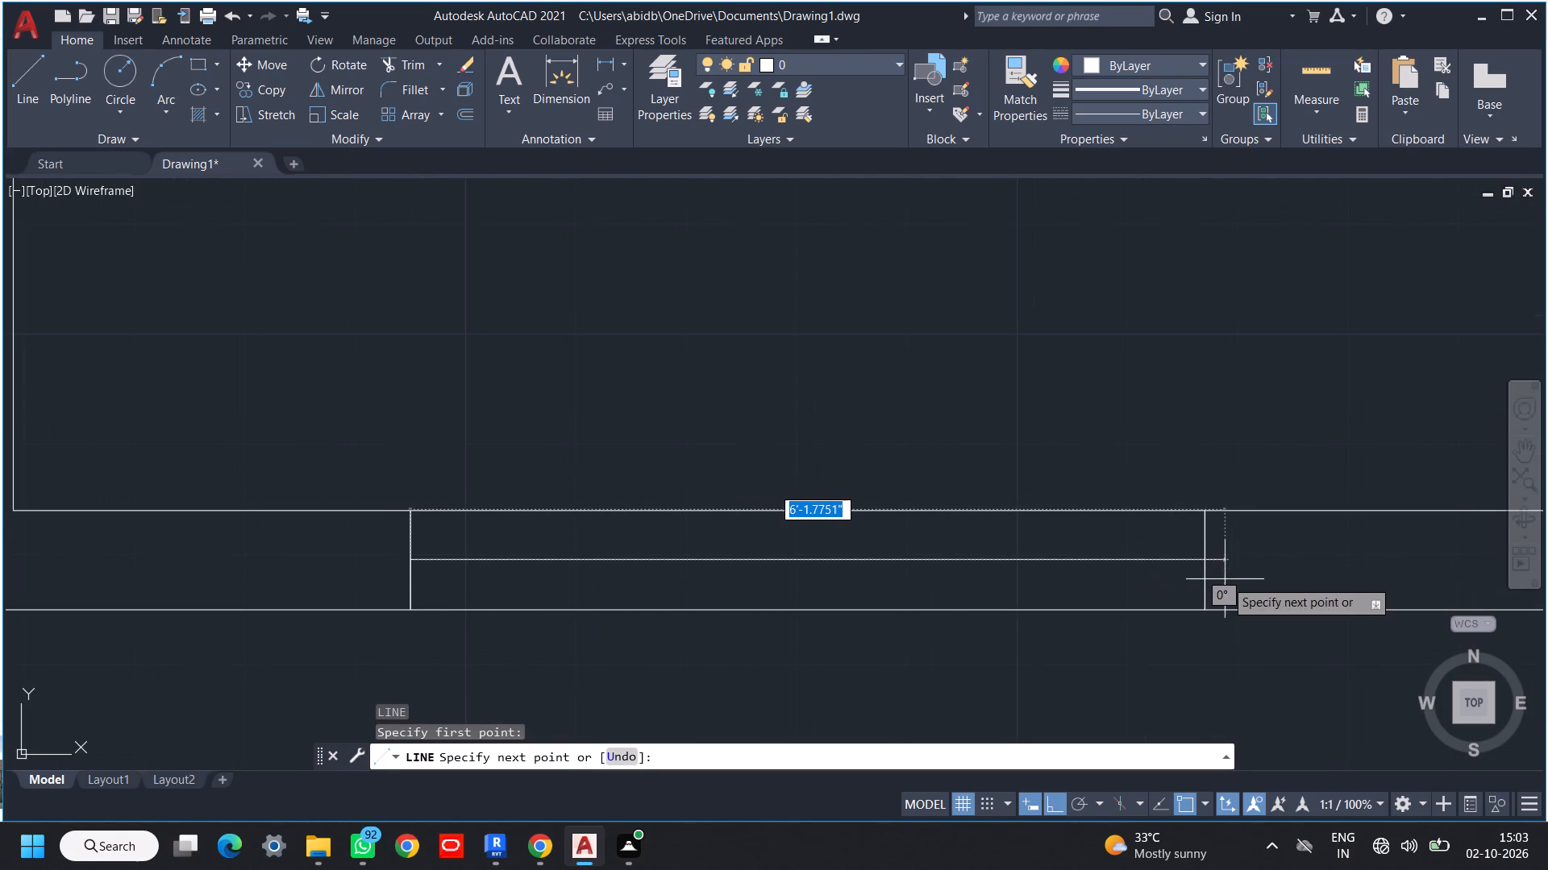
click(1211, 561)
middle_drag(1177, 565, 1067, 534)
key(Escape)
key(Escape)
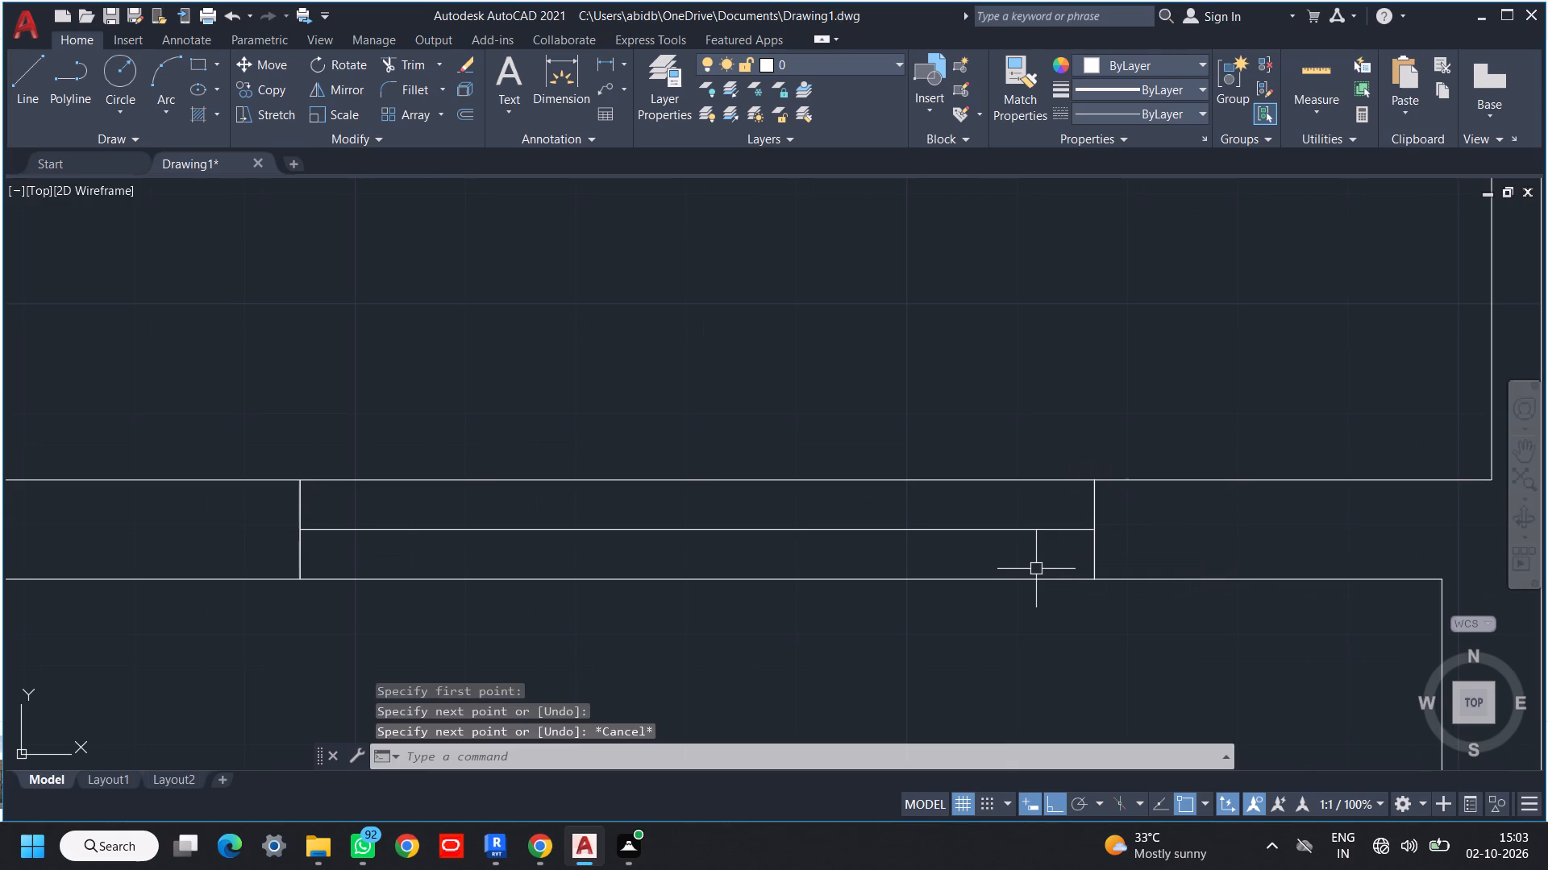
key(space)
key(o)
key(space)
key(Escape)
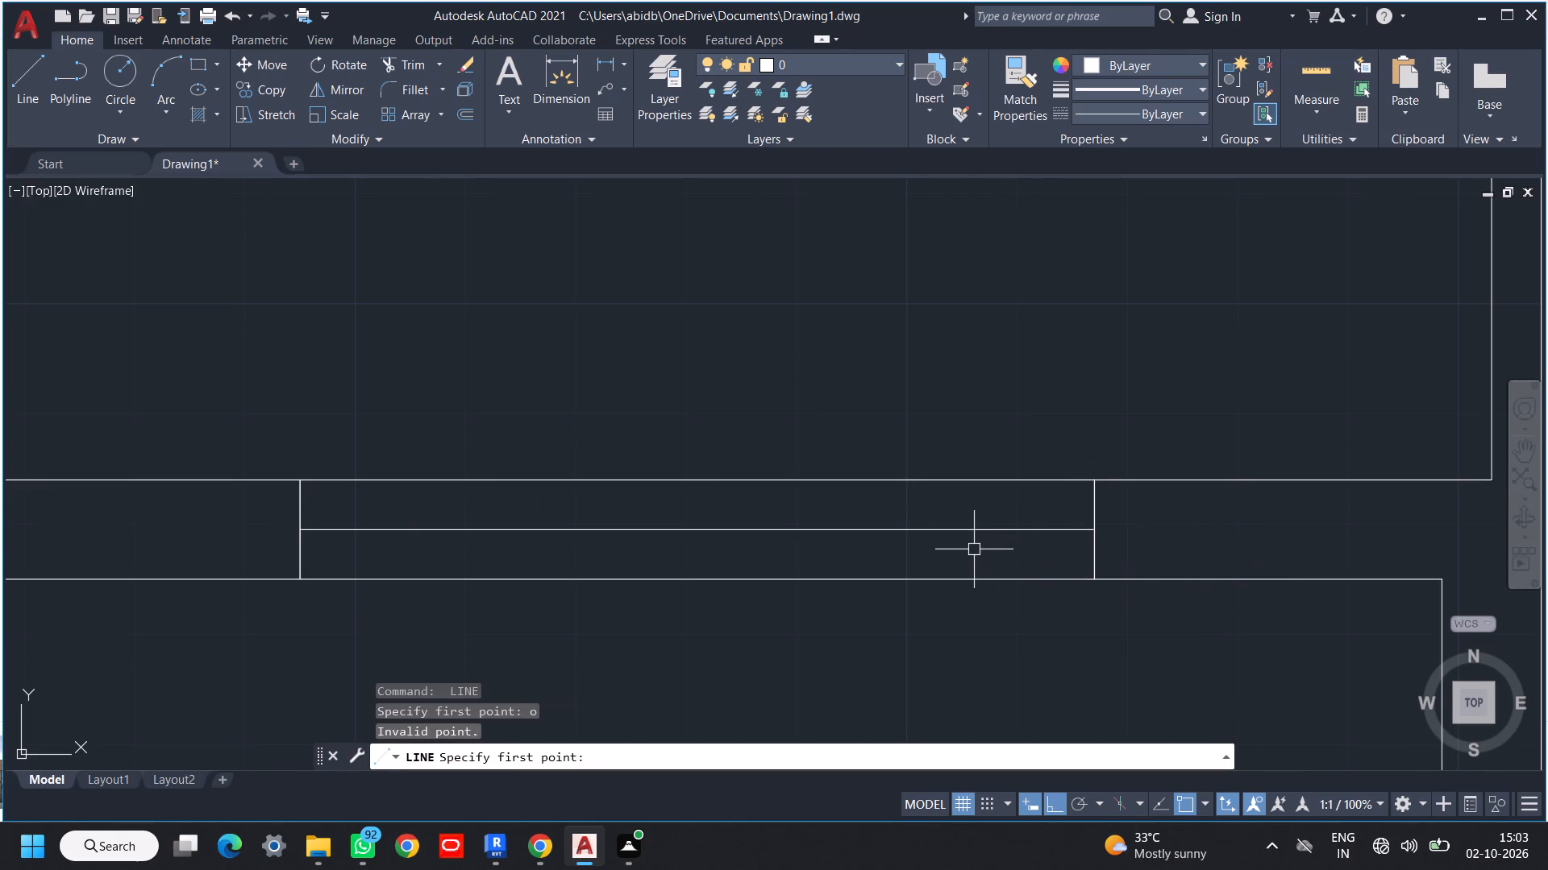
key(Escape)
Offset the opening's horizontal centre line 0.5" below and 0.5" above itself.
text(o)
key(space)
key(space)
click(970, 530)
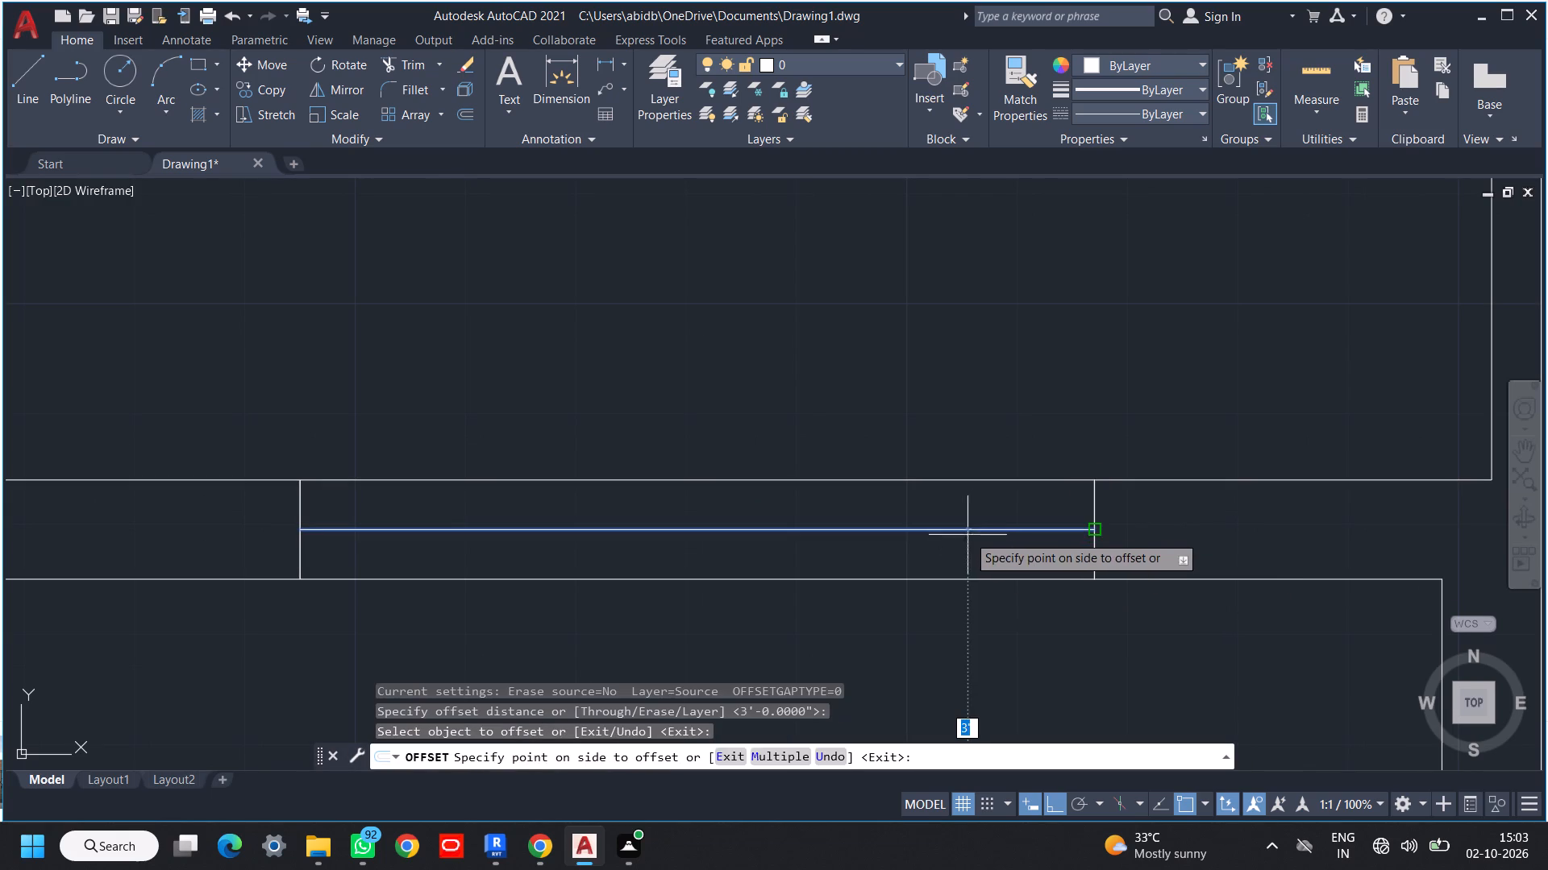
key(period)
text(5")
key(Return)
scroll(967, 545, up, 1)
click(970, 524)
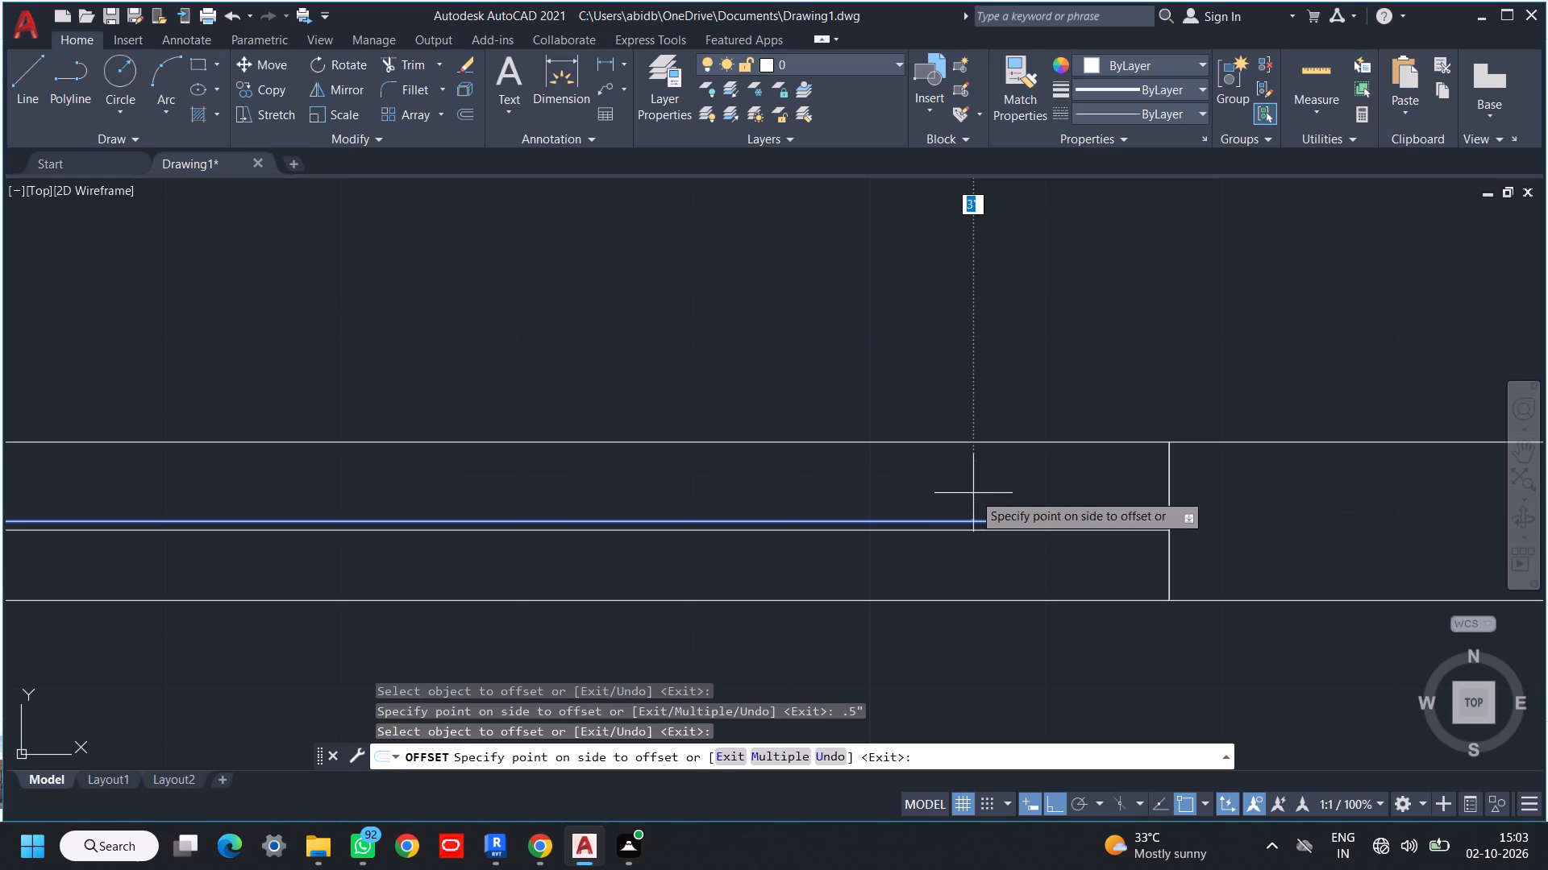
text(.5")
key(Return)
key(Escape)
Erase the middle of the three horizontal lines, leaving the two glazing lines in the opening.
scroll(955, 529, up, 2)
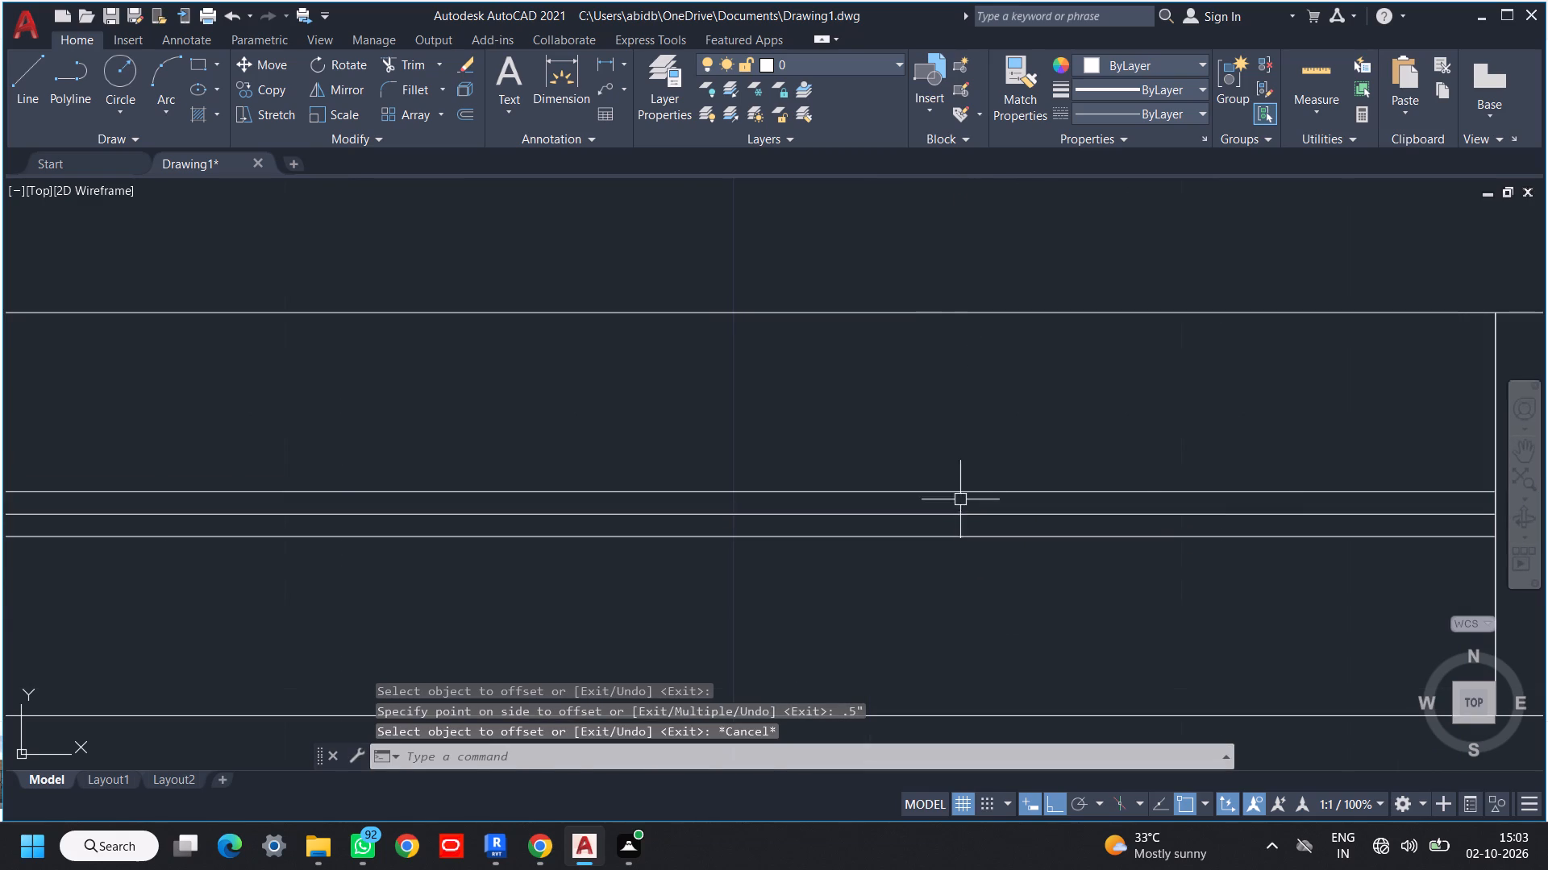
click(960, 499)
click(950, 520)
key(Delete)
scroll(950, 528, down, 3)
middle_drag(978, 539, 951, 544)
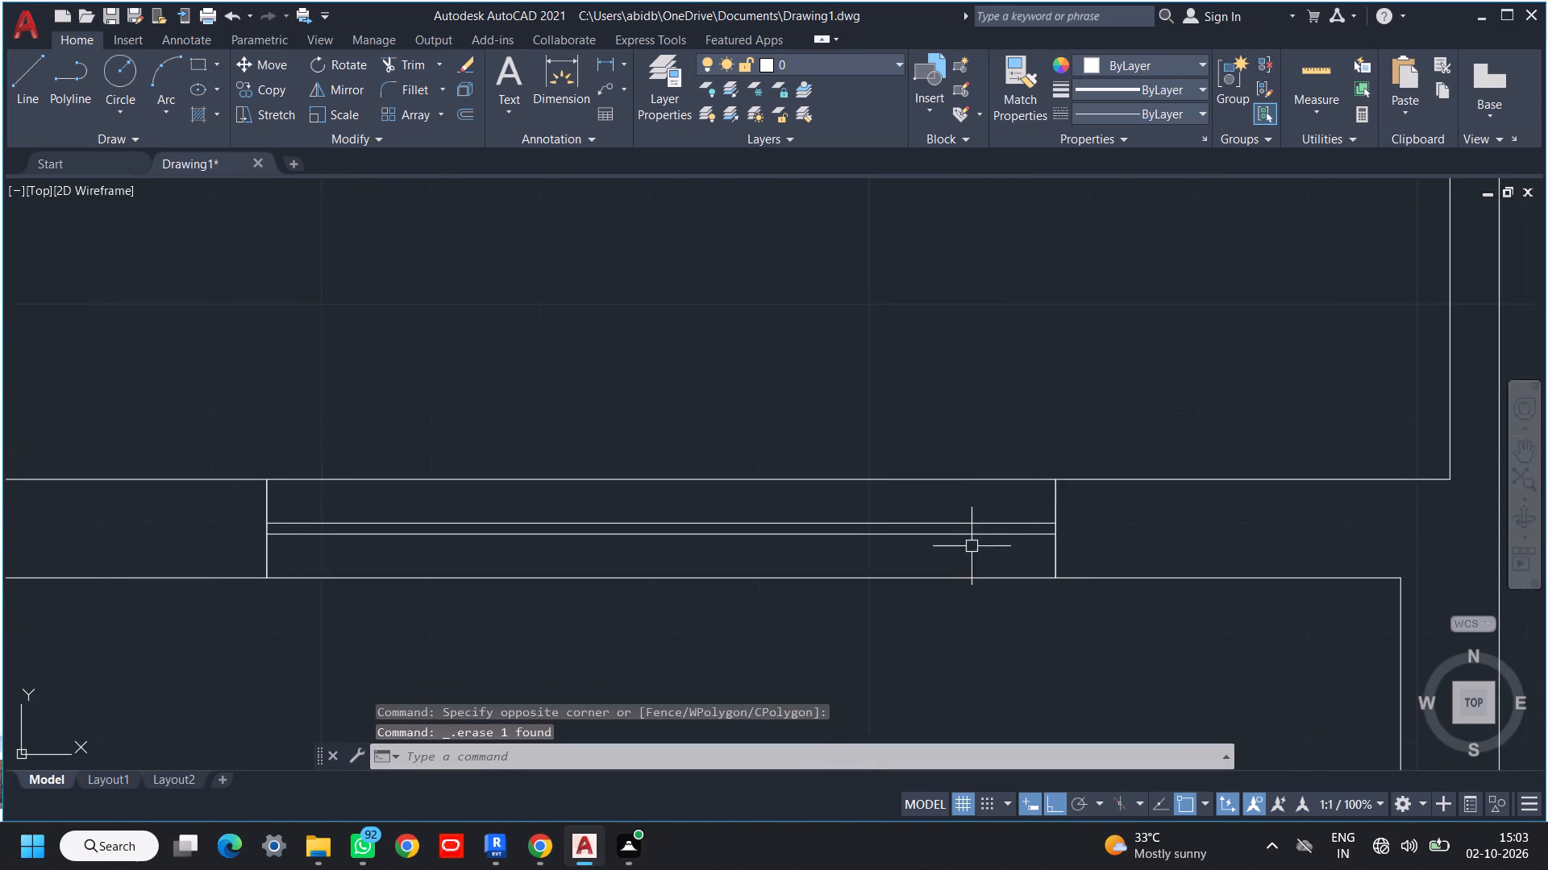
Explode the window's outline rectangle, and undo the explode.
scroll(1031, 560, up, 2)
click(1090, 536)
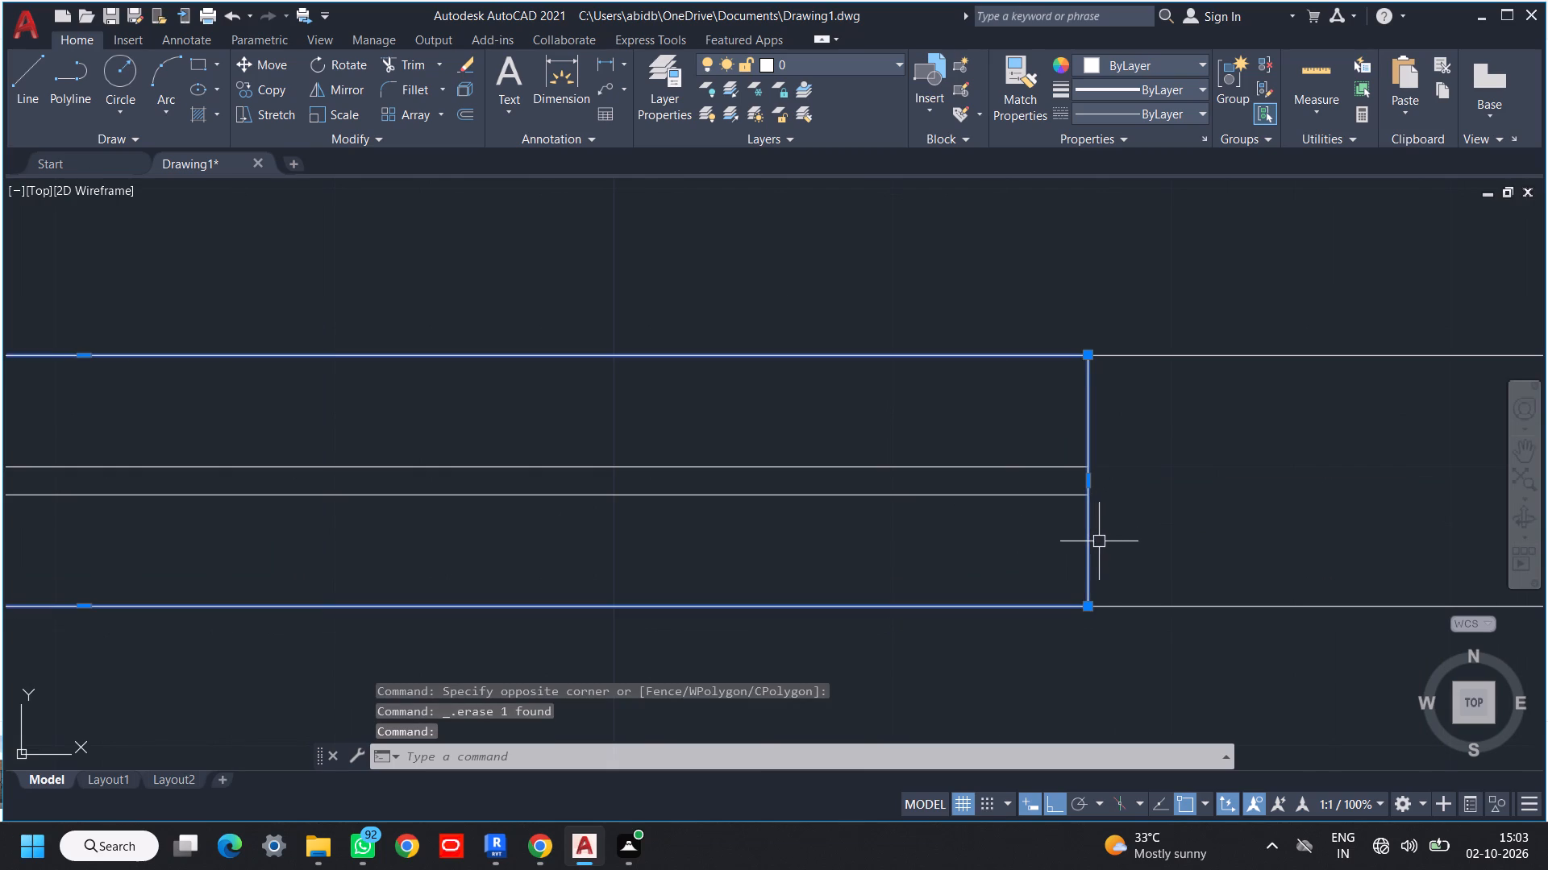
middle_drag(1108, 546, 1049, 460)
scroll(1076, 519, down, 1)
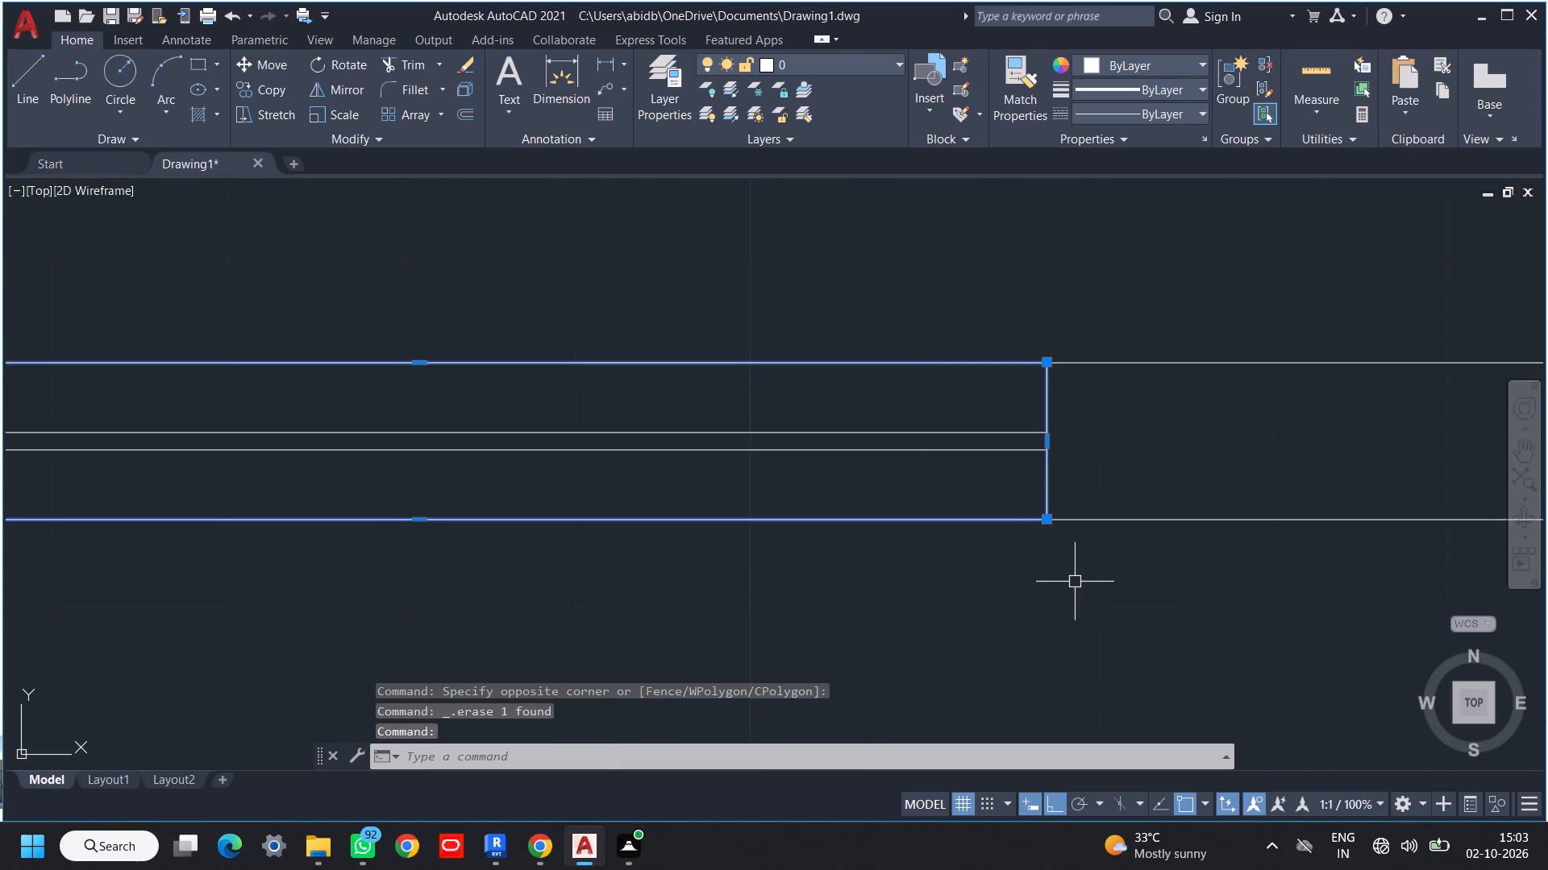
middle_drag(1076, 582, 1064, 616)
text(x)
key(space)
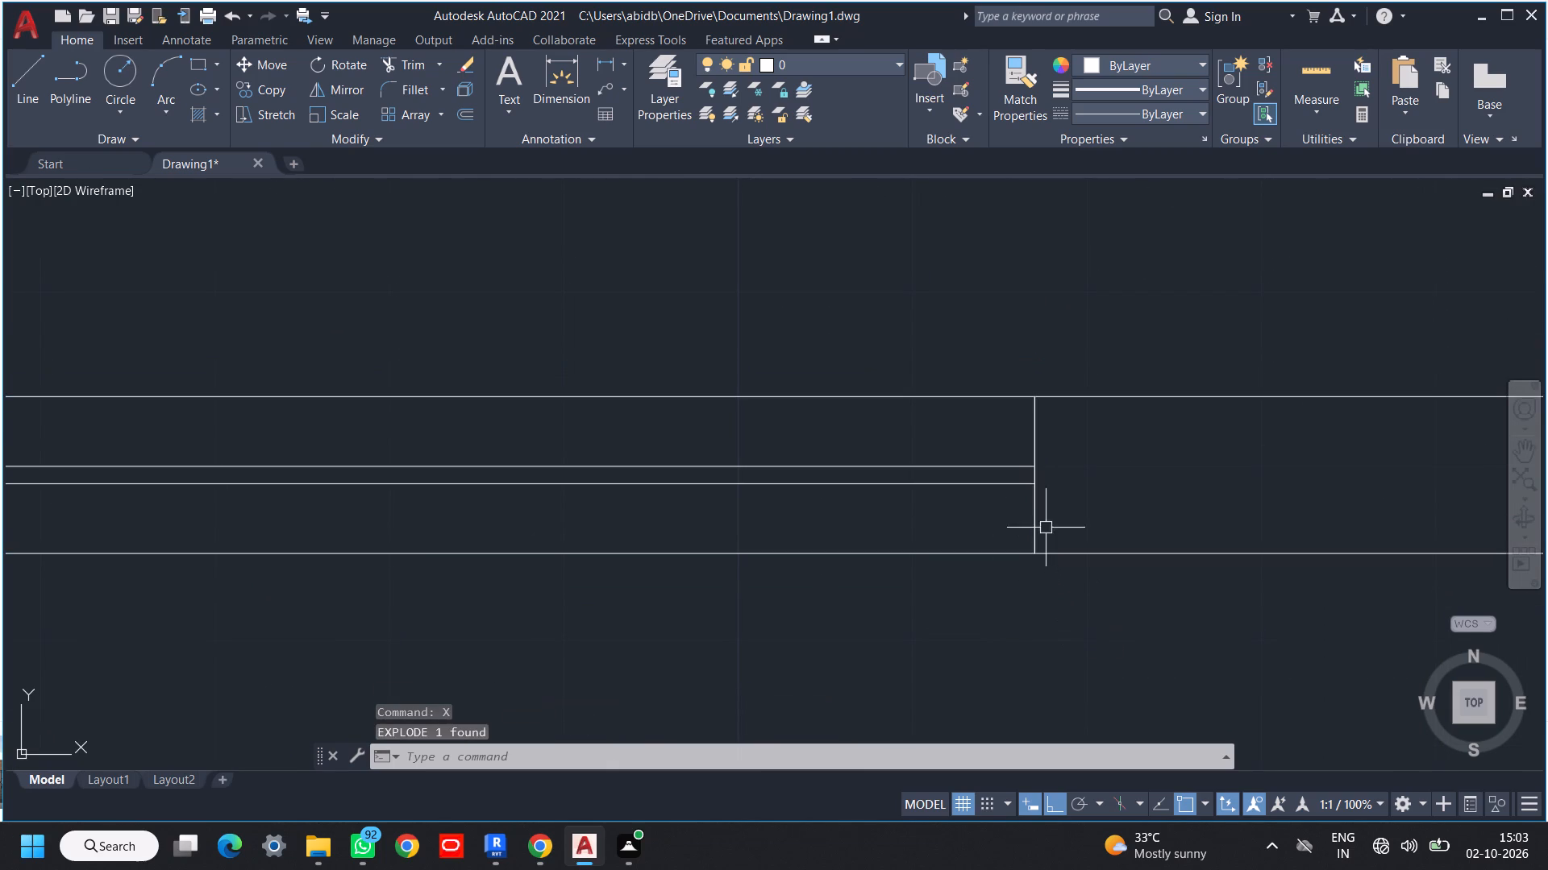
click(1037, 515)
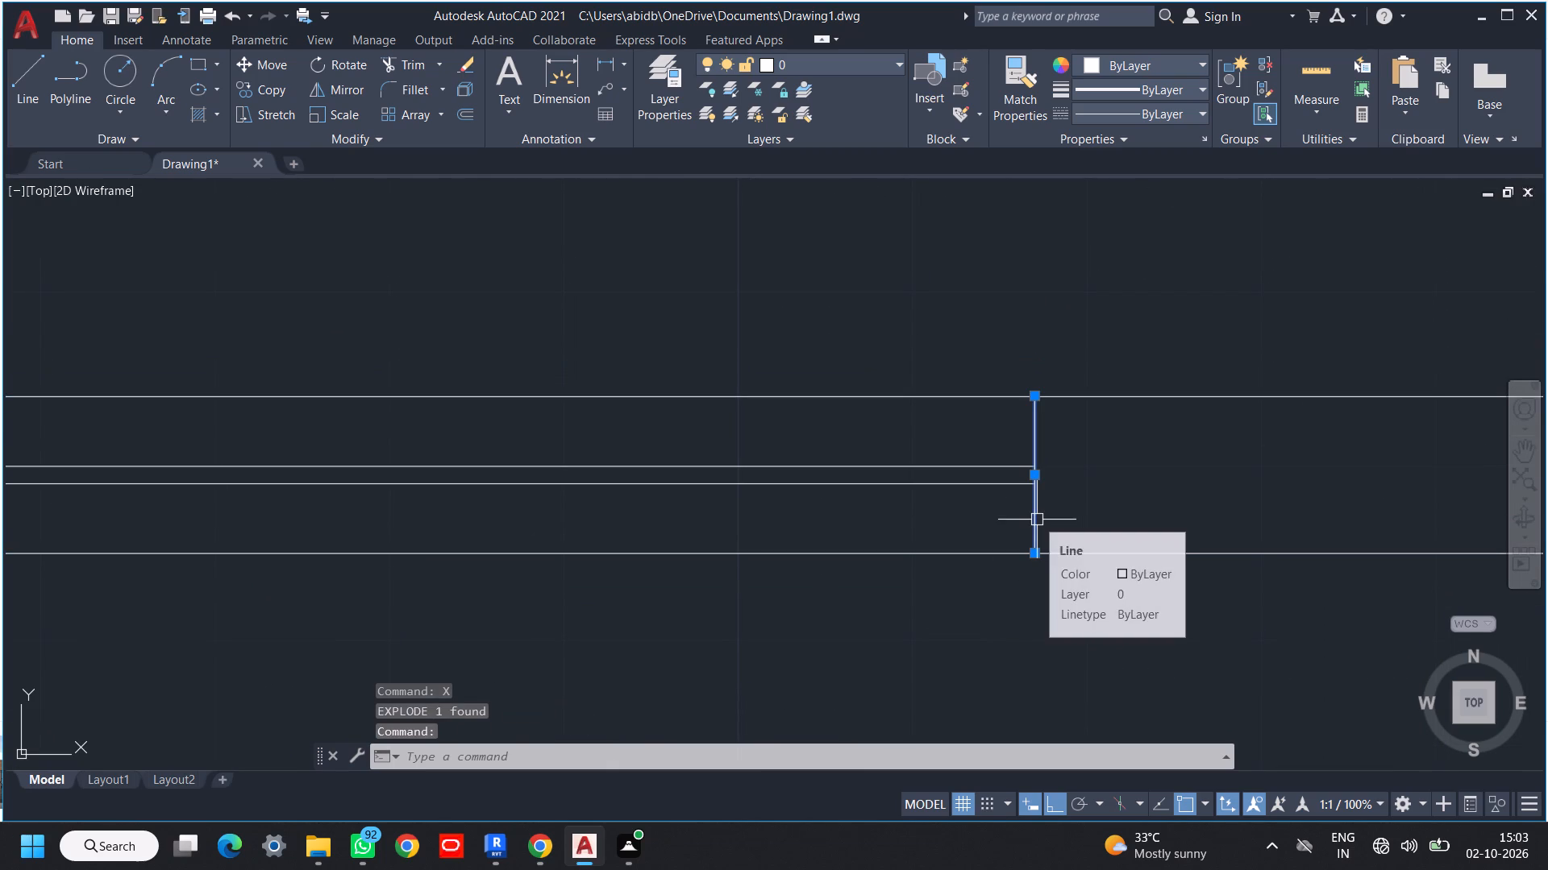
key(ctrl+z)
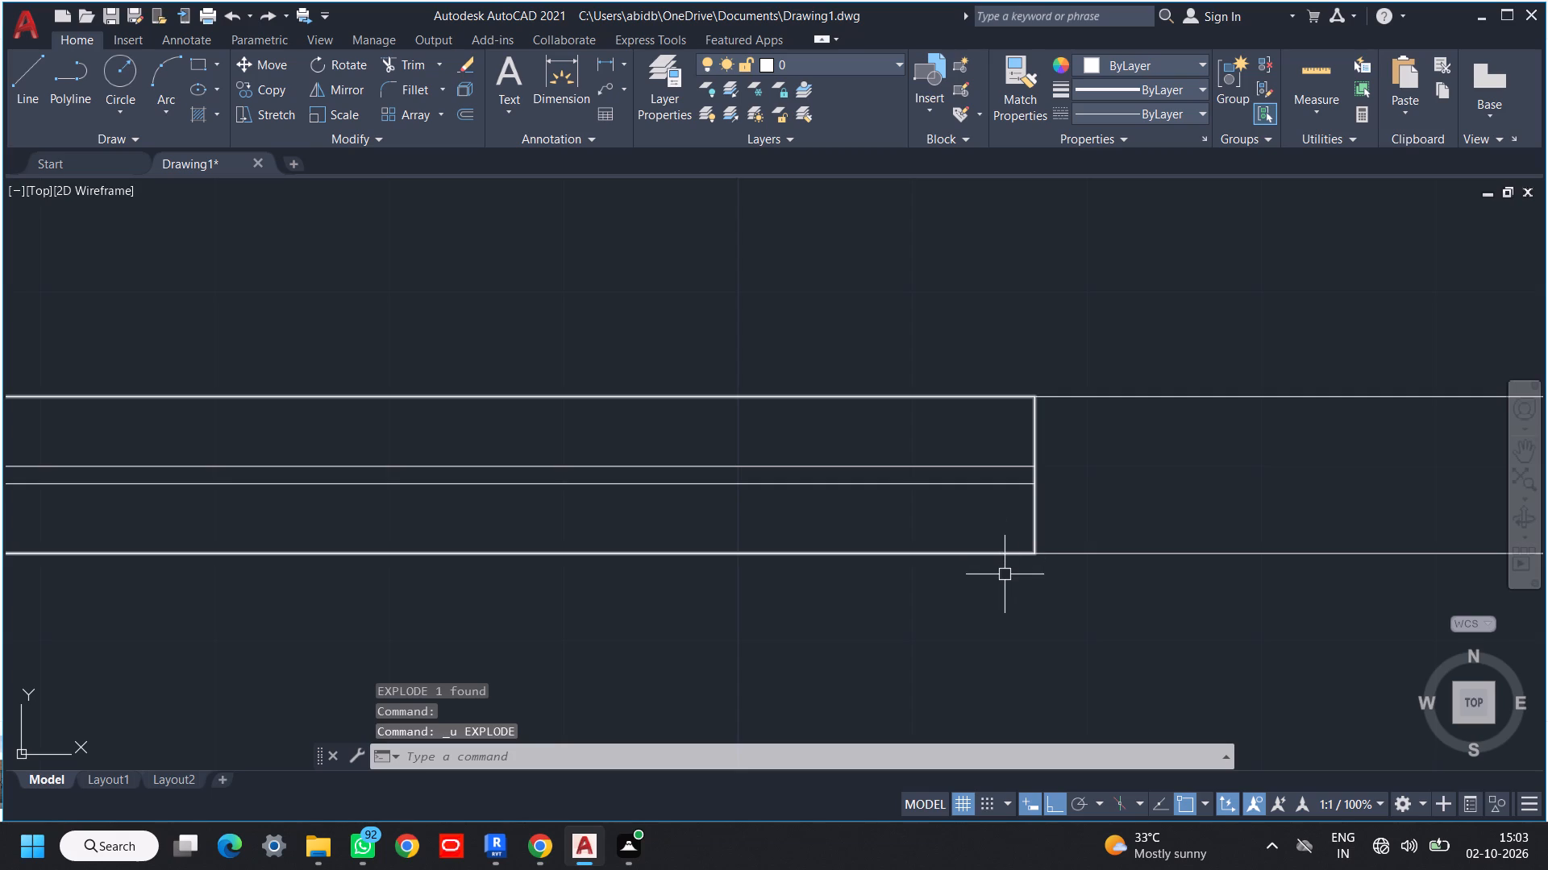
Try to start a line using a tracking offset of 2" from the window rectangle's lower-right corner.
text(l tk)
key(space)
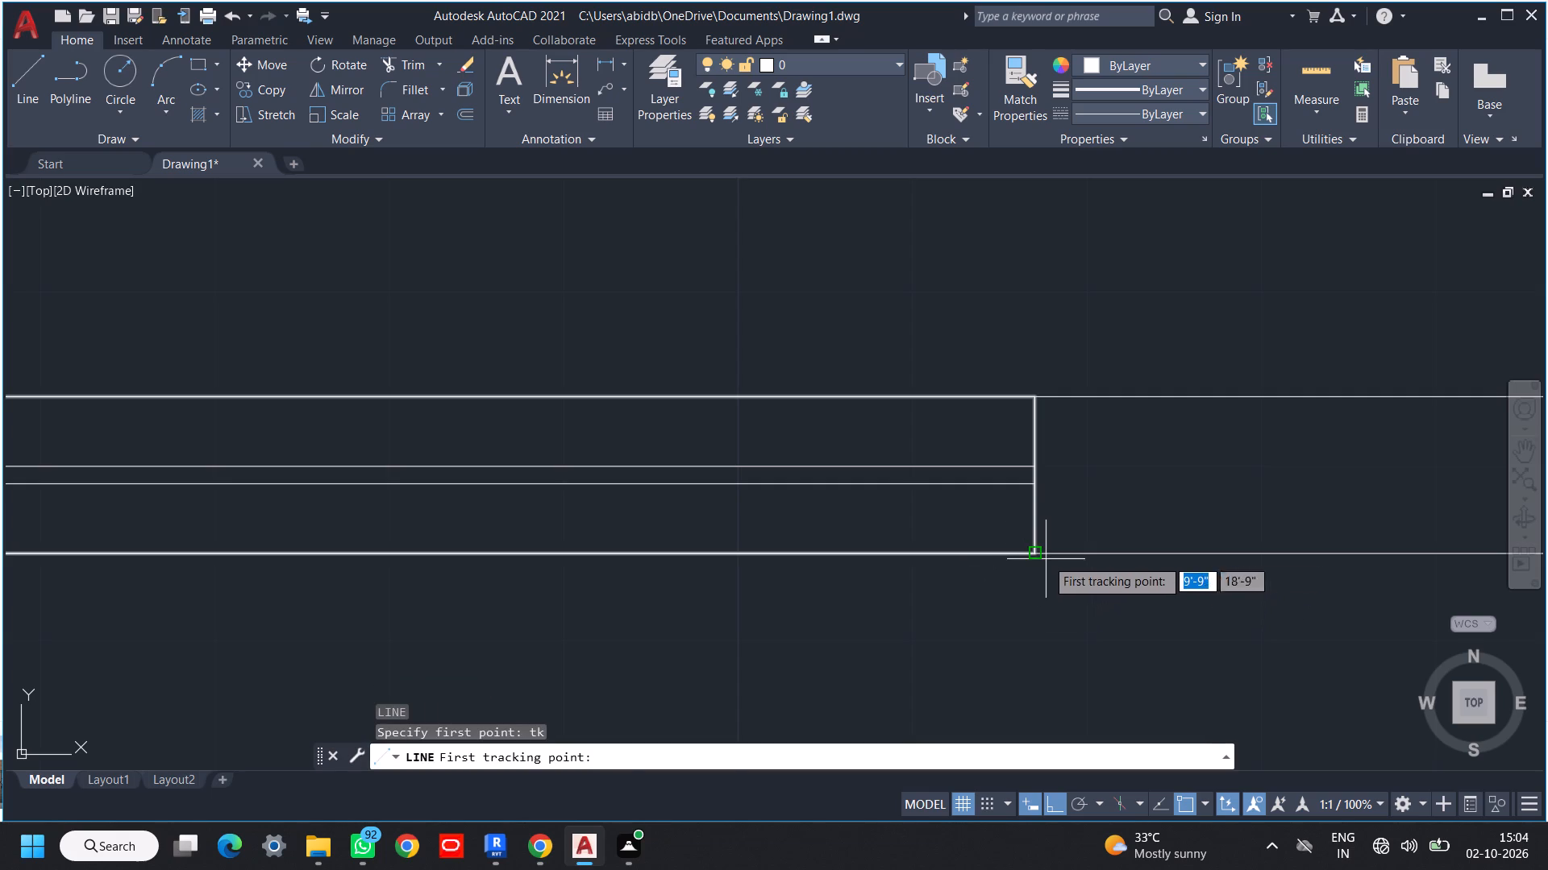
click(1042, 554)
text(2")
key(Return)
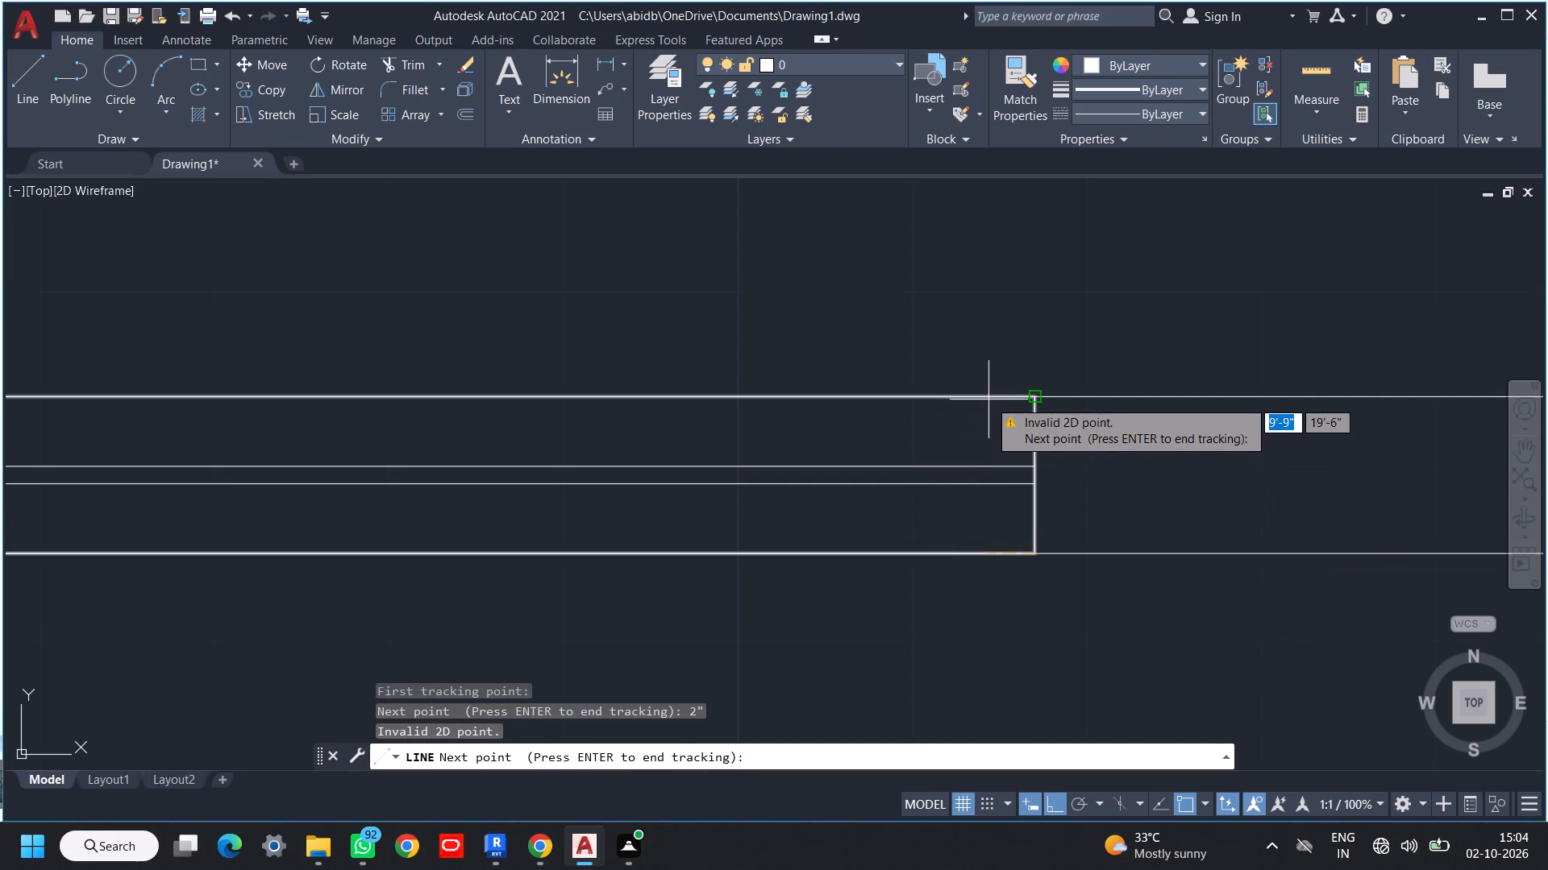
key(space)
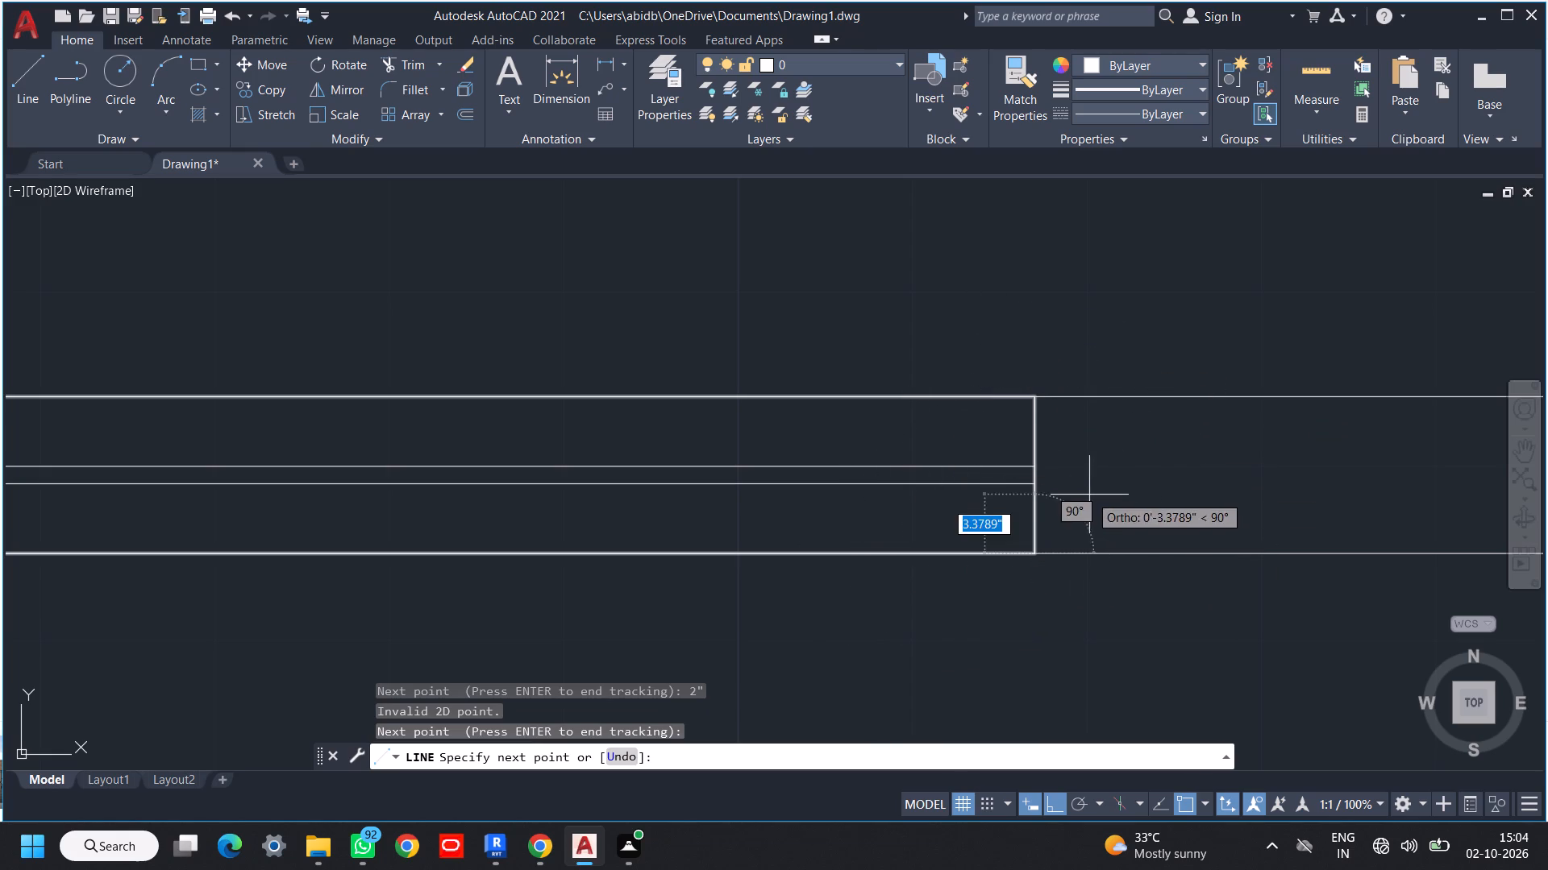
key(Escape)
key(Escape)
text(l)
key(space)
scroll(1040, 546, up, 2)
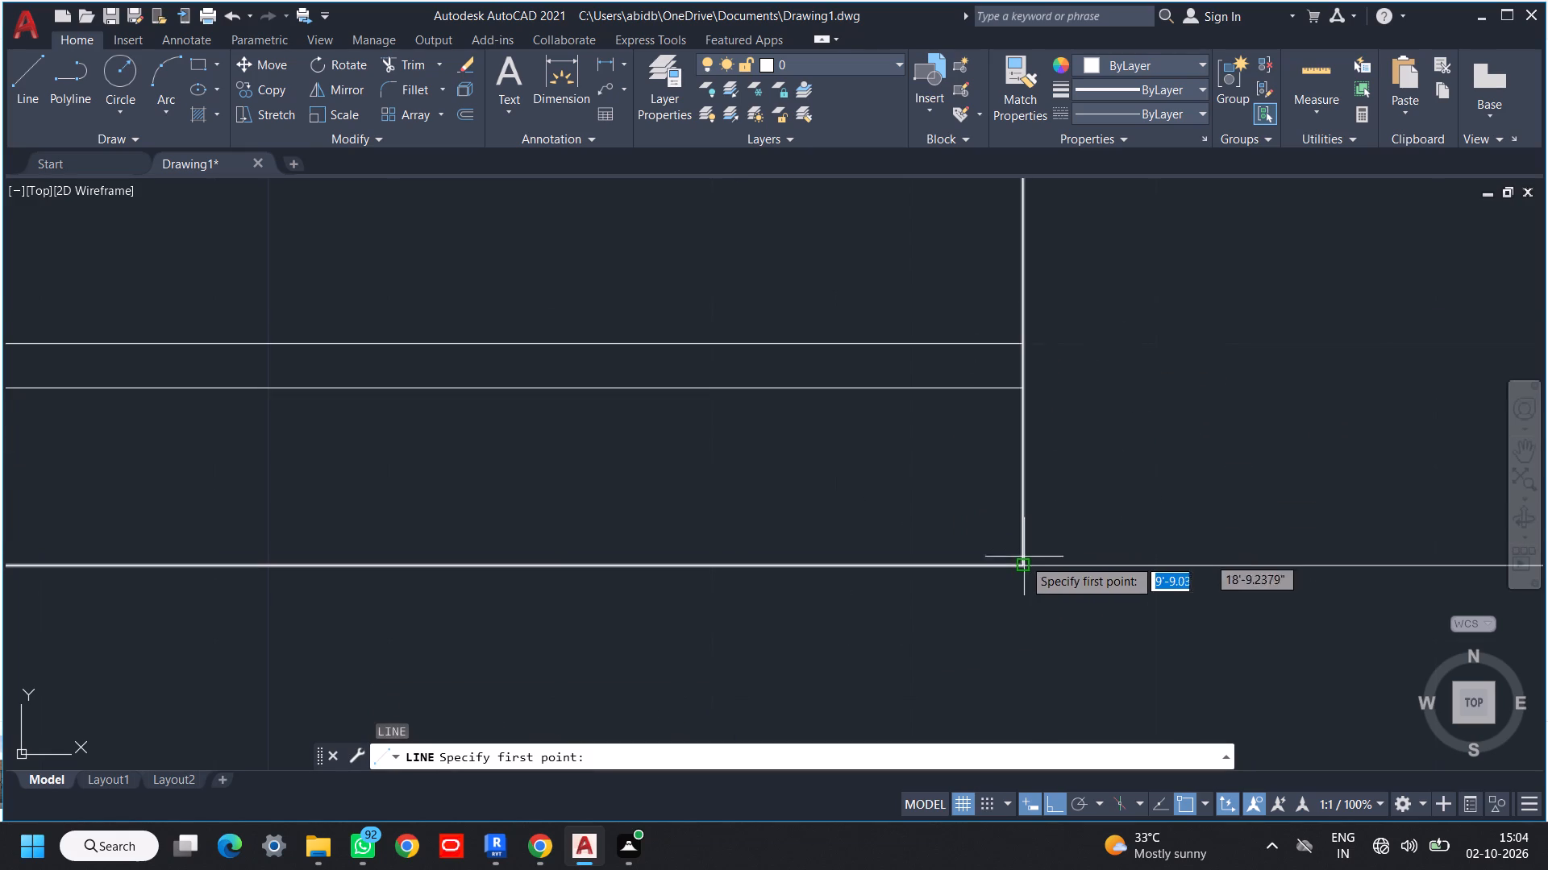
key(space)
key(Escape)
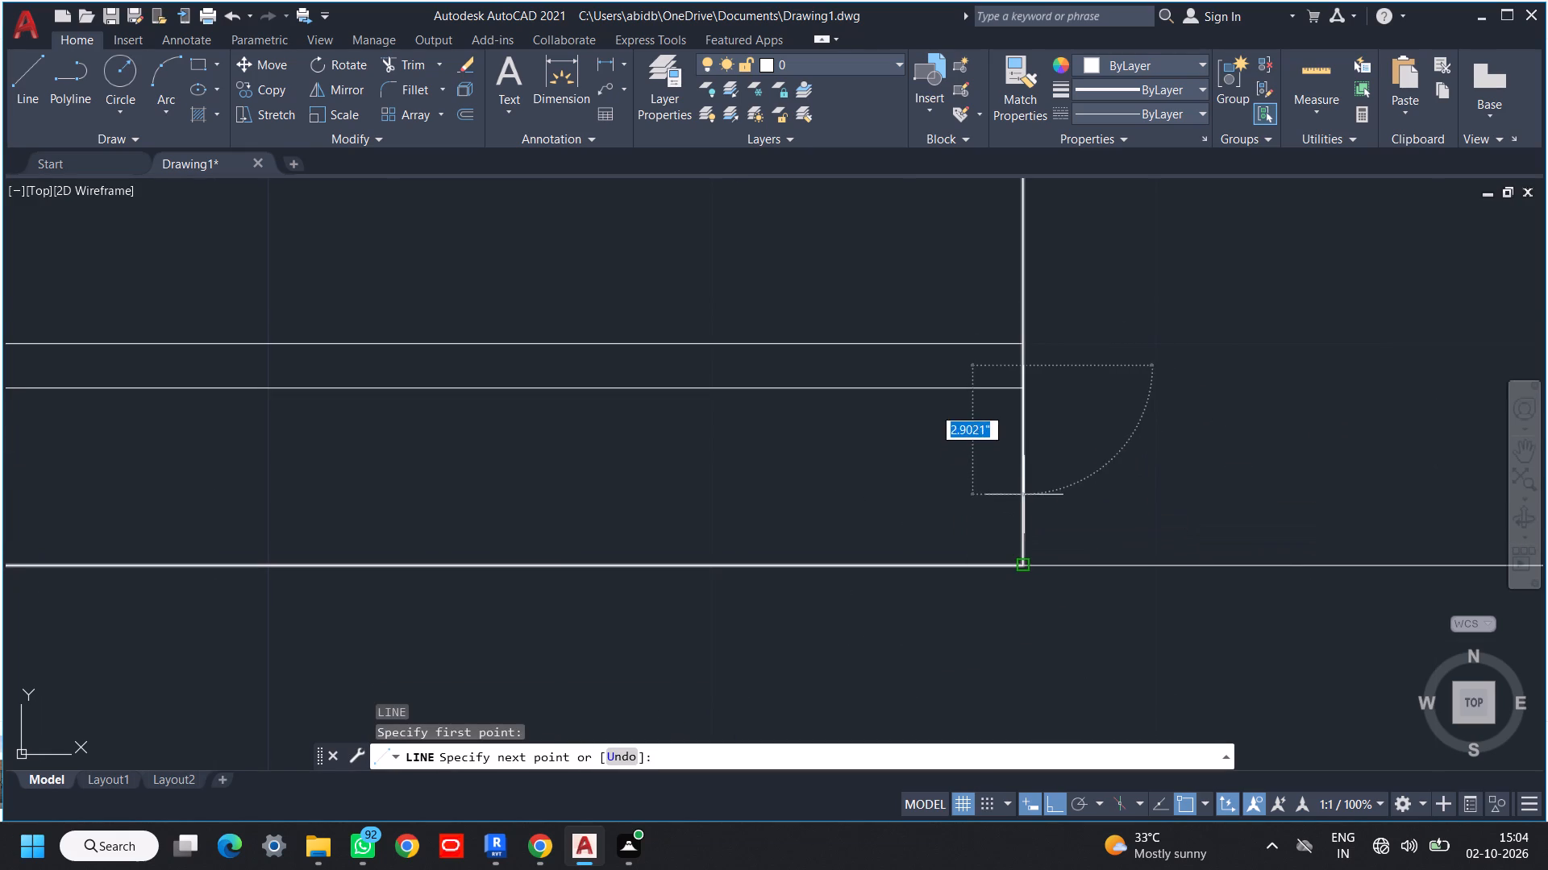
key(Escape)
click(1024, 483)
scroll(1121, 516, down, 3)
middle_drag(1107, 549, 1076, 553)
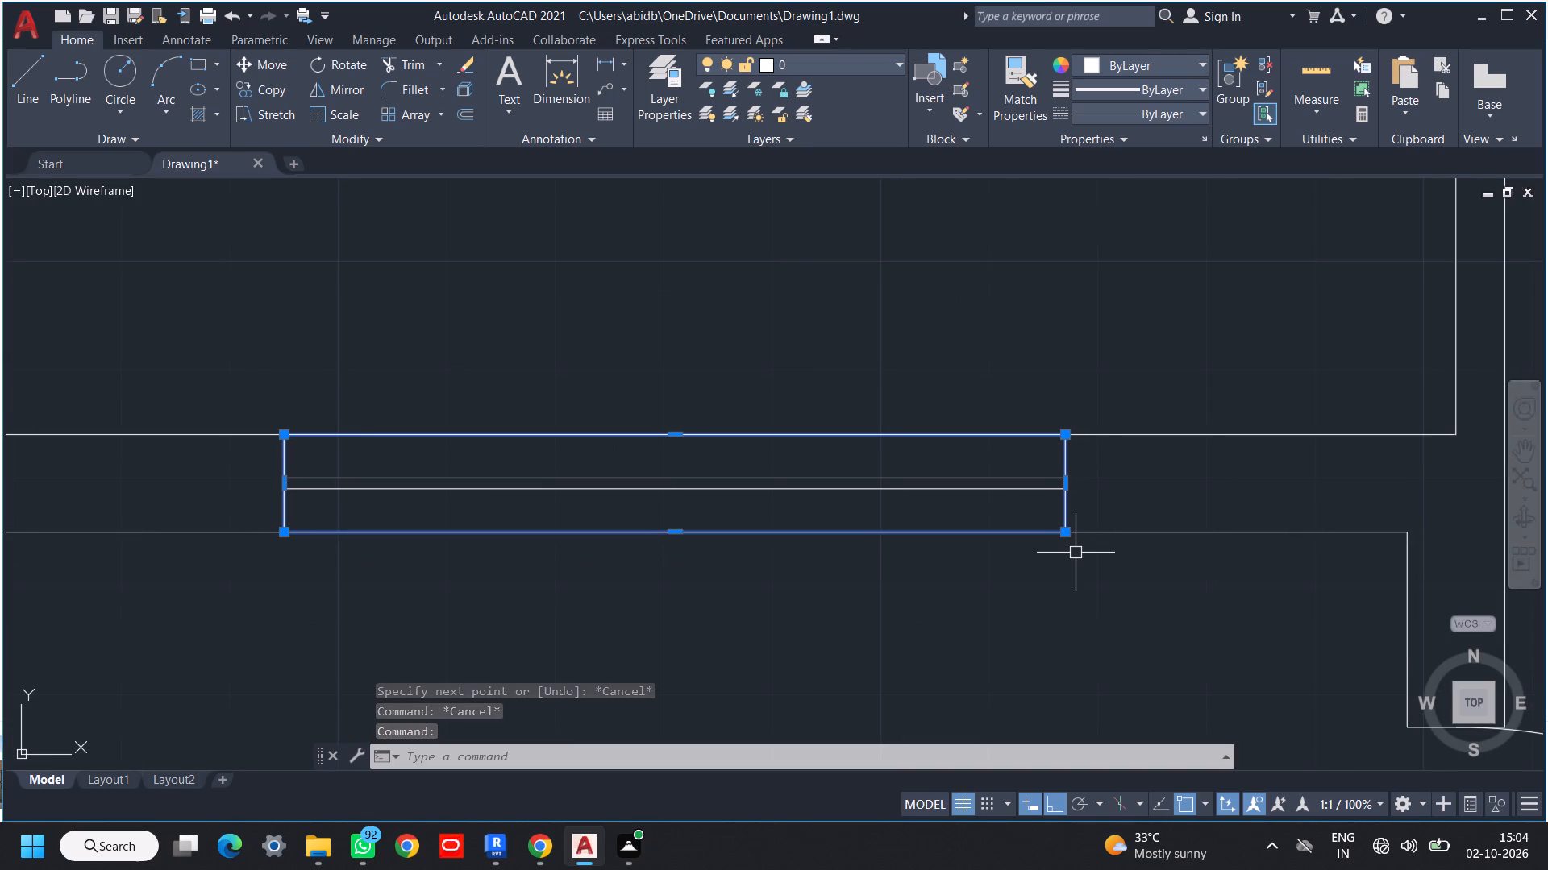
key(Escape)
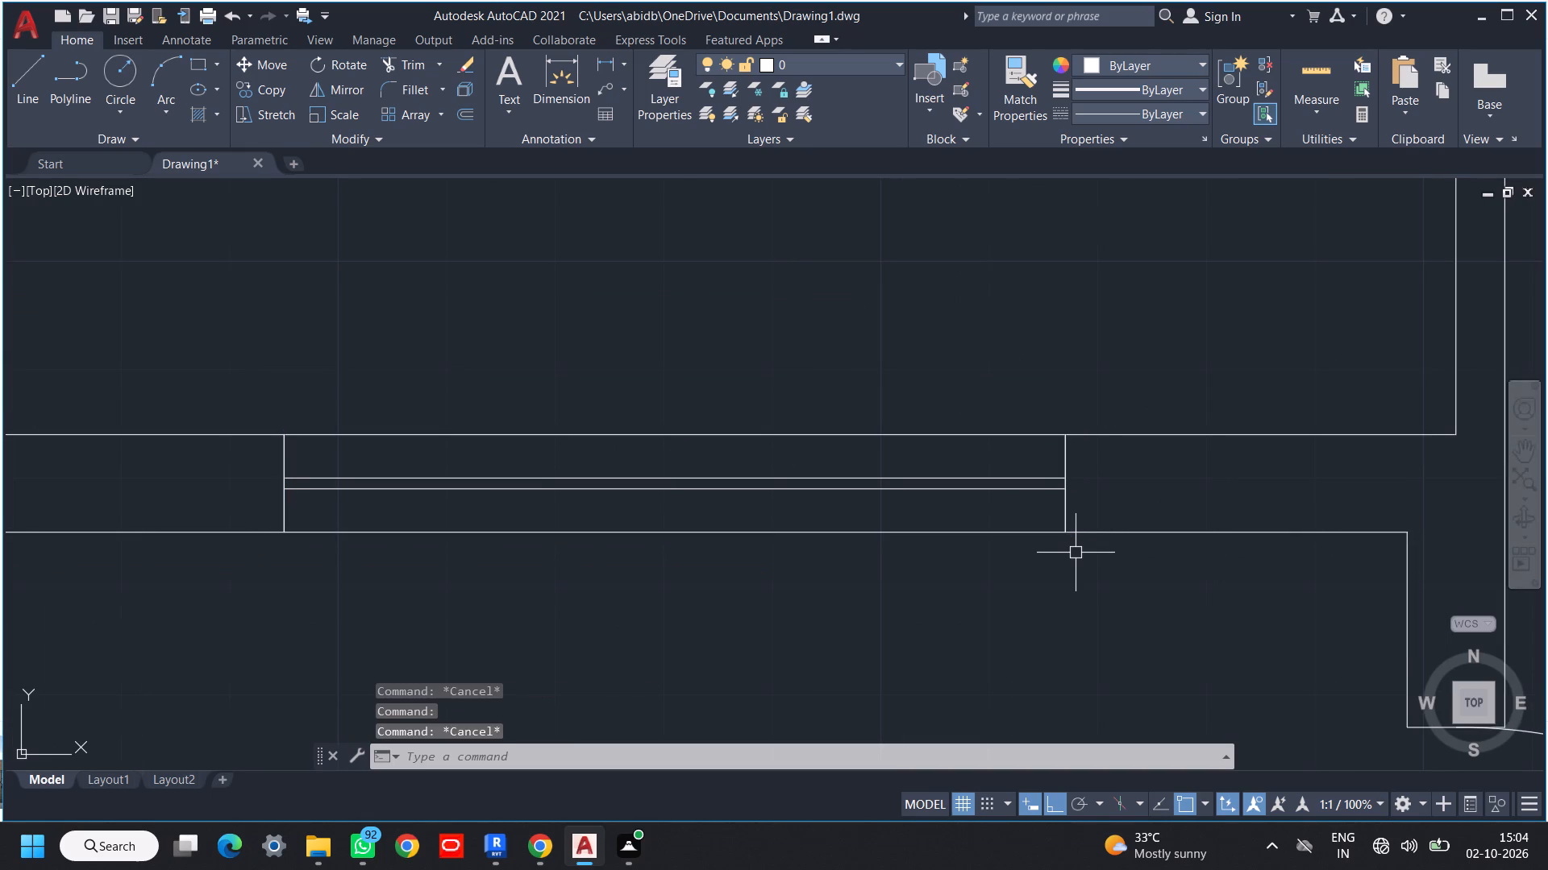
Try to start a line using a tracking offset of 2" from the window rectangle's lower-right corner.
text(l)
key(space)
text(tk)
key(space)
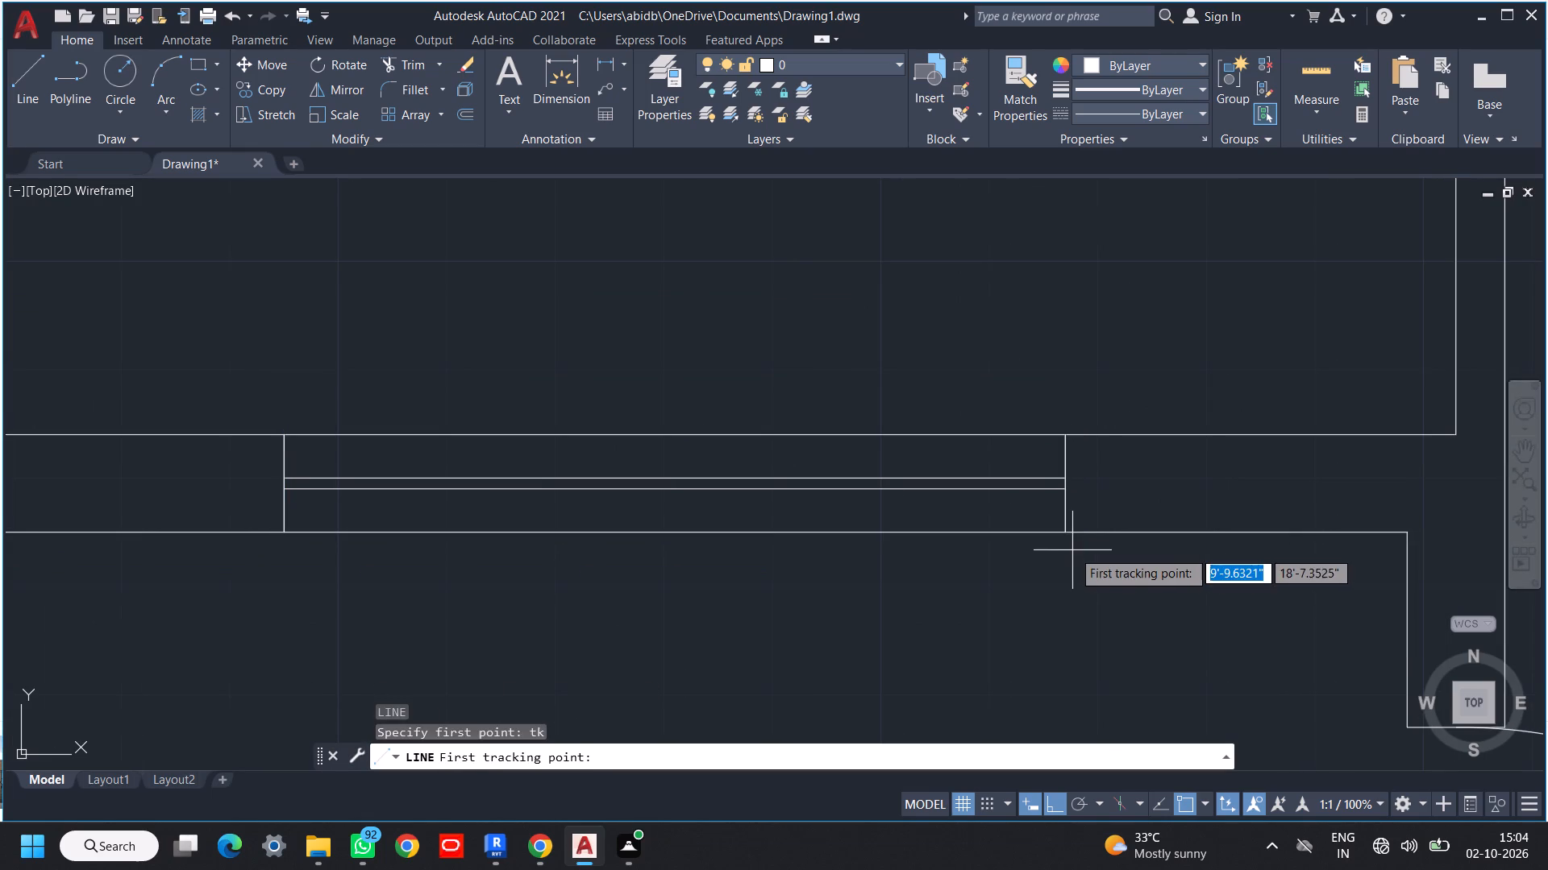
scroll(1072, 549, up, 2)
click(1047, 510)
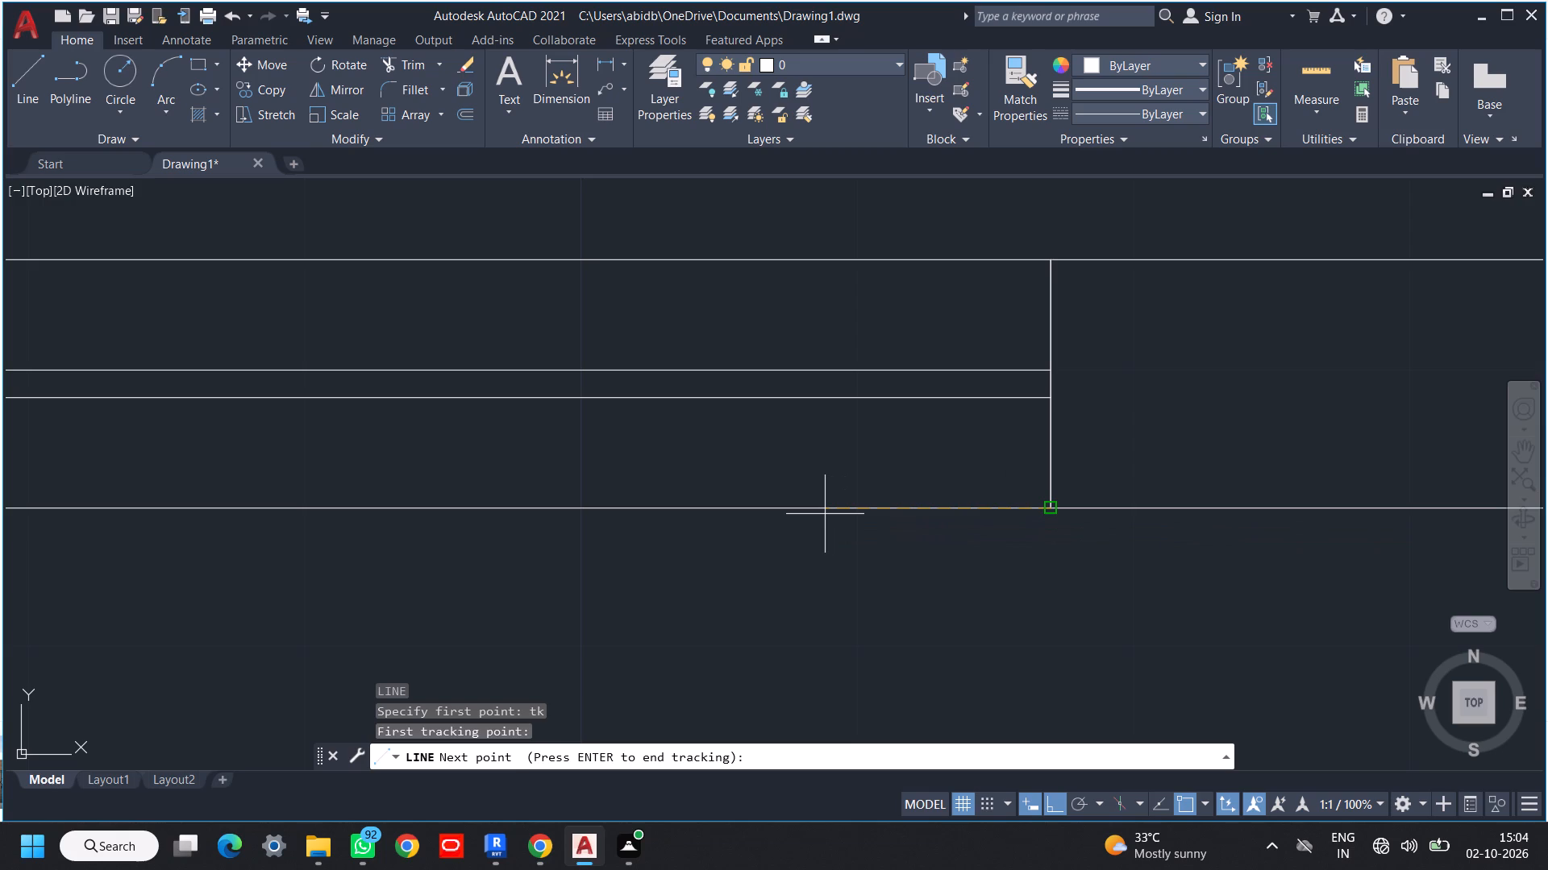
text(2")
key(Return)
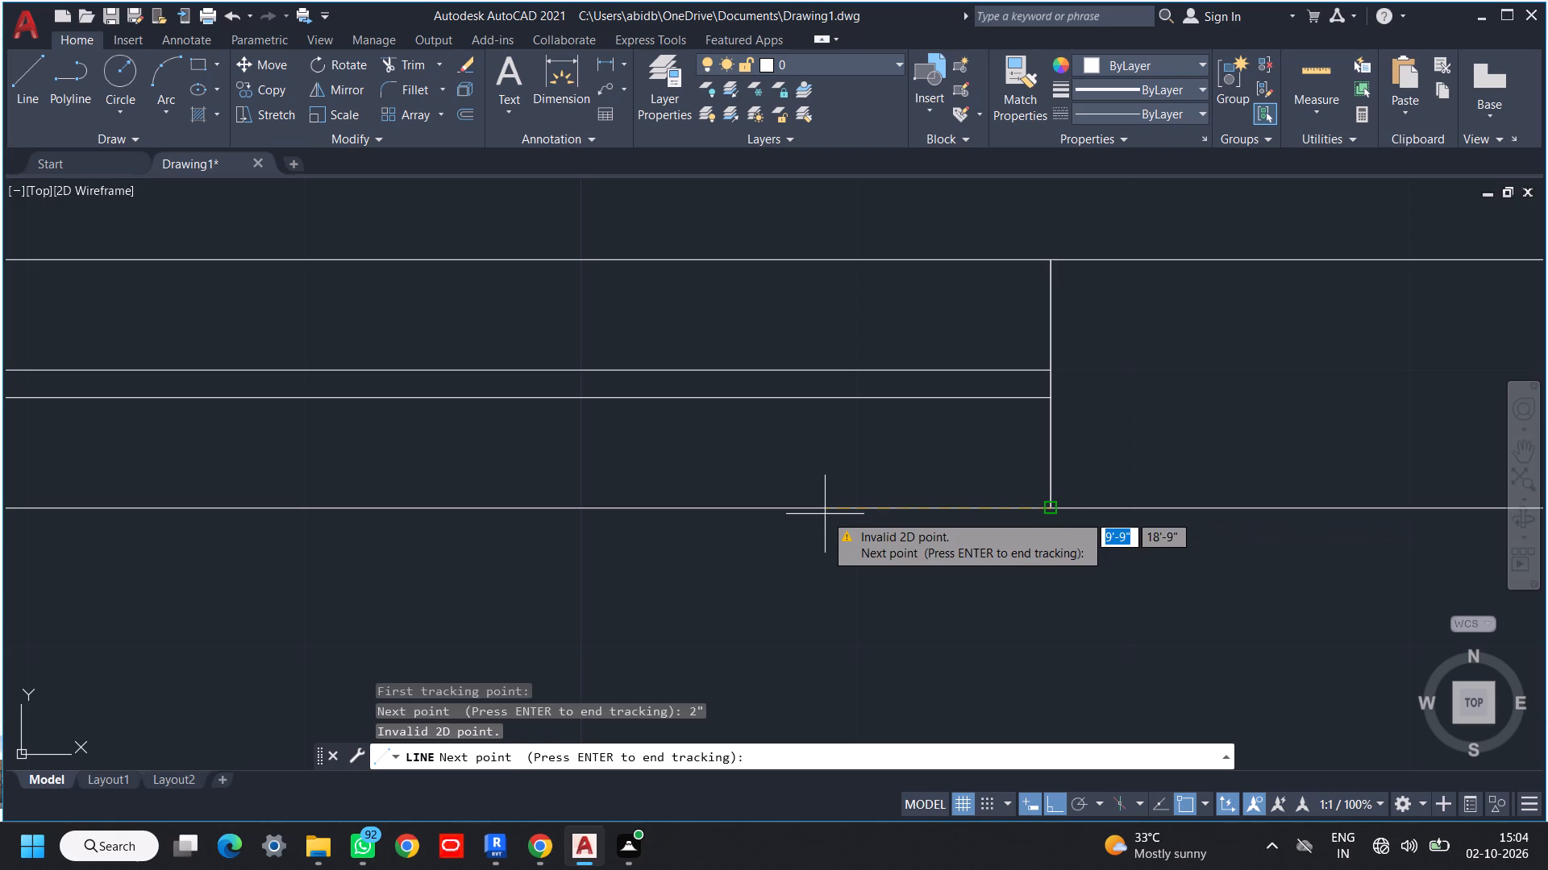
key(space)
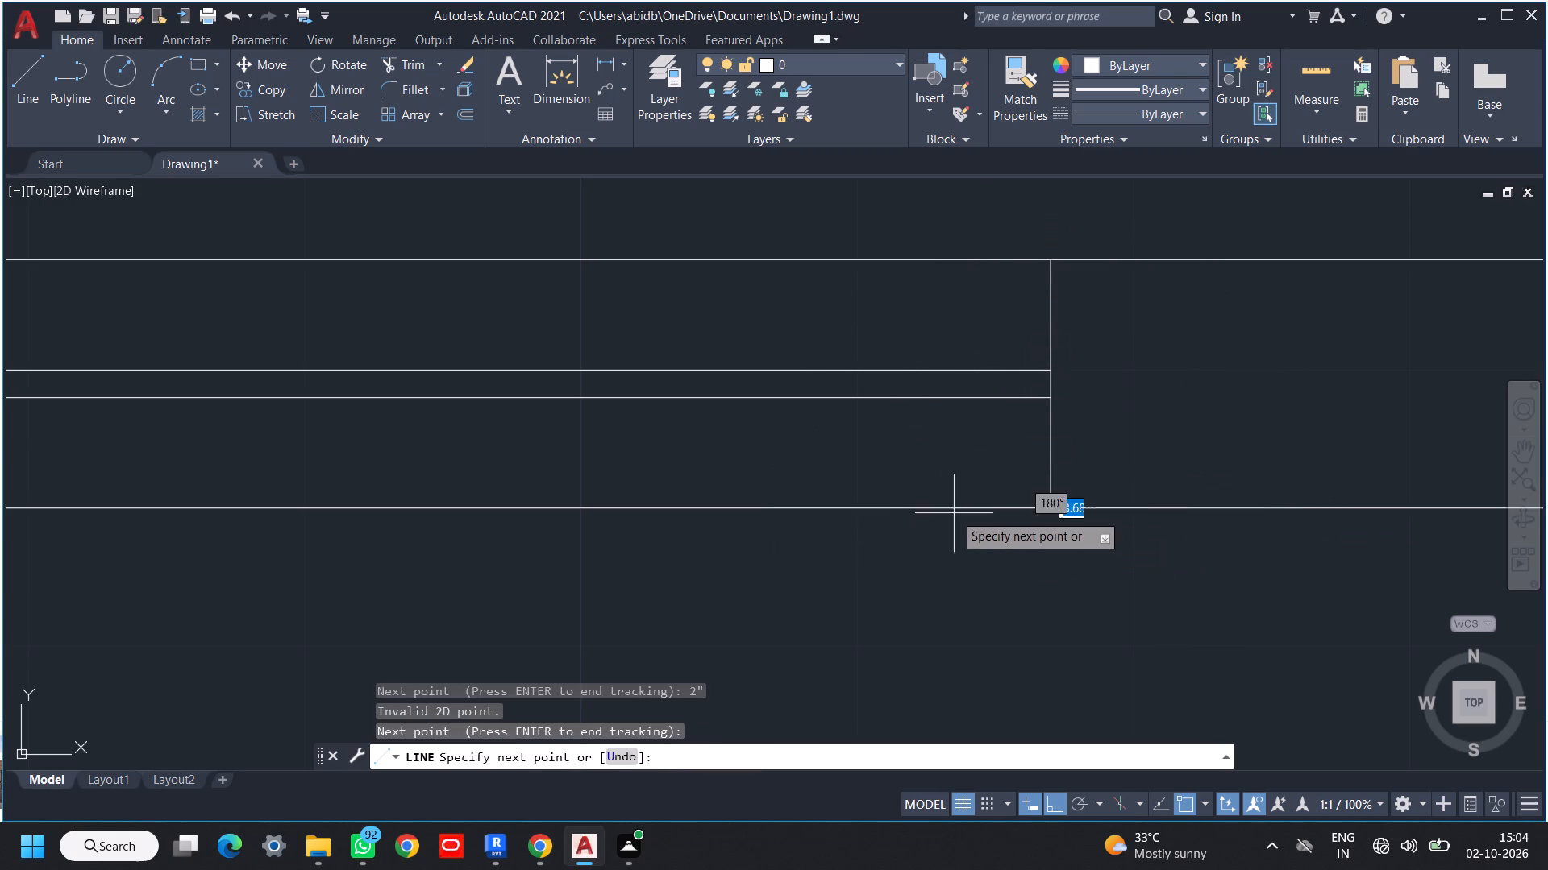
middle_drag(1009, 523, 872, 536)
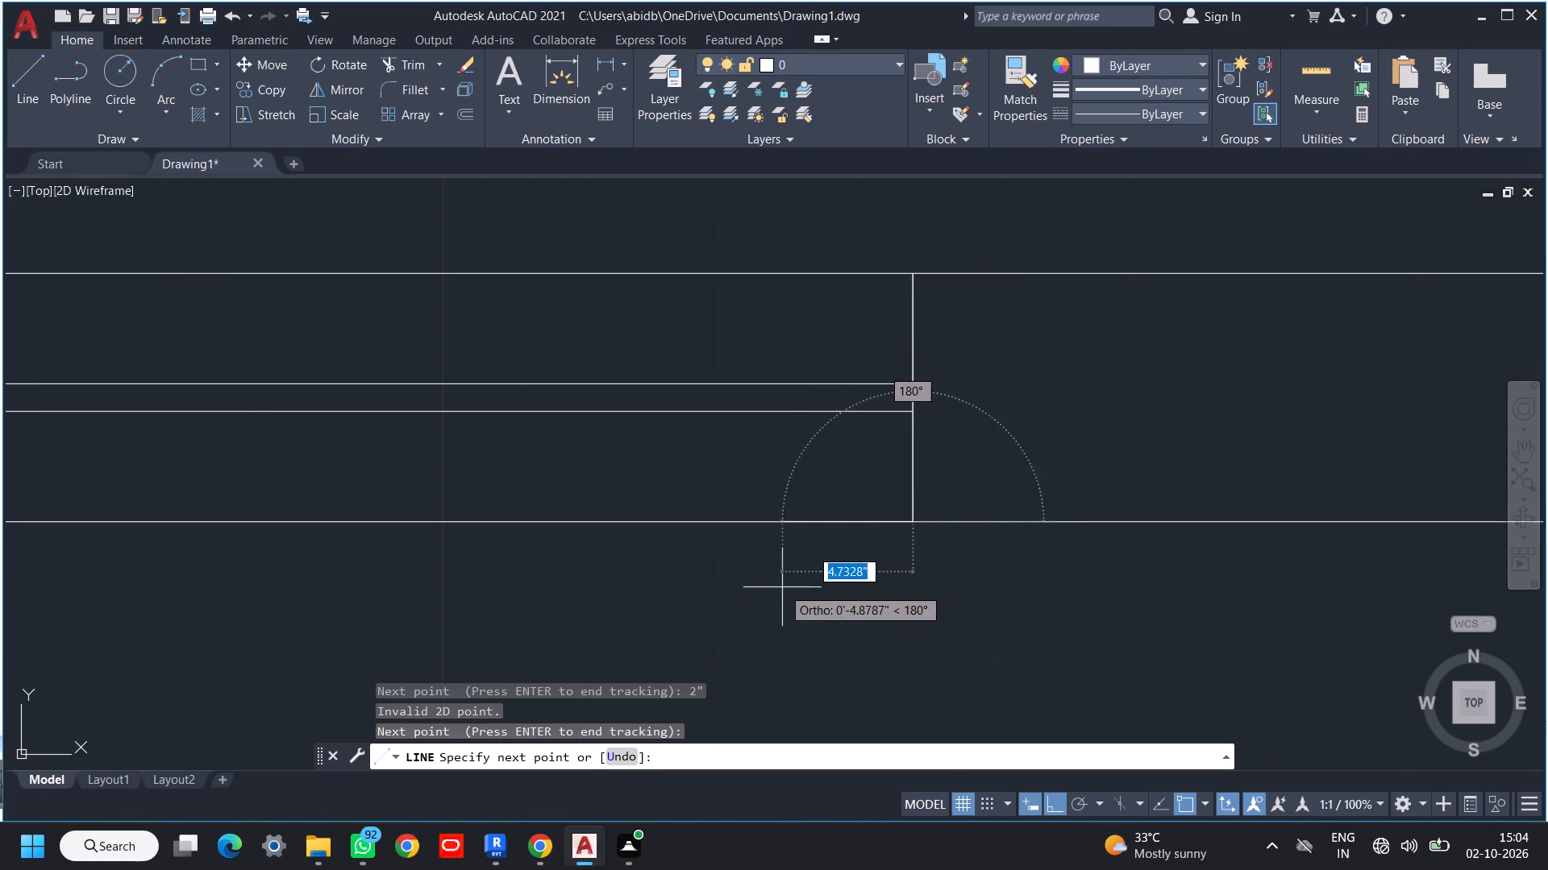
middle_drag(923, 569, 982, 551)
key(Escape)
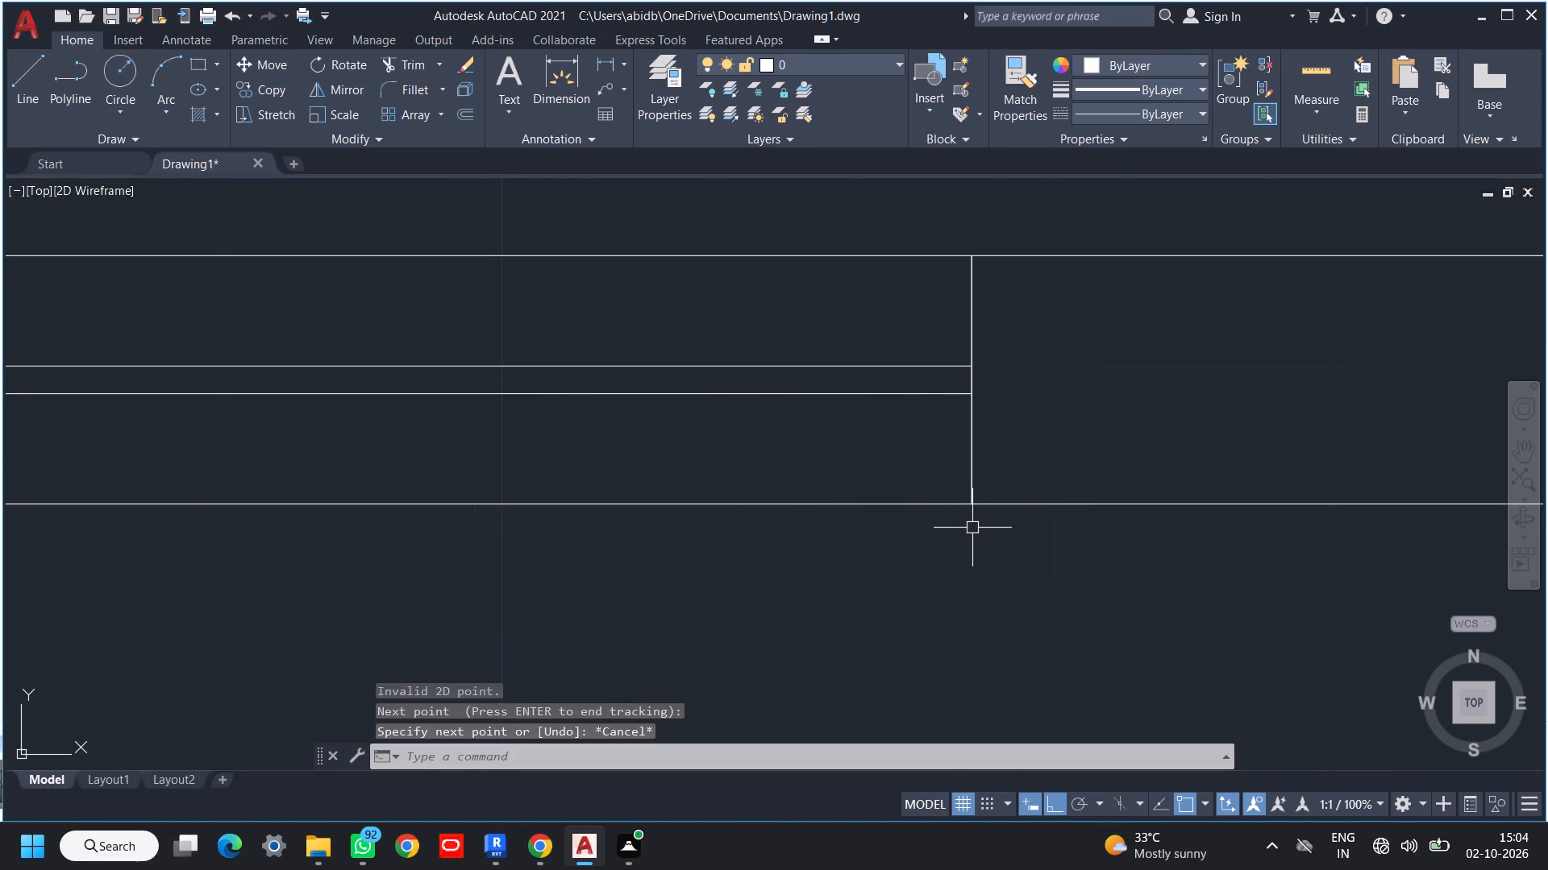
Draw a vertical jamb line across the window opening, tracked 2" inward from the rectangle's lower-right corner.
text(l)
key(space)
text(tk)
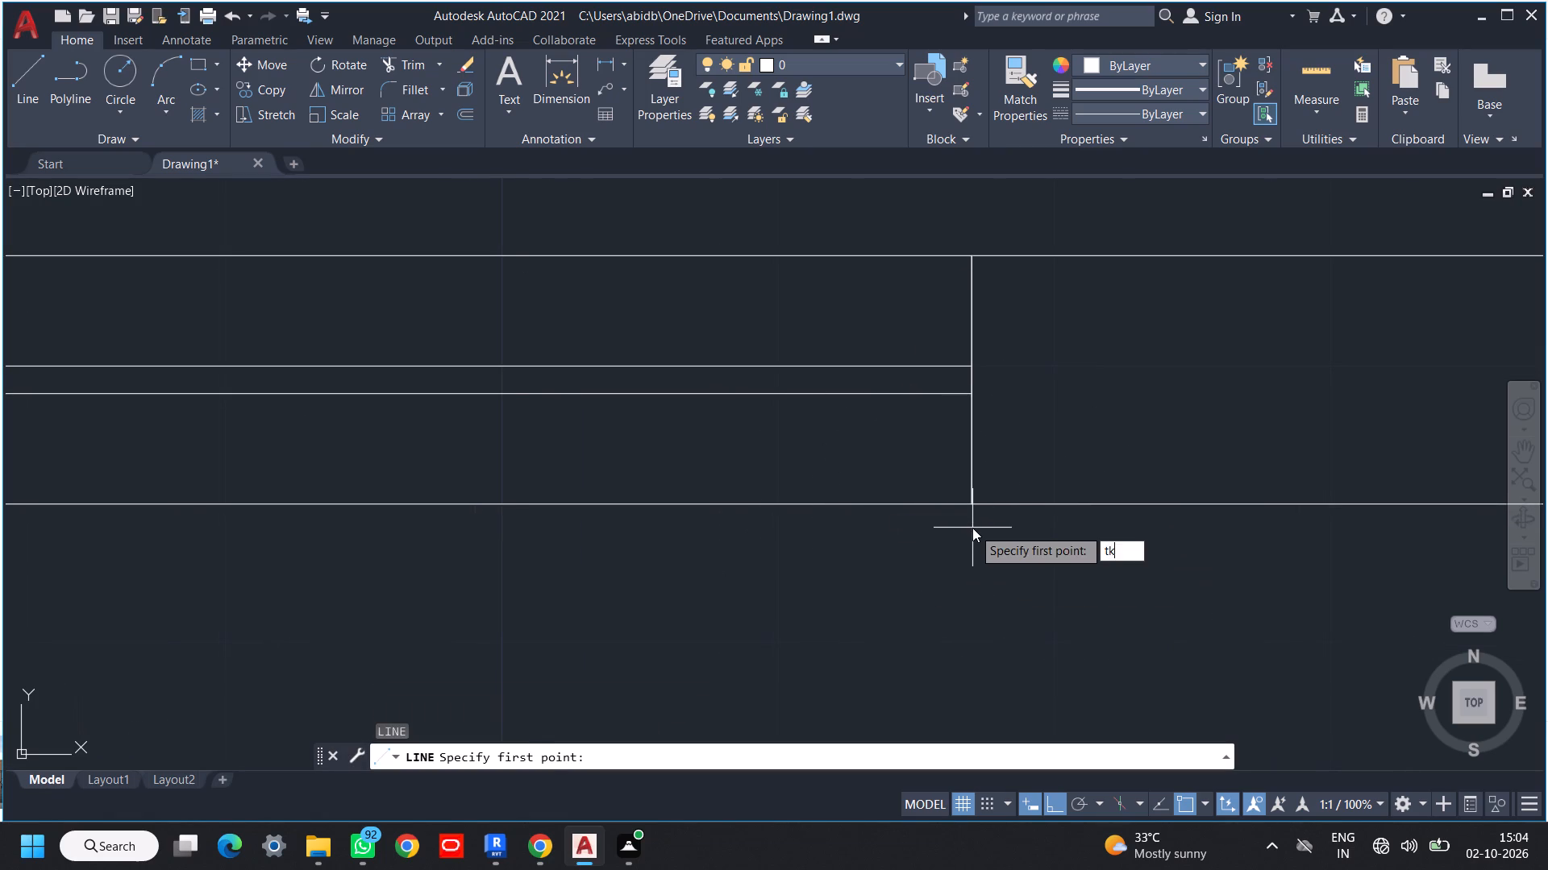
key(space)
click(972, 507)
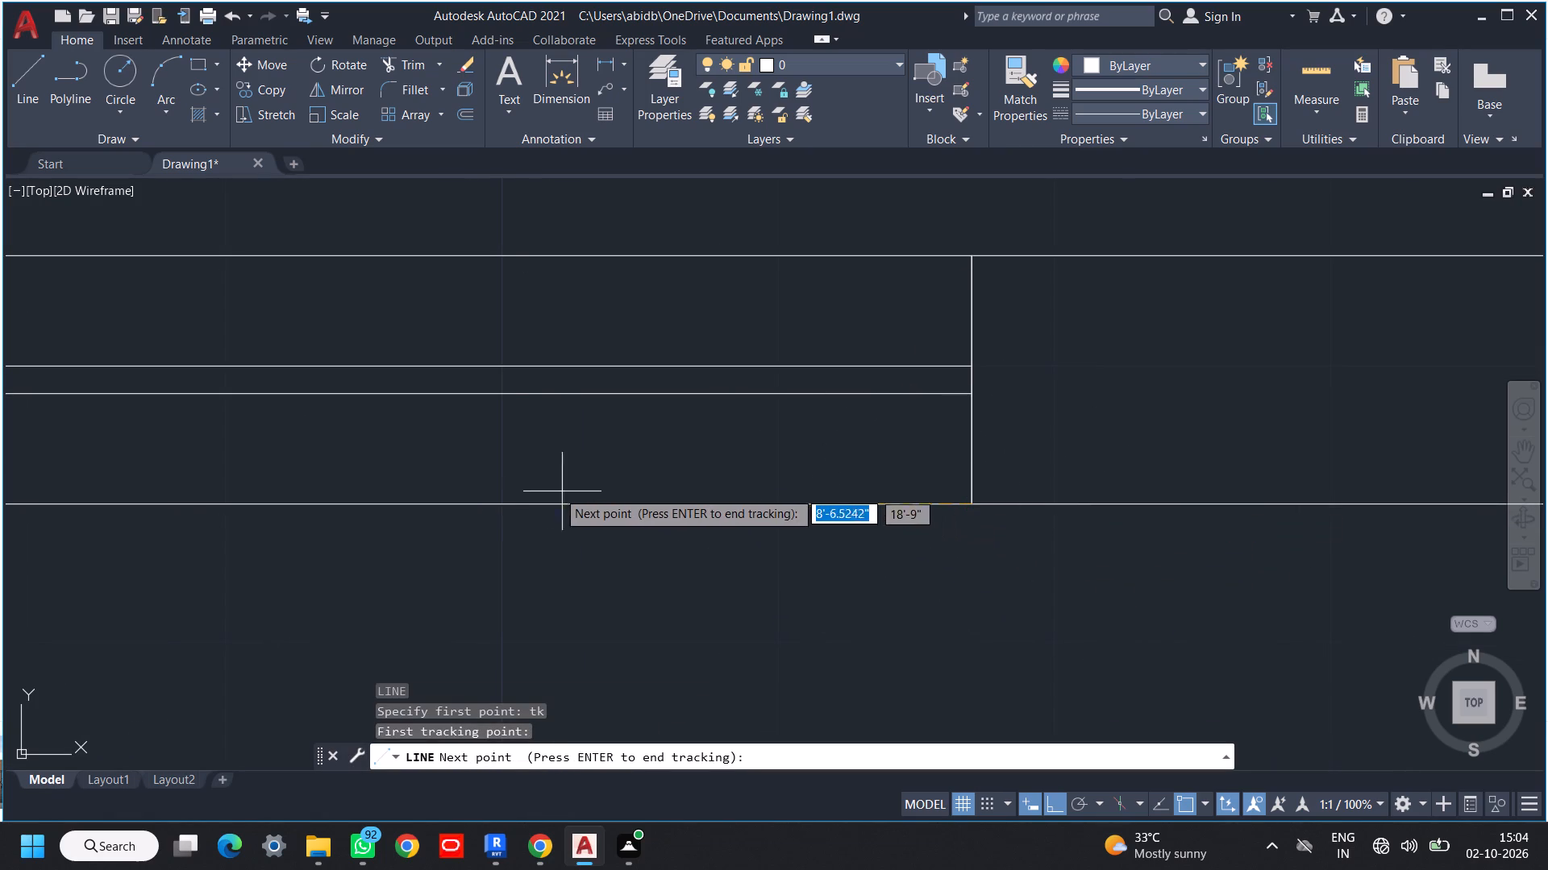
text(2")
key(Return)
key(space)
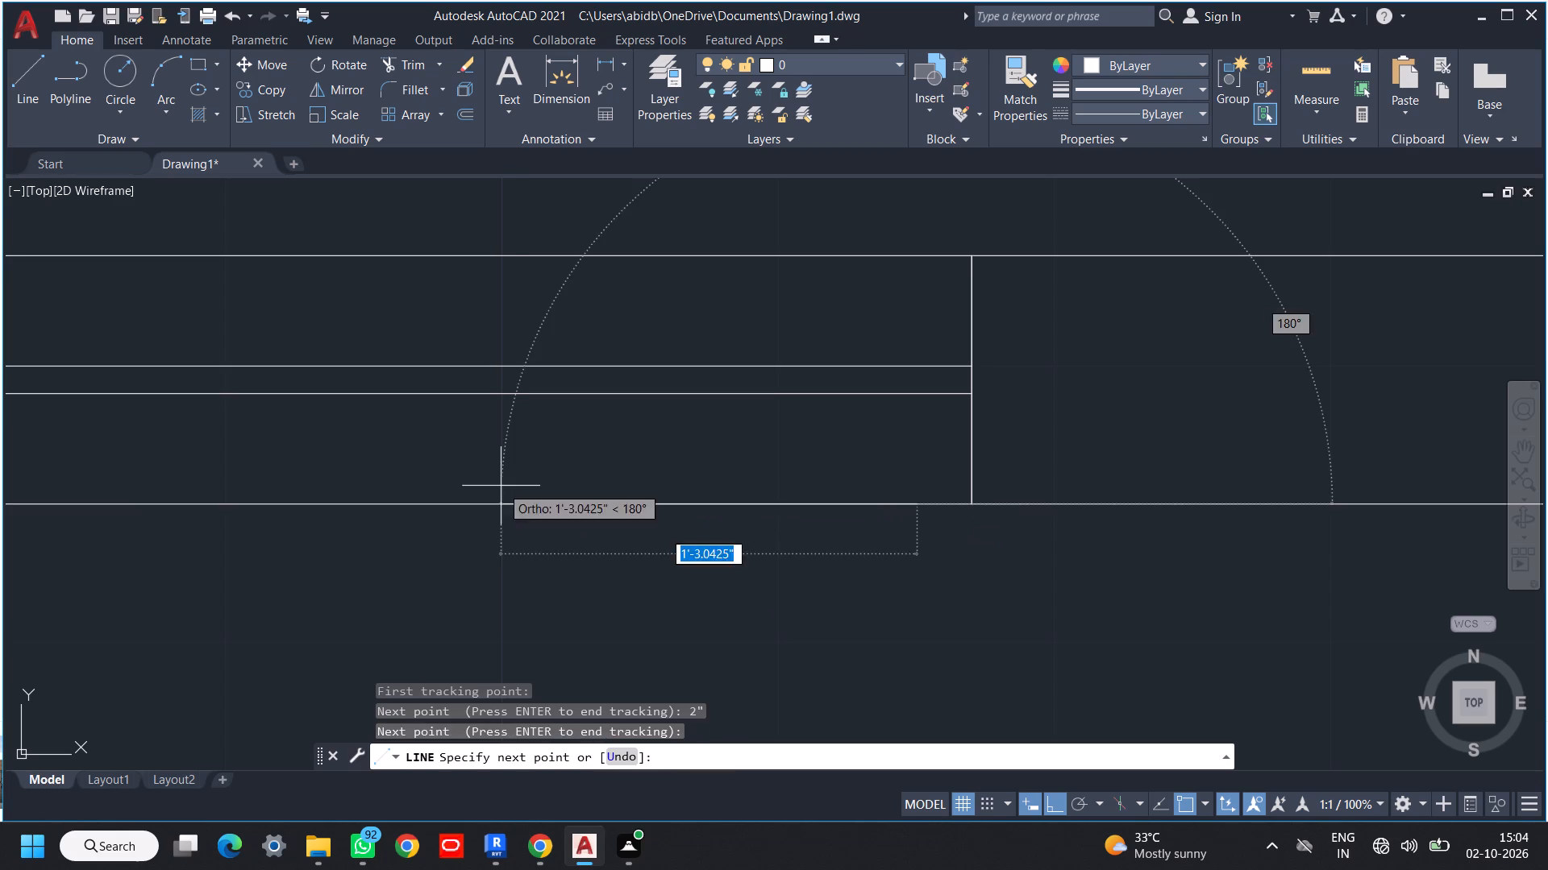
click(823, 215)
middle_drag(819, 269, 742, 350)
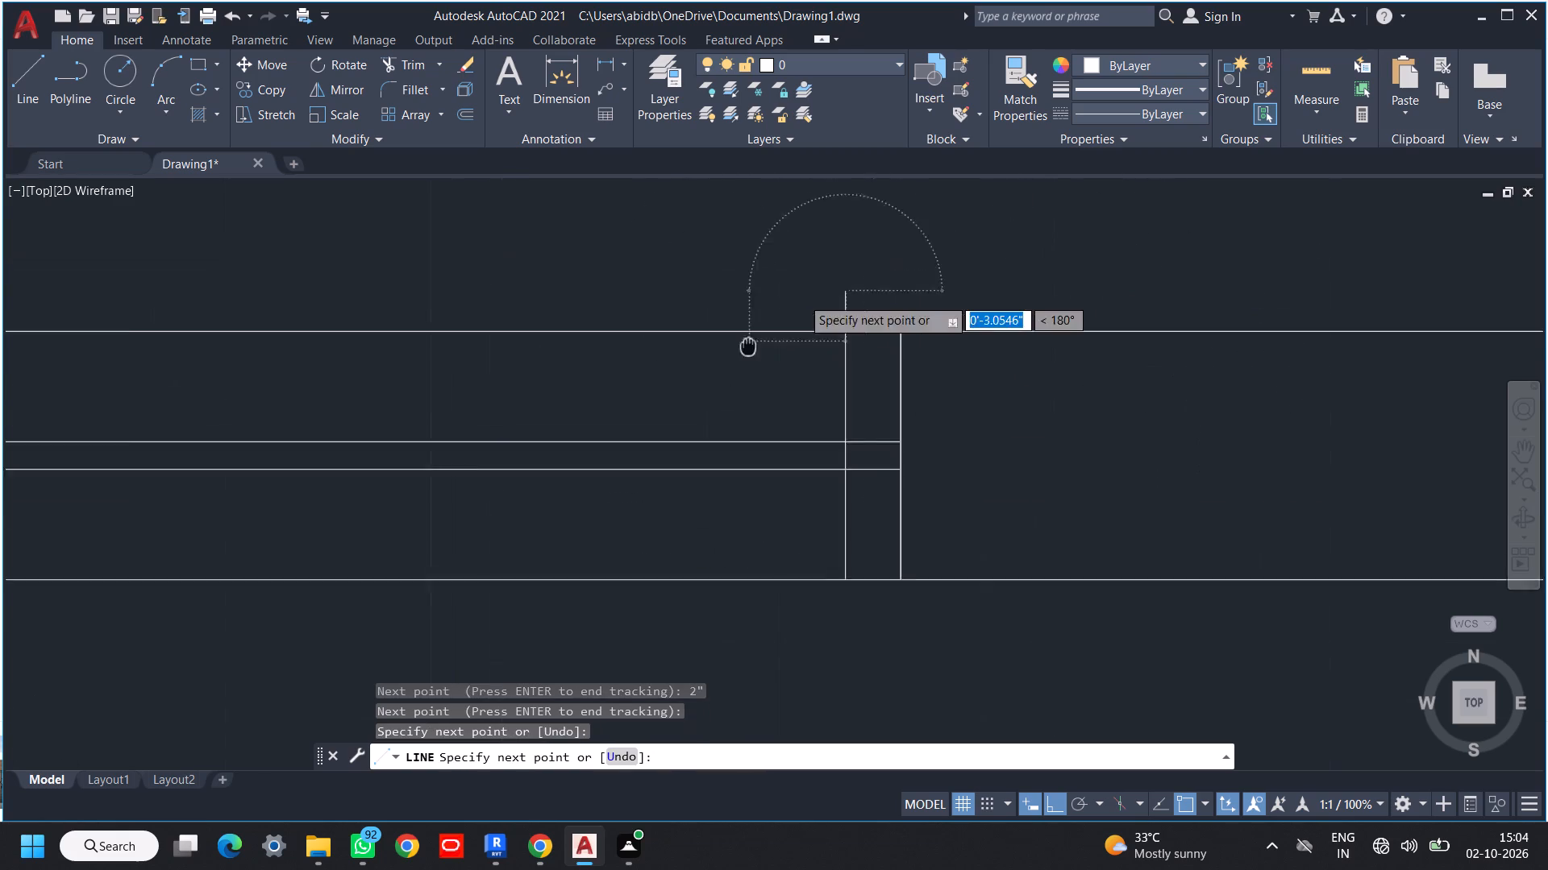
middle_drag(742, 350, 722, 359)
key(Escape)
key(Escape)
Trim the two glazing lines between the new jamb line and the window's right end.
text(tr)
key(space)
key(space)
click(888, 312)
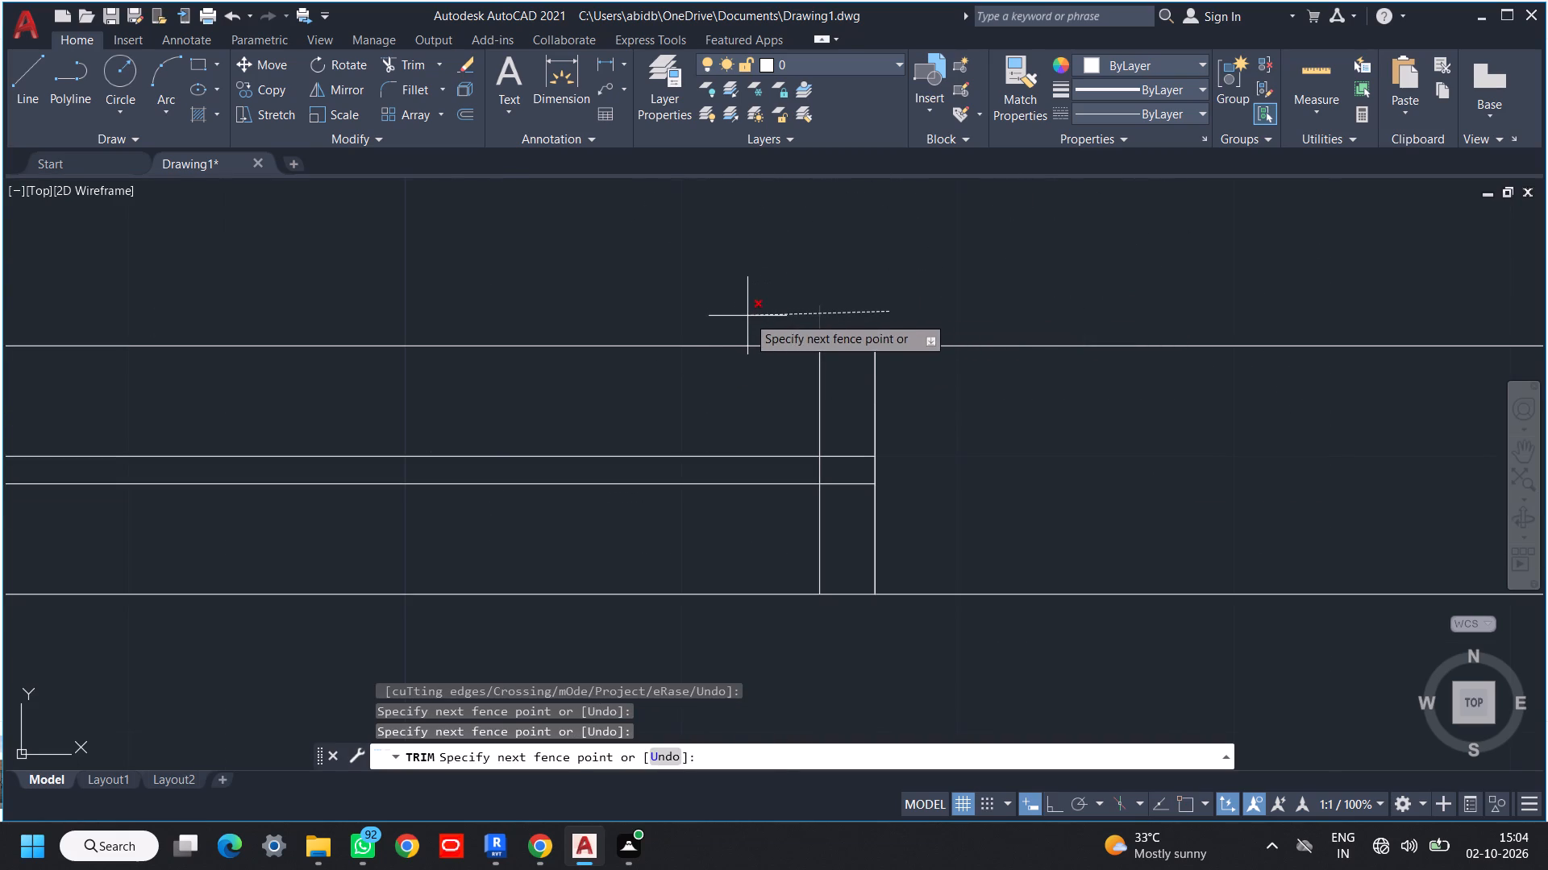
click(747, 316)
click(850, 427)
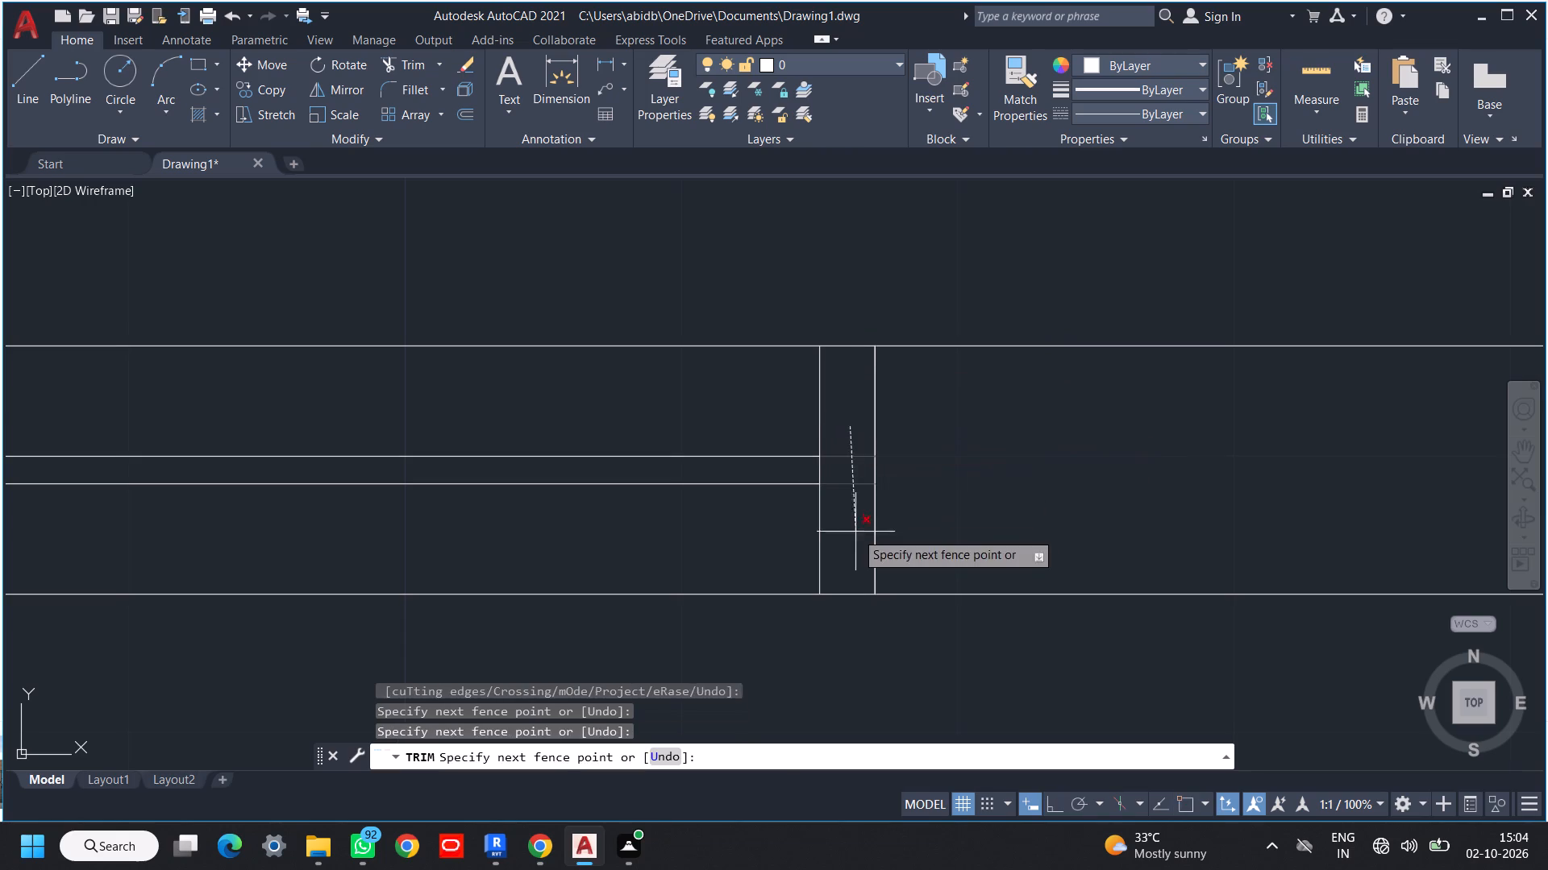
click(855, 532)
middle_drag(841, 532, 858, 510)
key(Escape)
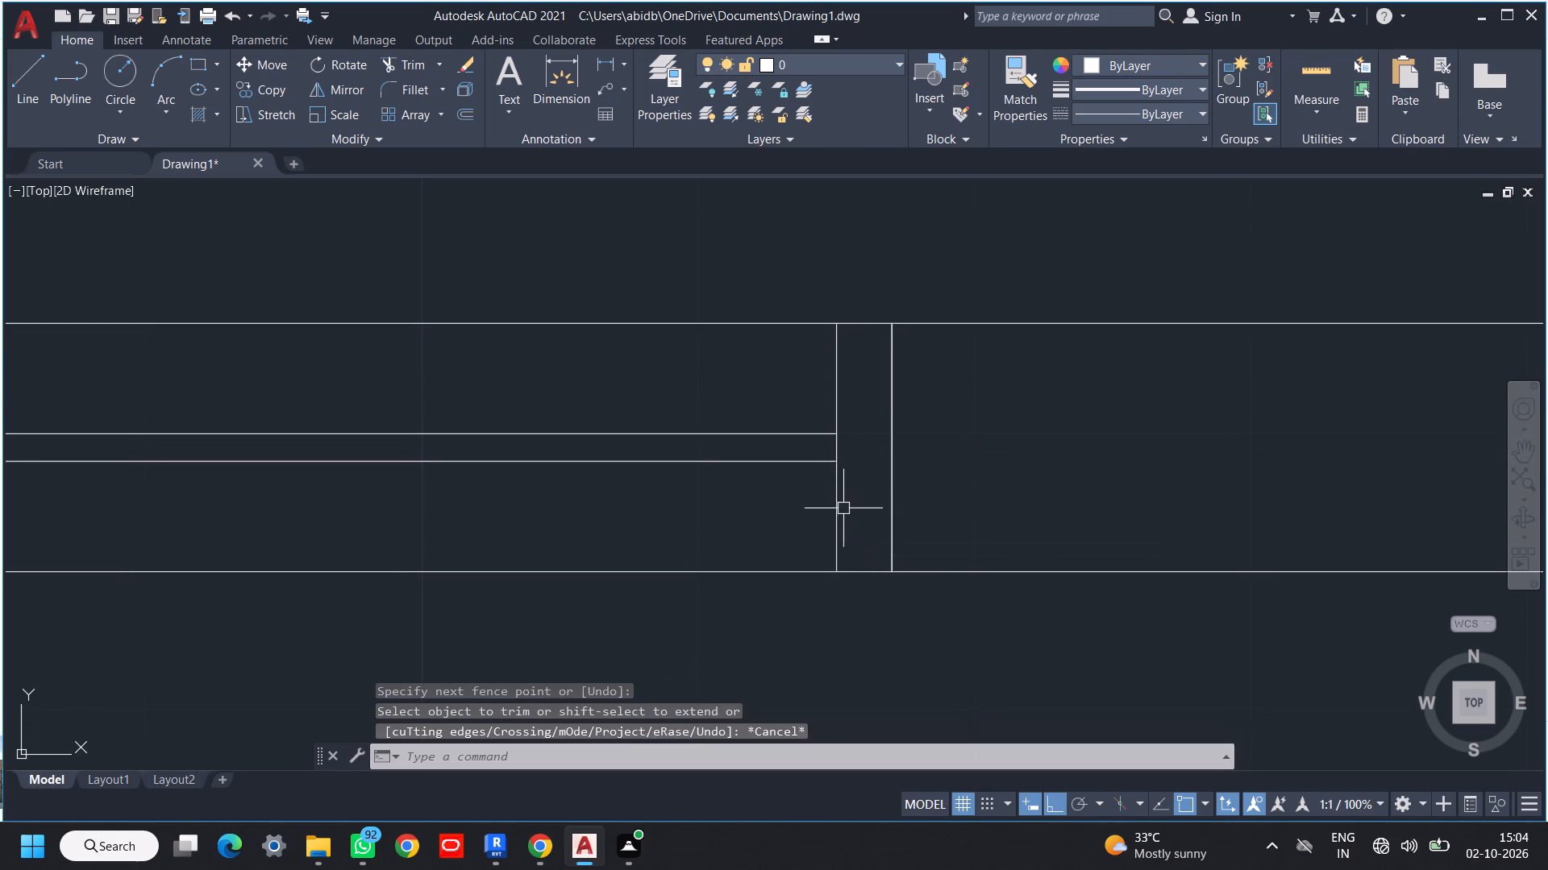
Mirror the jamb line about a vertical axis through the glazing line's midpoint, keeping the source line.
click(833, 508)
scroll(825, 516, down, 3)
middle_drag(739, 533, 812, 520)
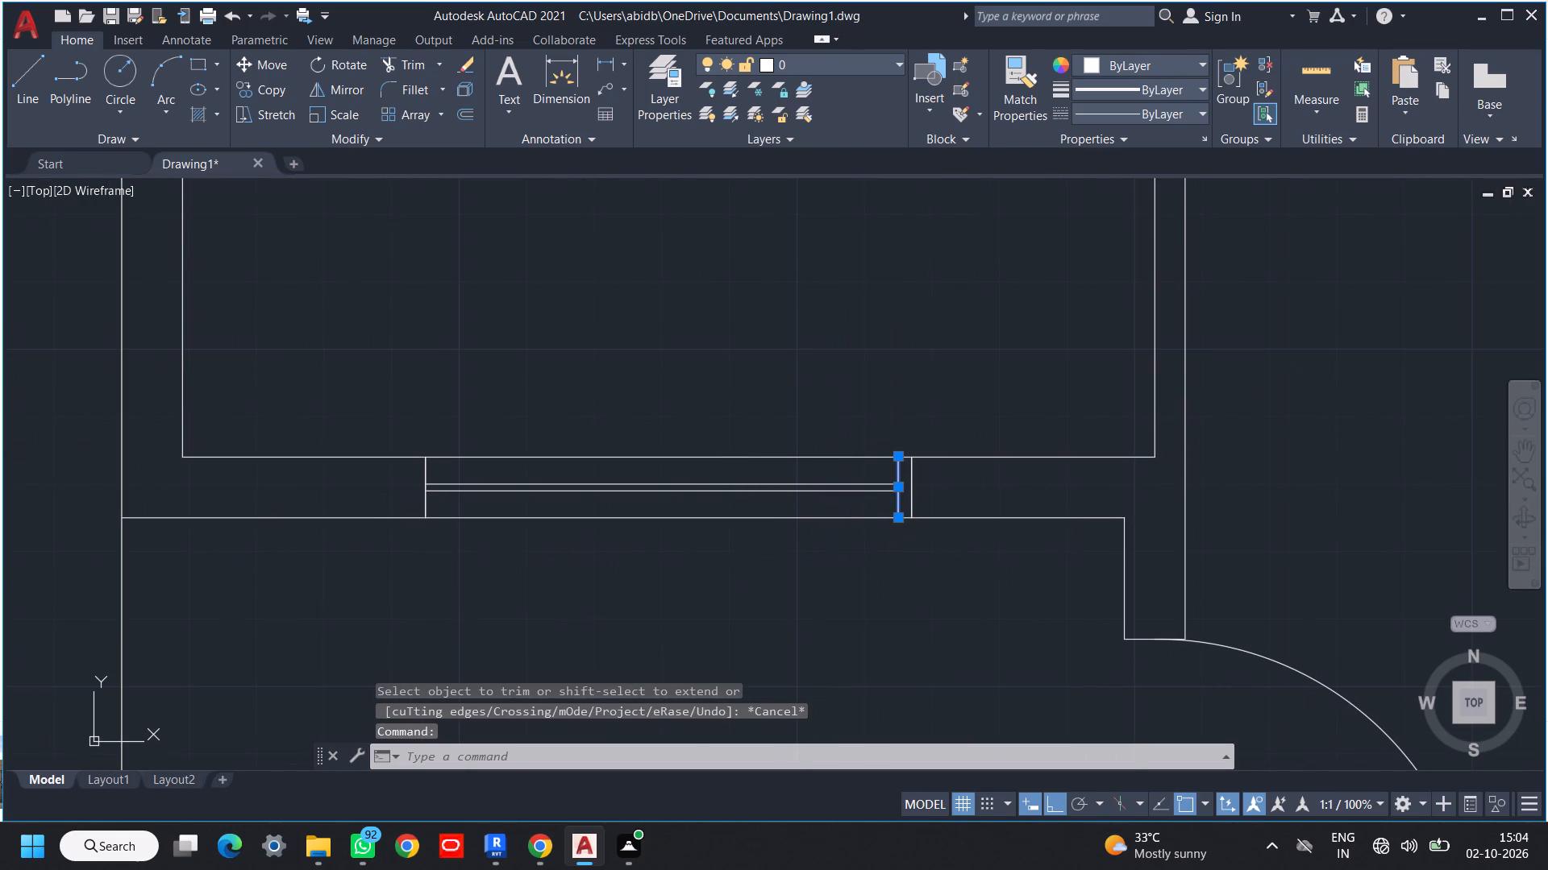
text(mi)
key(space)
click(660, 489)
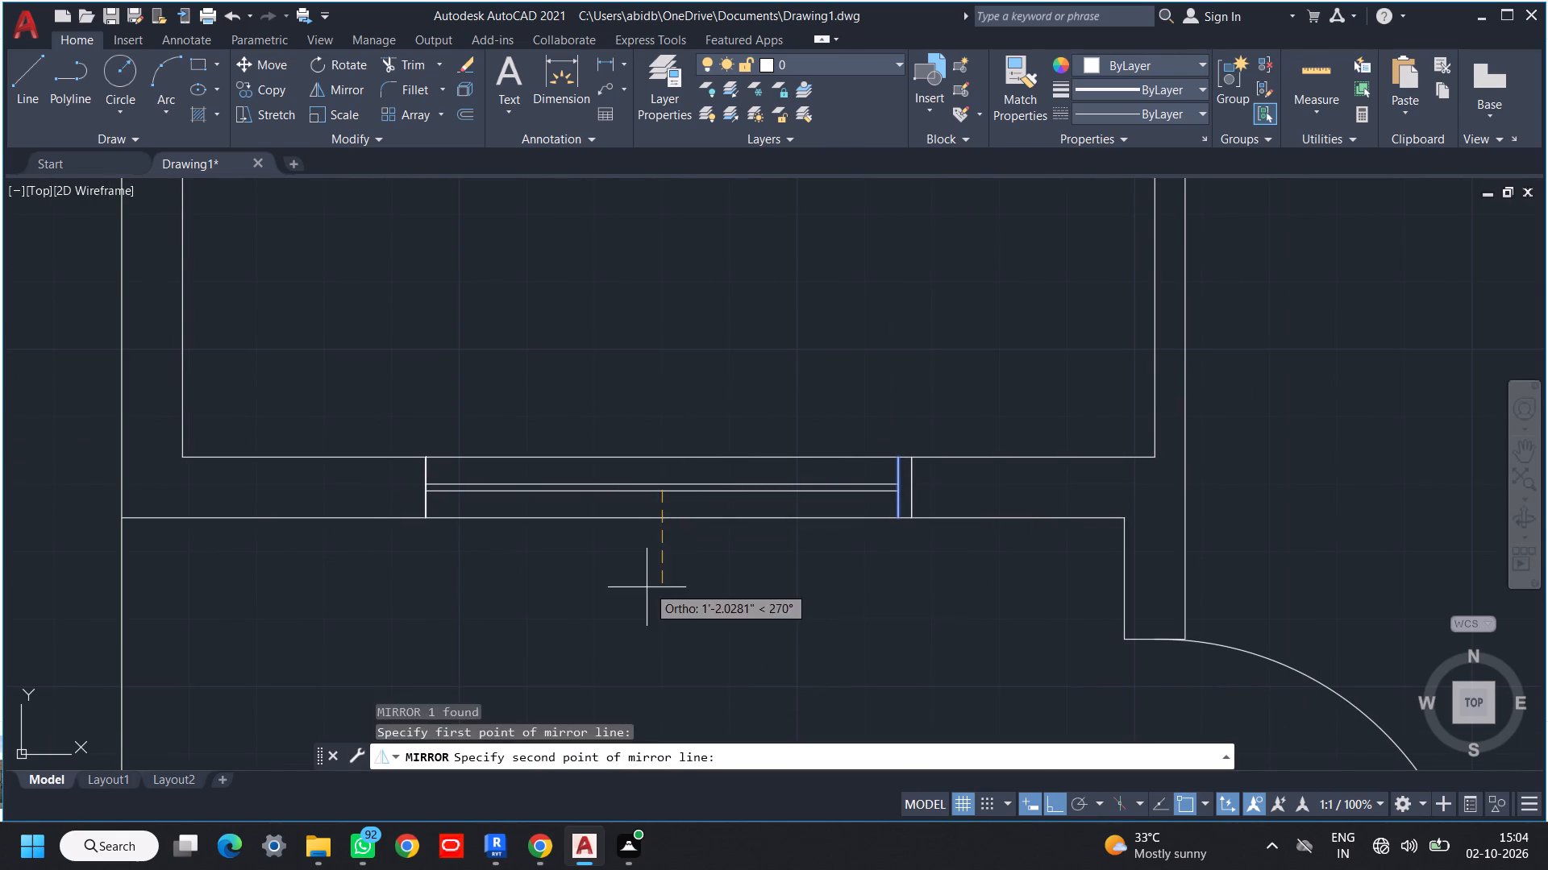
click(647, 587)
drag(670, 655, 647, 587)
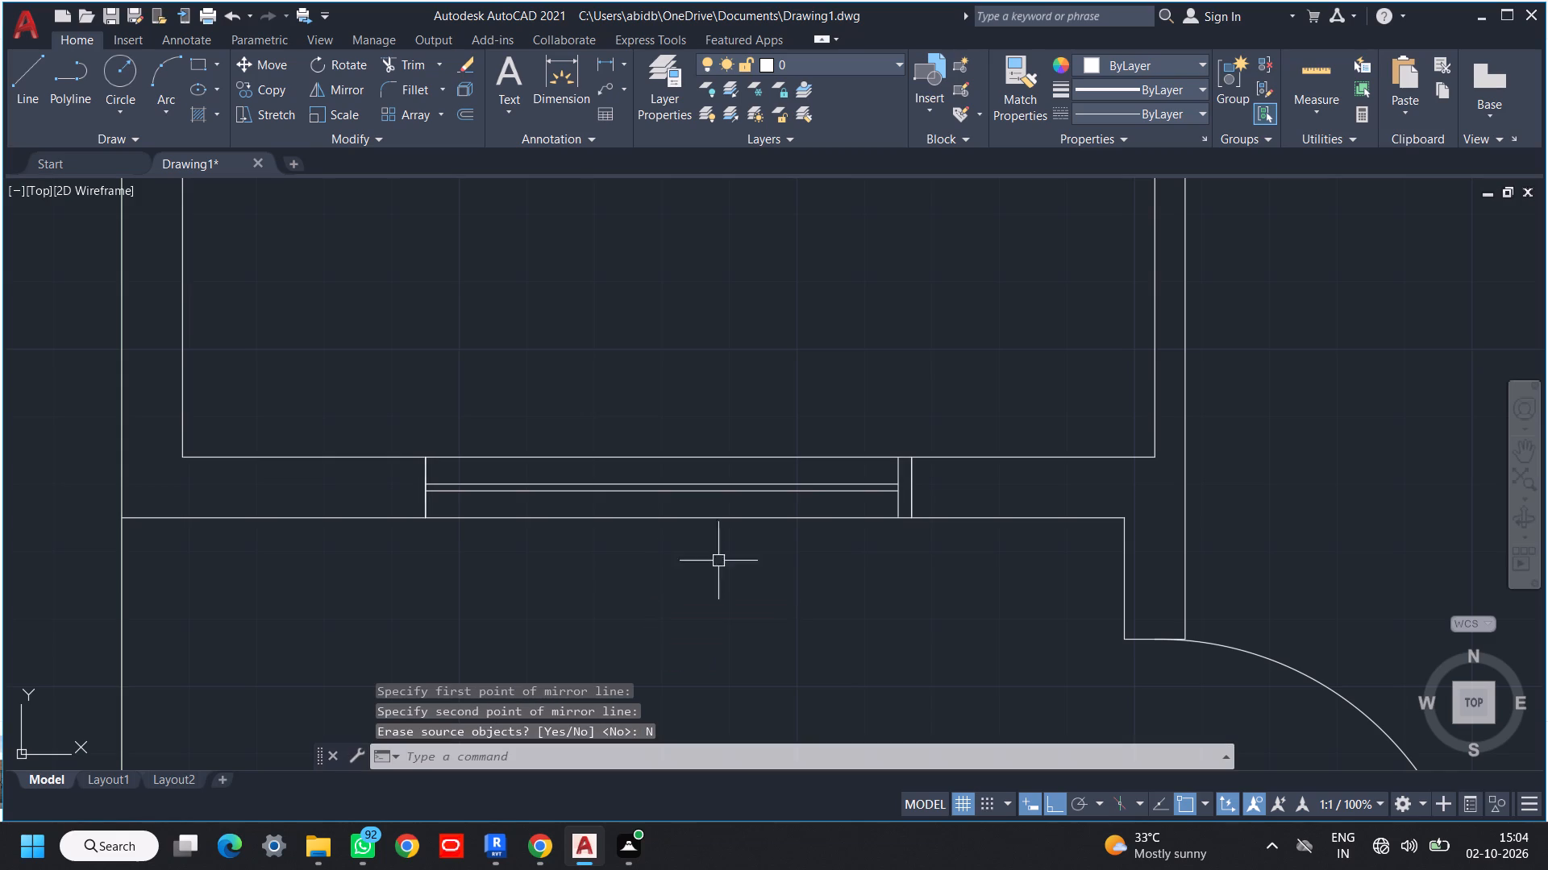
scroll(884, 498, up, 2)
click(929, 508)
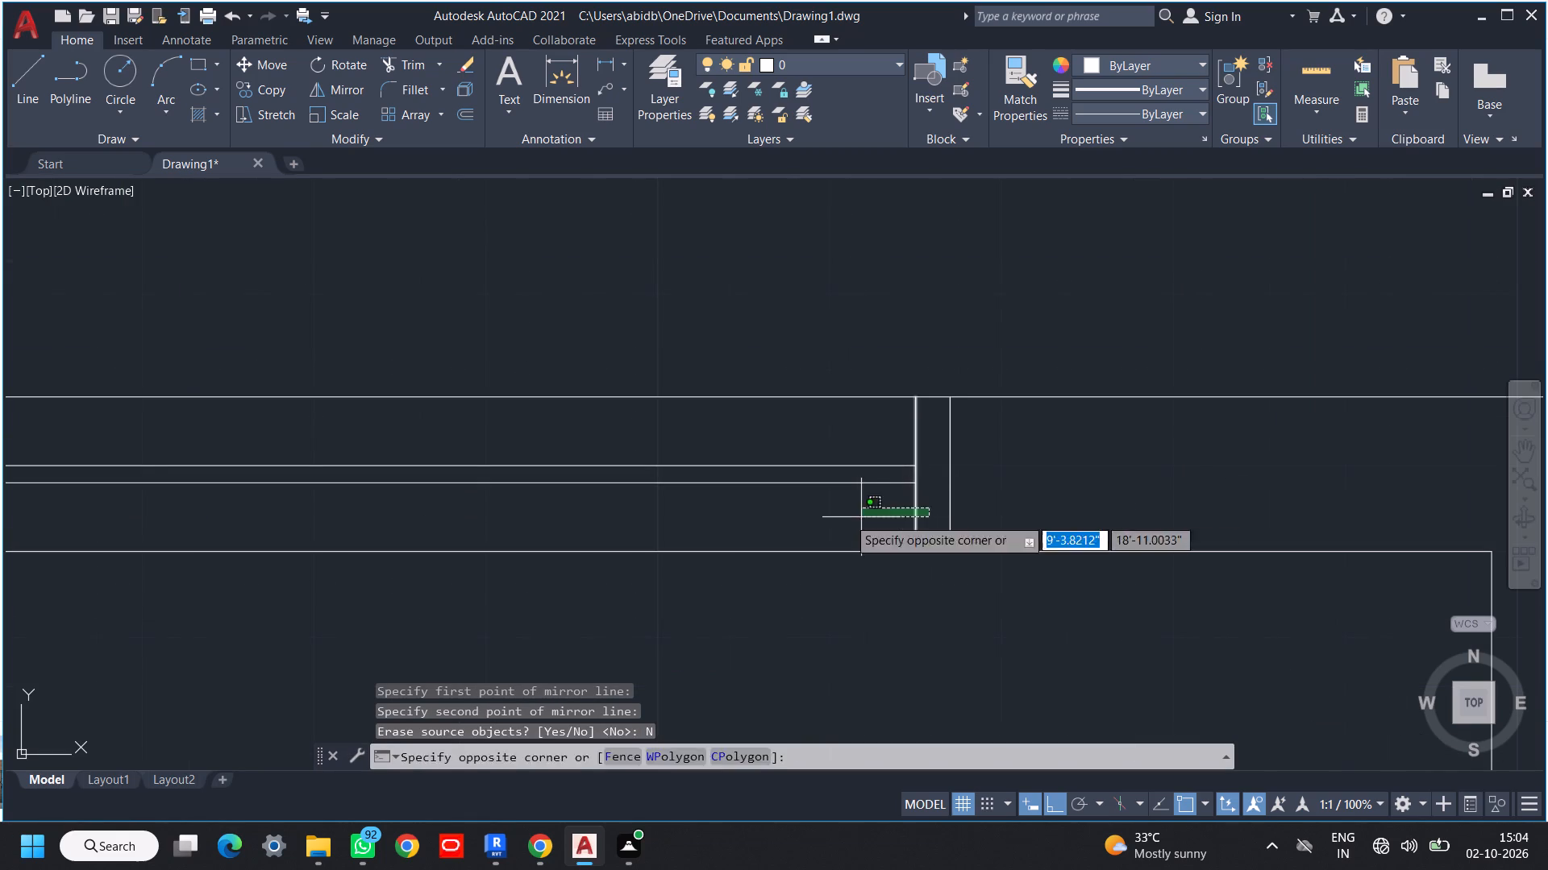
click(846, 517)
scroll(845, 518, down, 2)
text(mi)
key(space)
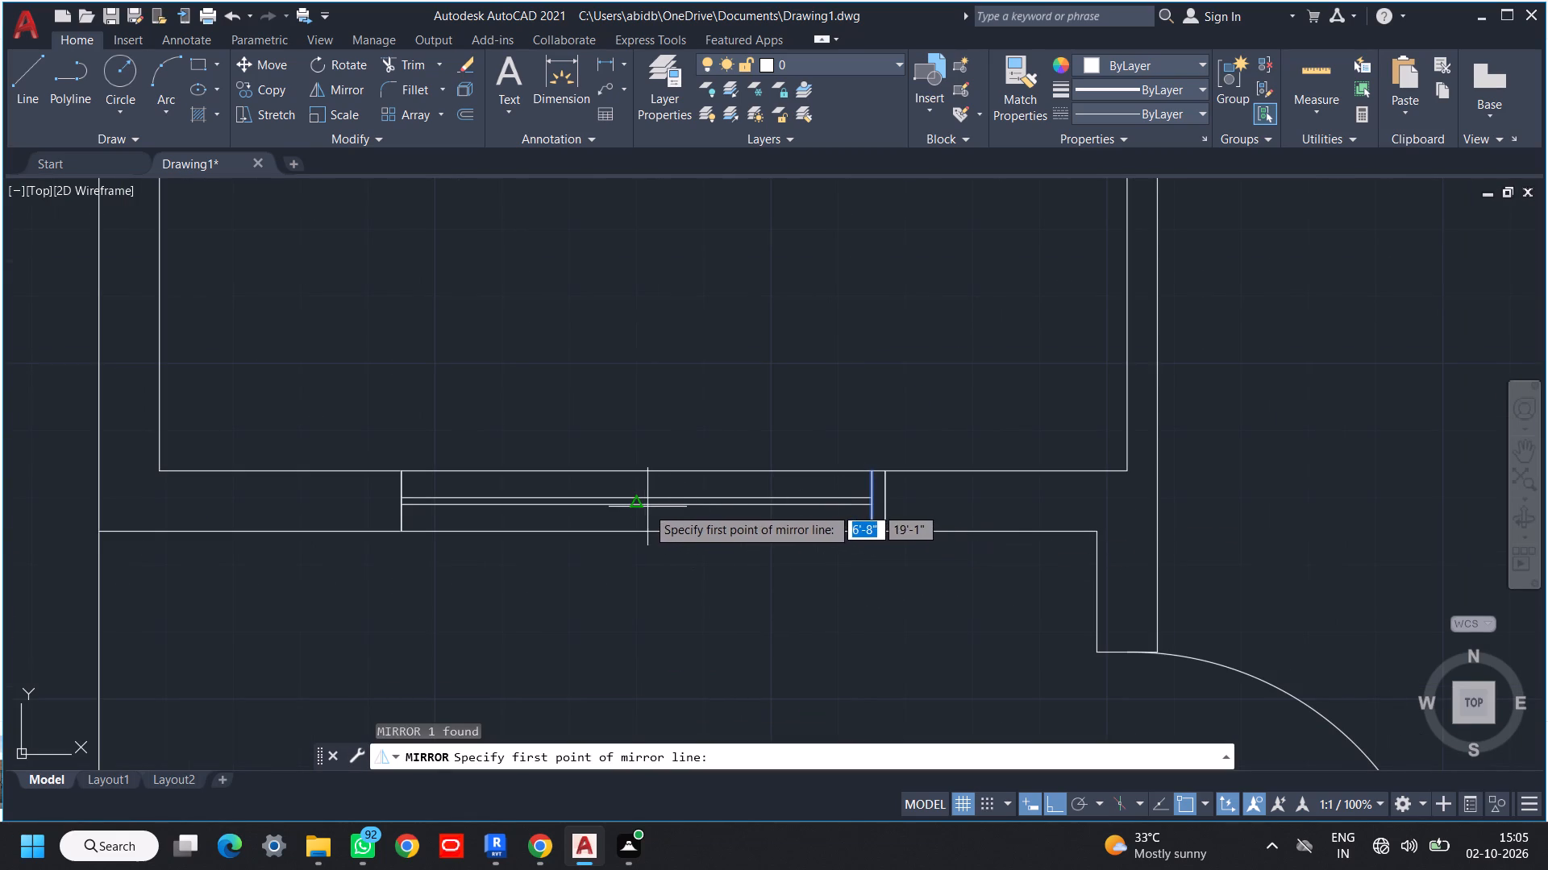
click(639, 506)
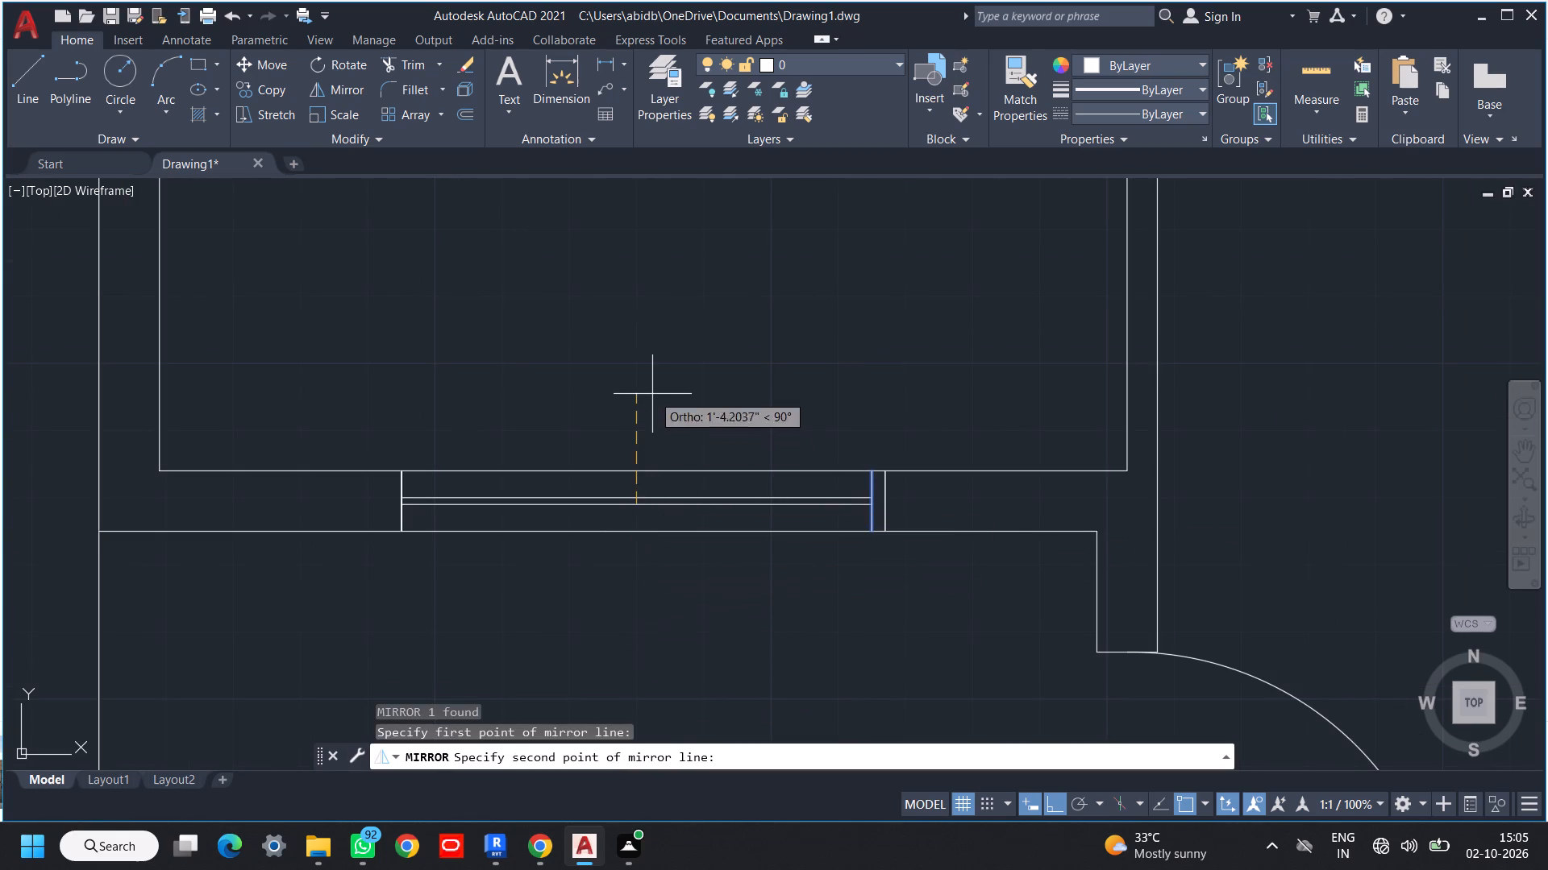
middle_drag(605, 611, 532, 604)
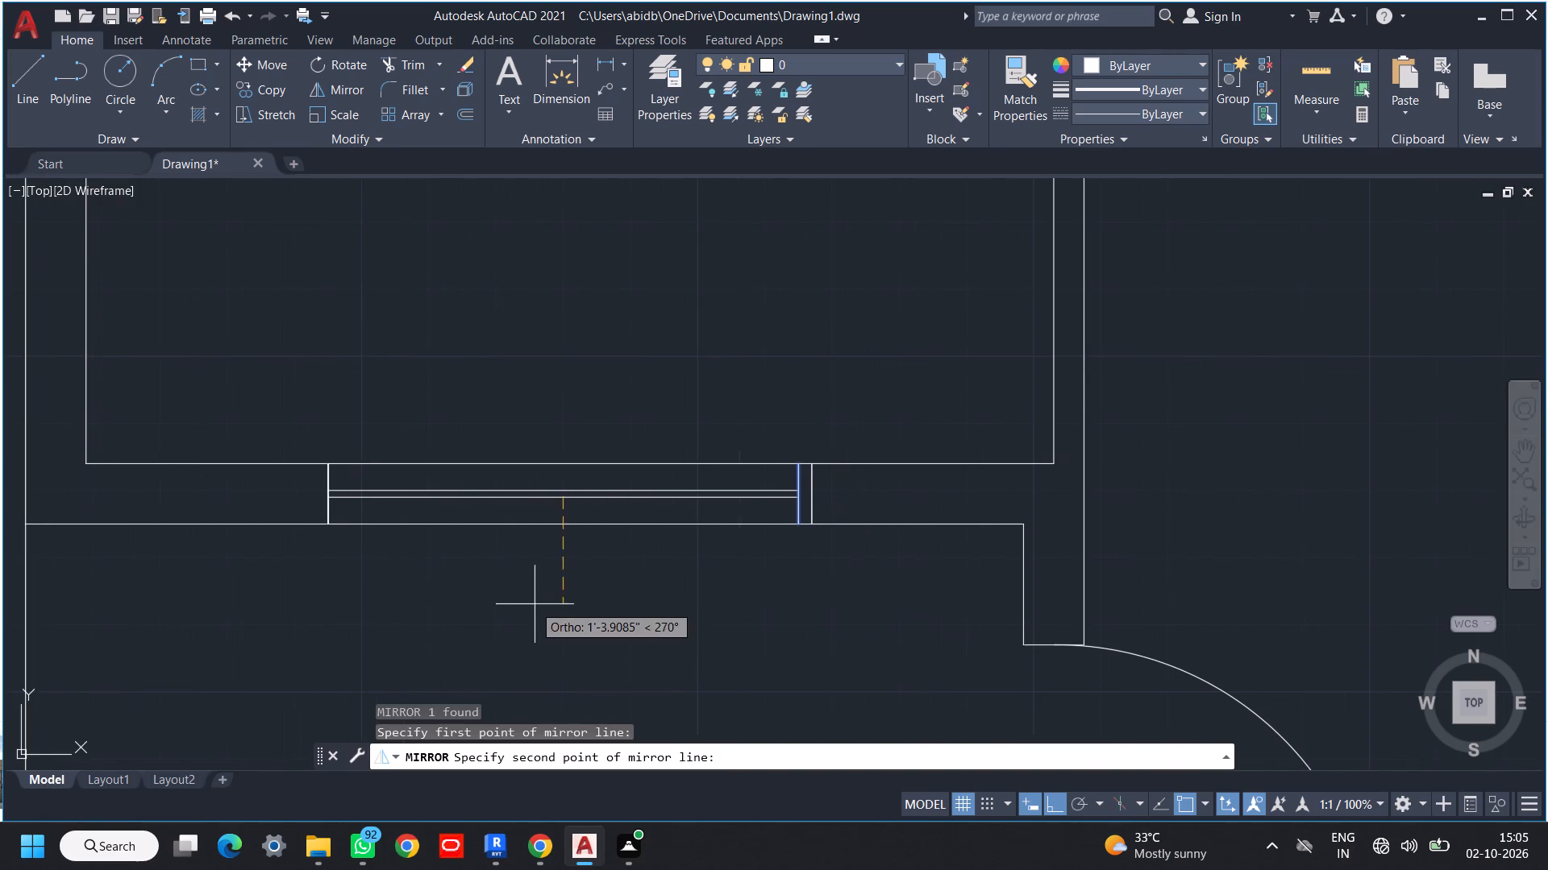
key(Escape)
Copy the jamb line from the window rectangle's lower-right corner to its lower-left corner.
middle_drag(646, 590, 719, 578)
scroll(883, 516, up, 3)
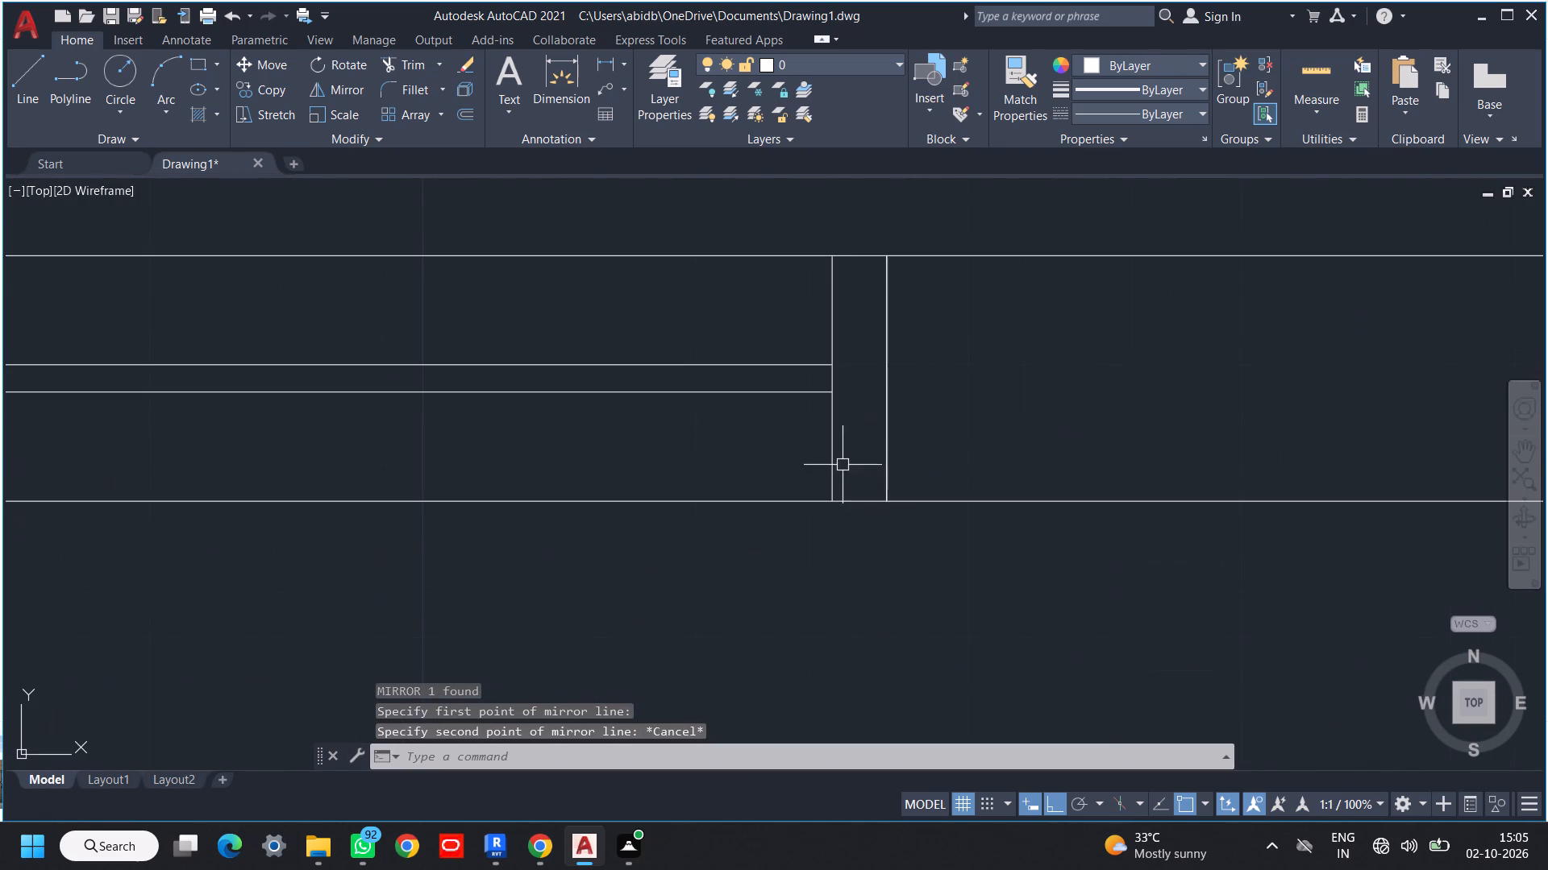
click(837, 461)
scroll(840, 481, down, 3)
middle_drag(840, 501, 900, 507)
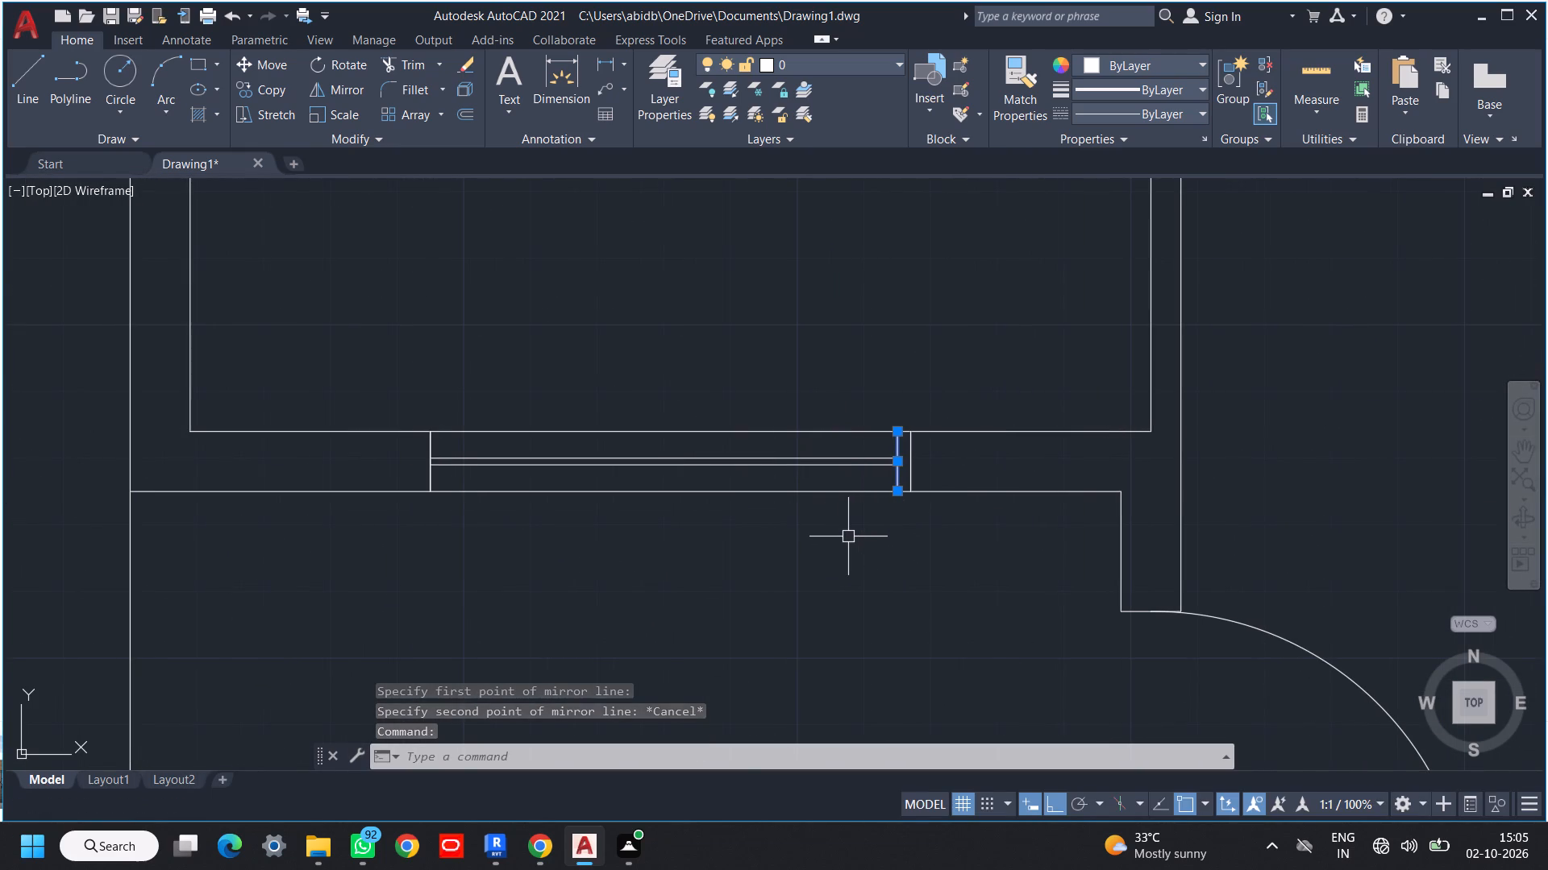
middle_drag(847, 533, 801, 507)
text(co)
key(space)
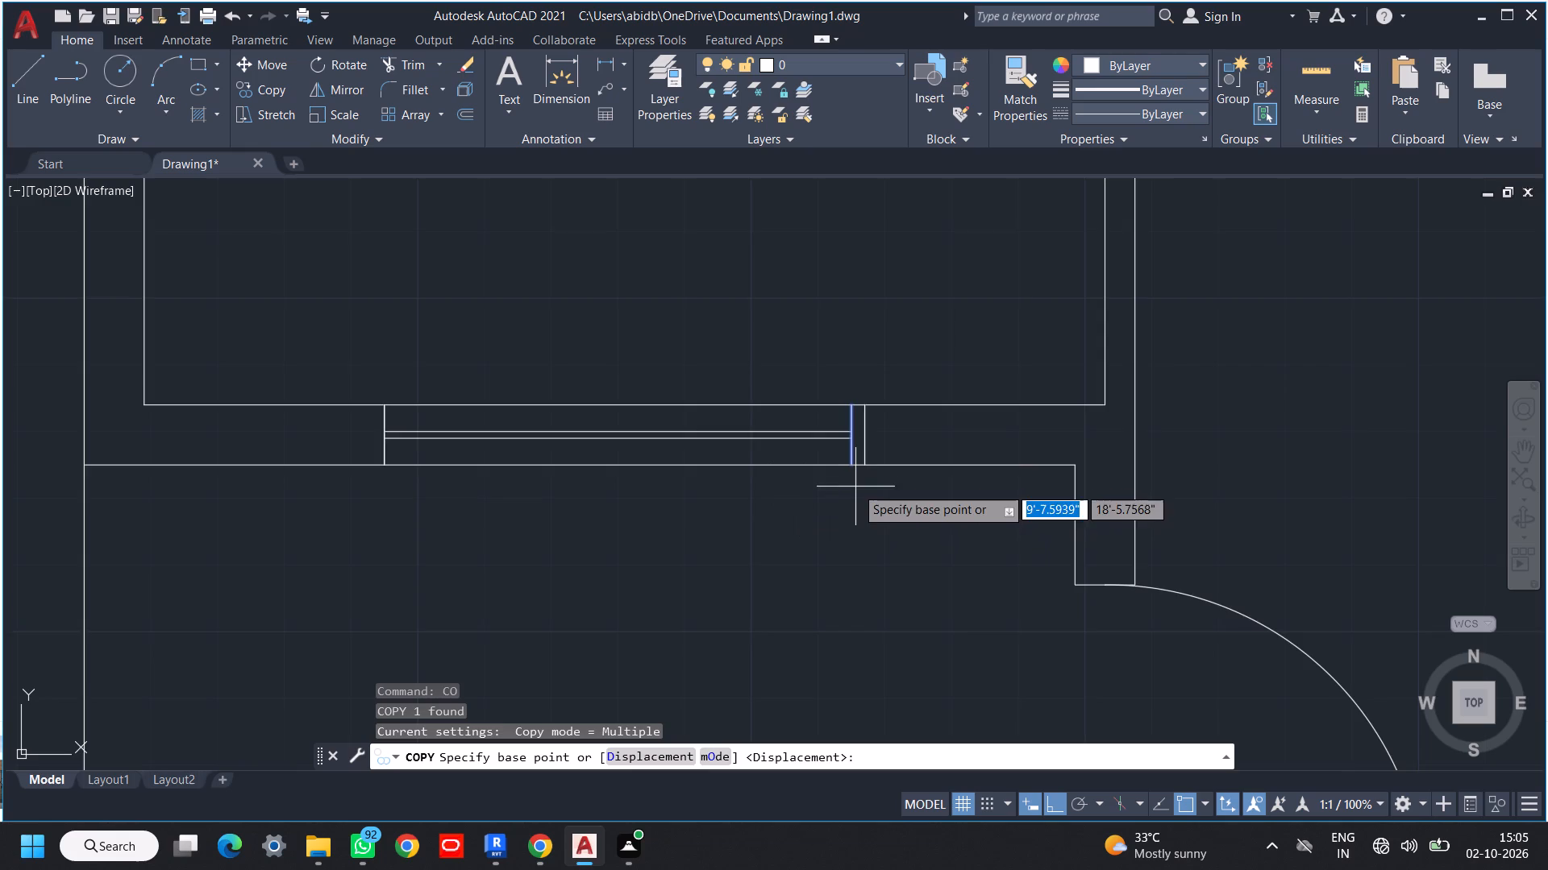
scroll(860, 470, up, 3)
click(868, 446)
scroll(532, 538, down, 2)
middle_drag(595, 532, 922, 513)
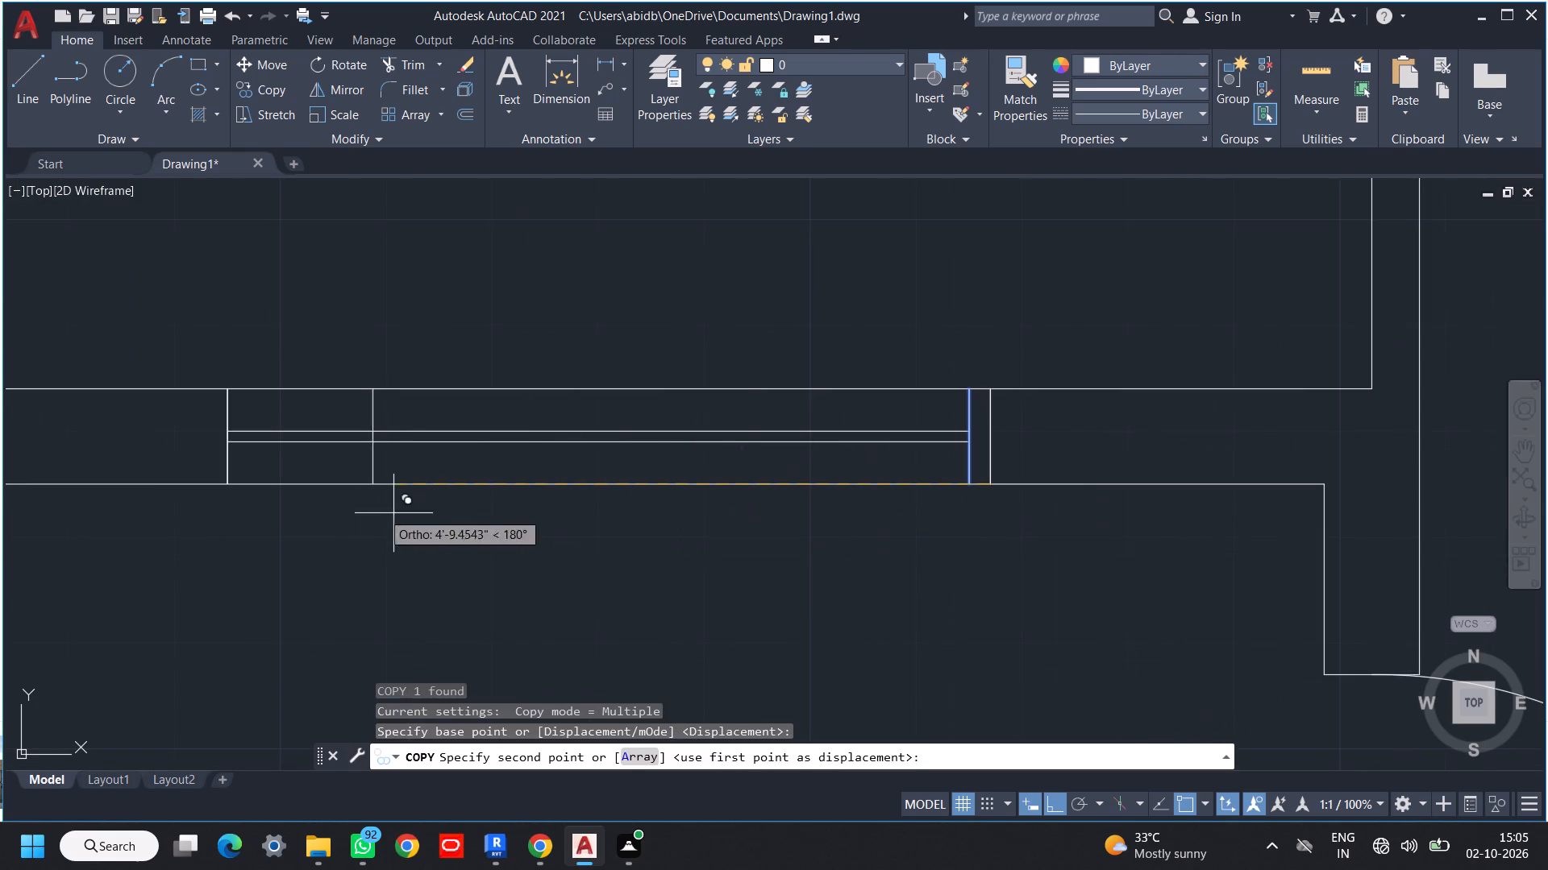
click(225, 482)
middle_drag(393, 494, 496, 491)
scroll(315, 486, up, 2)
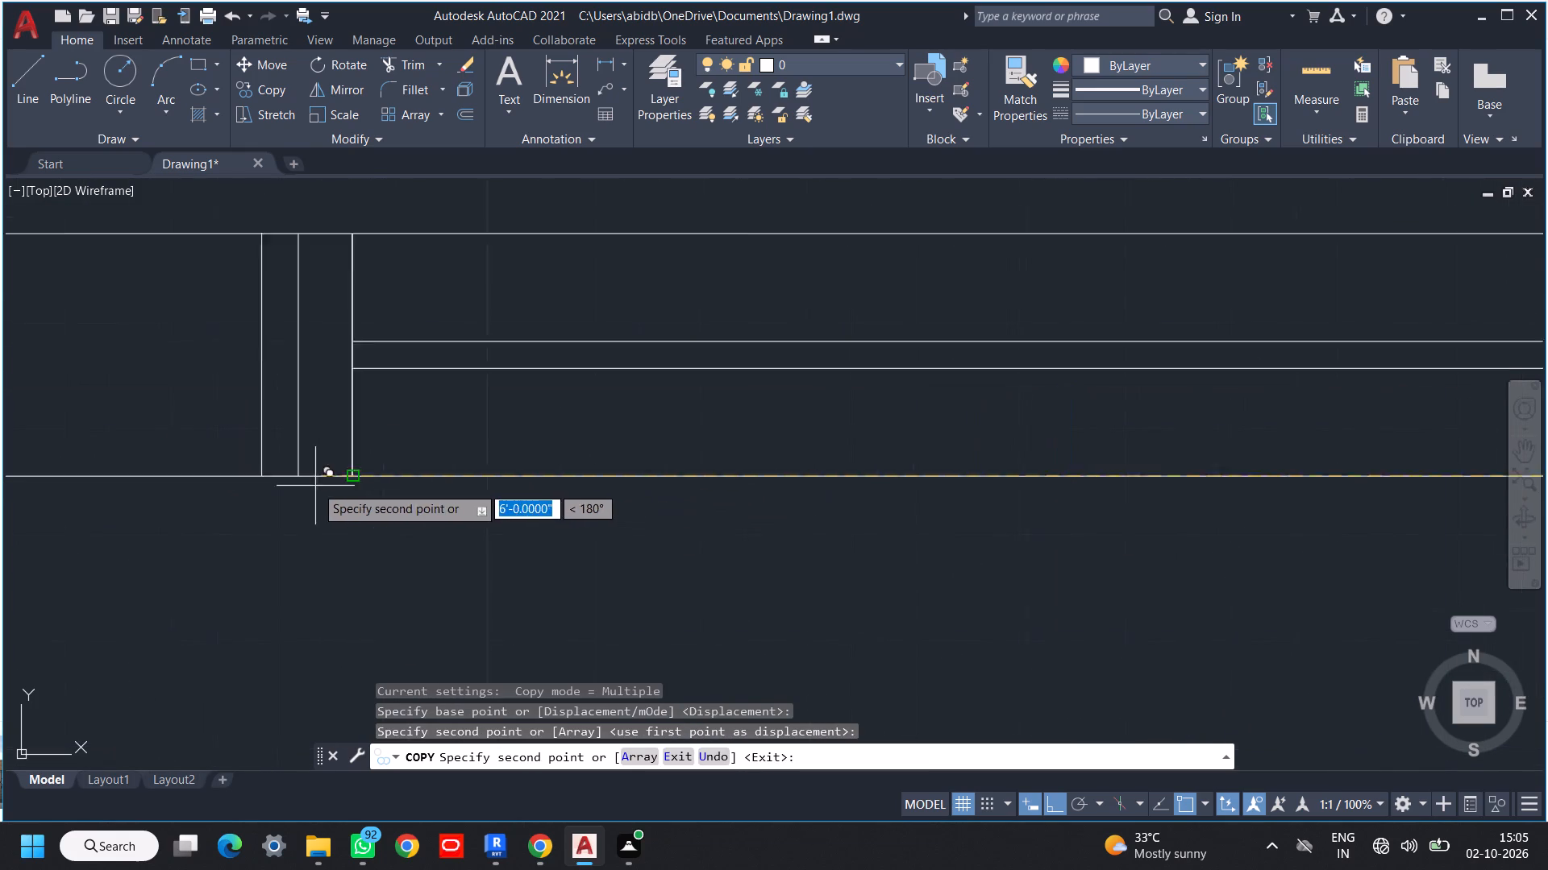
scroll(315, 486, up, 1)
key(Escape)
Mirror the copied jamb line about the window's left edge, erasing the source line.
click(323, 404)
click(225, 422)
text(mi)
key(space)
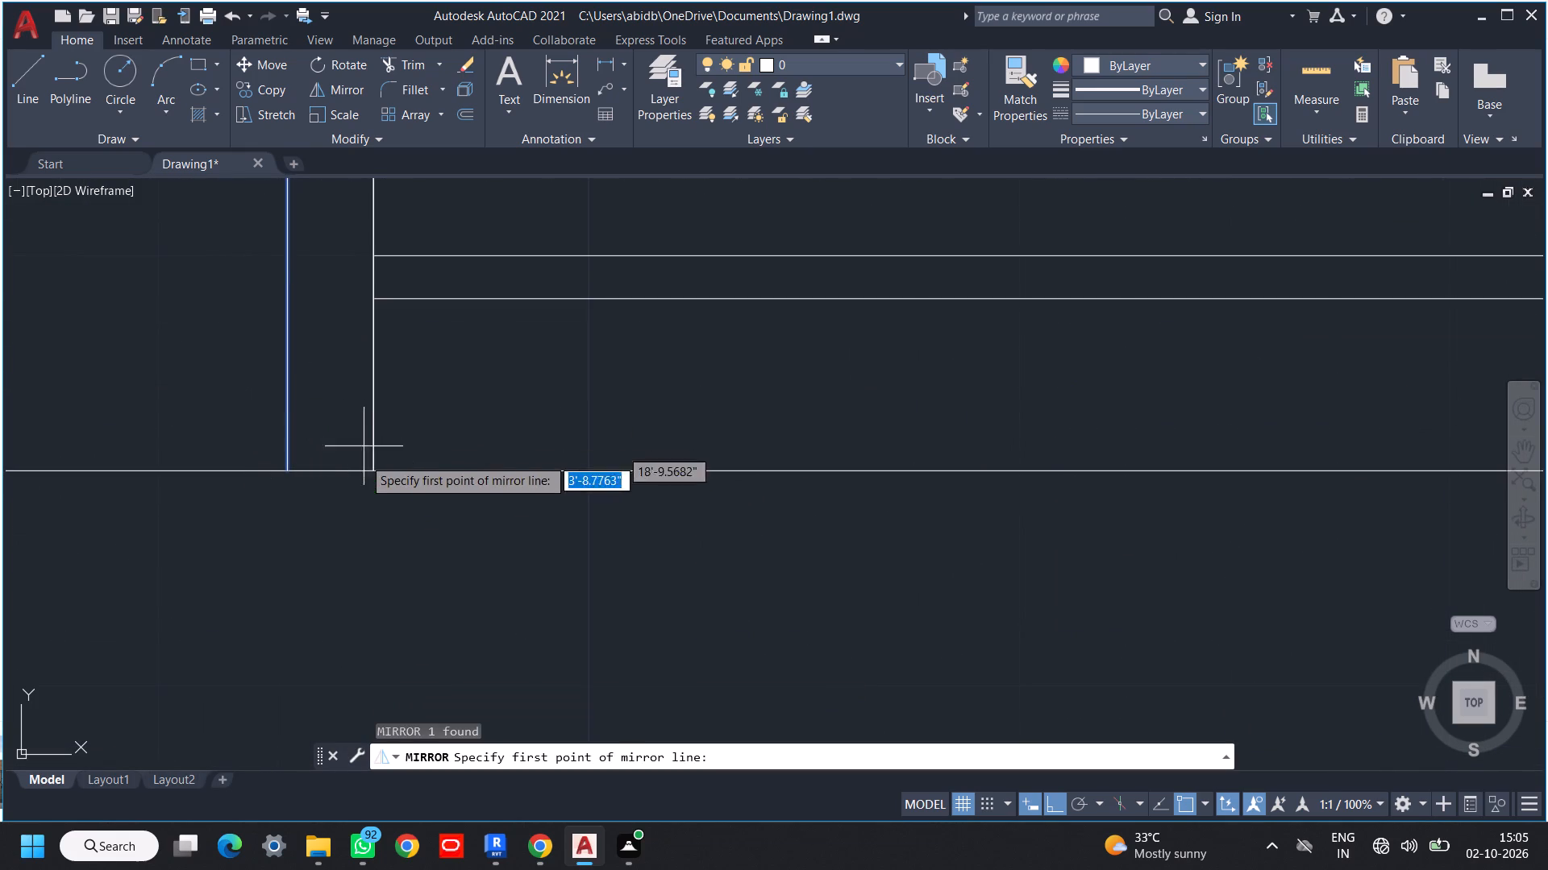
click(367, 472)
click(367, 570)
drag(410, 615, 367, 570)
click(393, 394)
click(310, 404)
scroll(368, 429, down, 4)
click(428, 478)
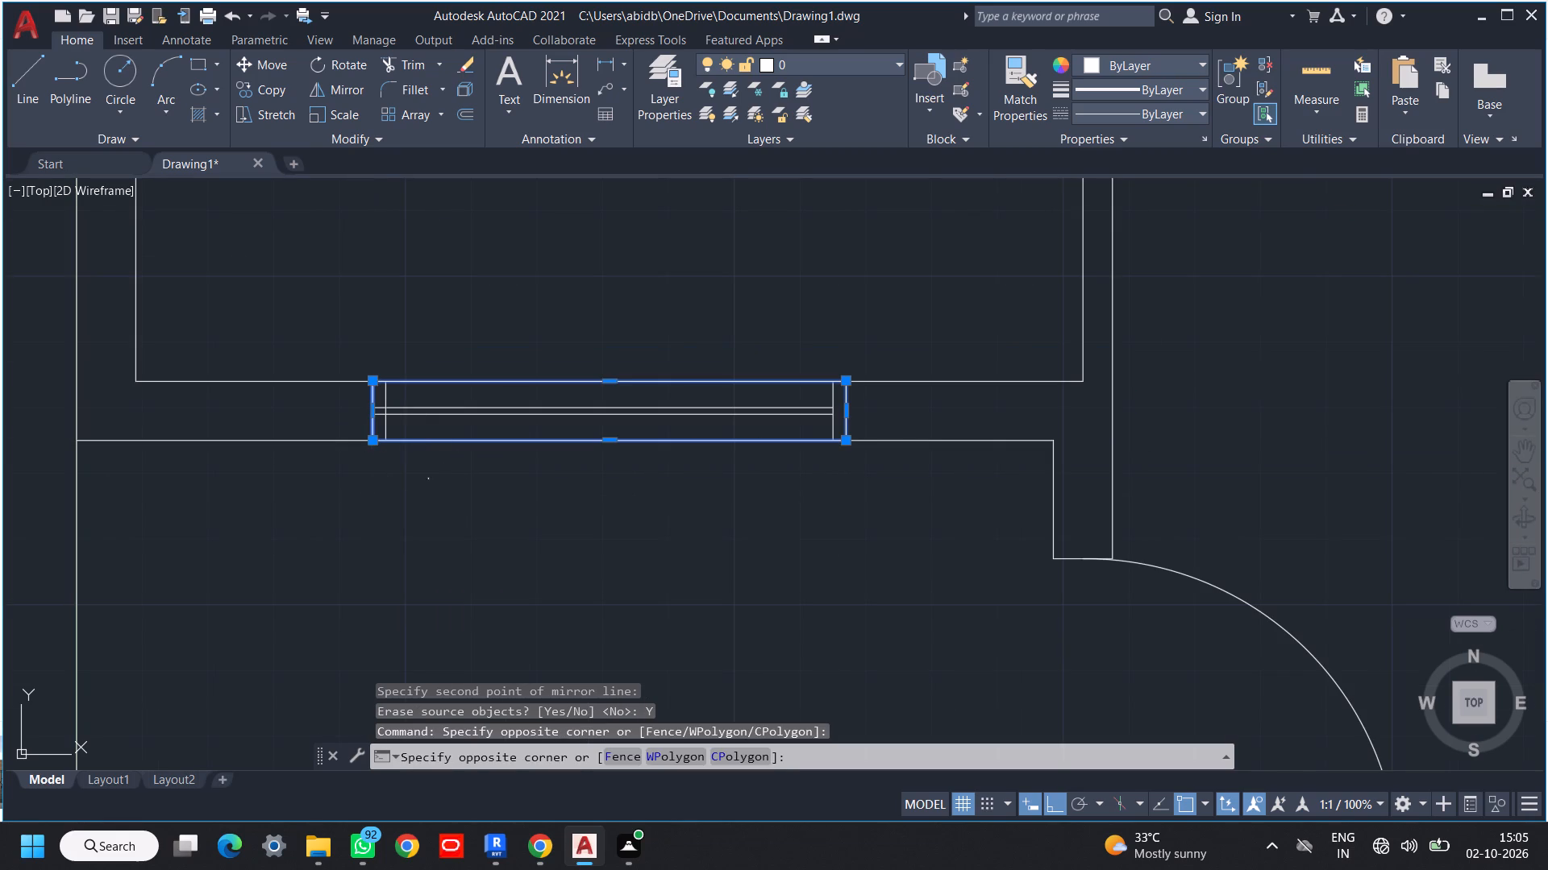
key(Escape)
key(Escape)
Trim the two glazing lines between the window's left end and the left jamb line.
text(tr)
key(space)
key(space)
scroll(369, 404, up, 1)
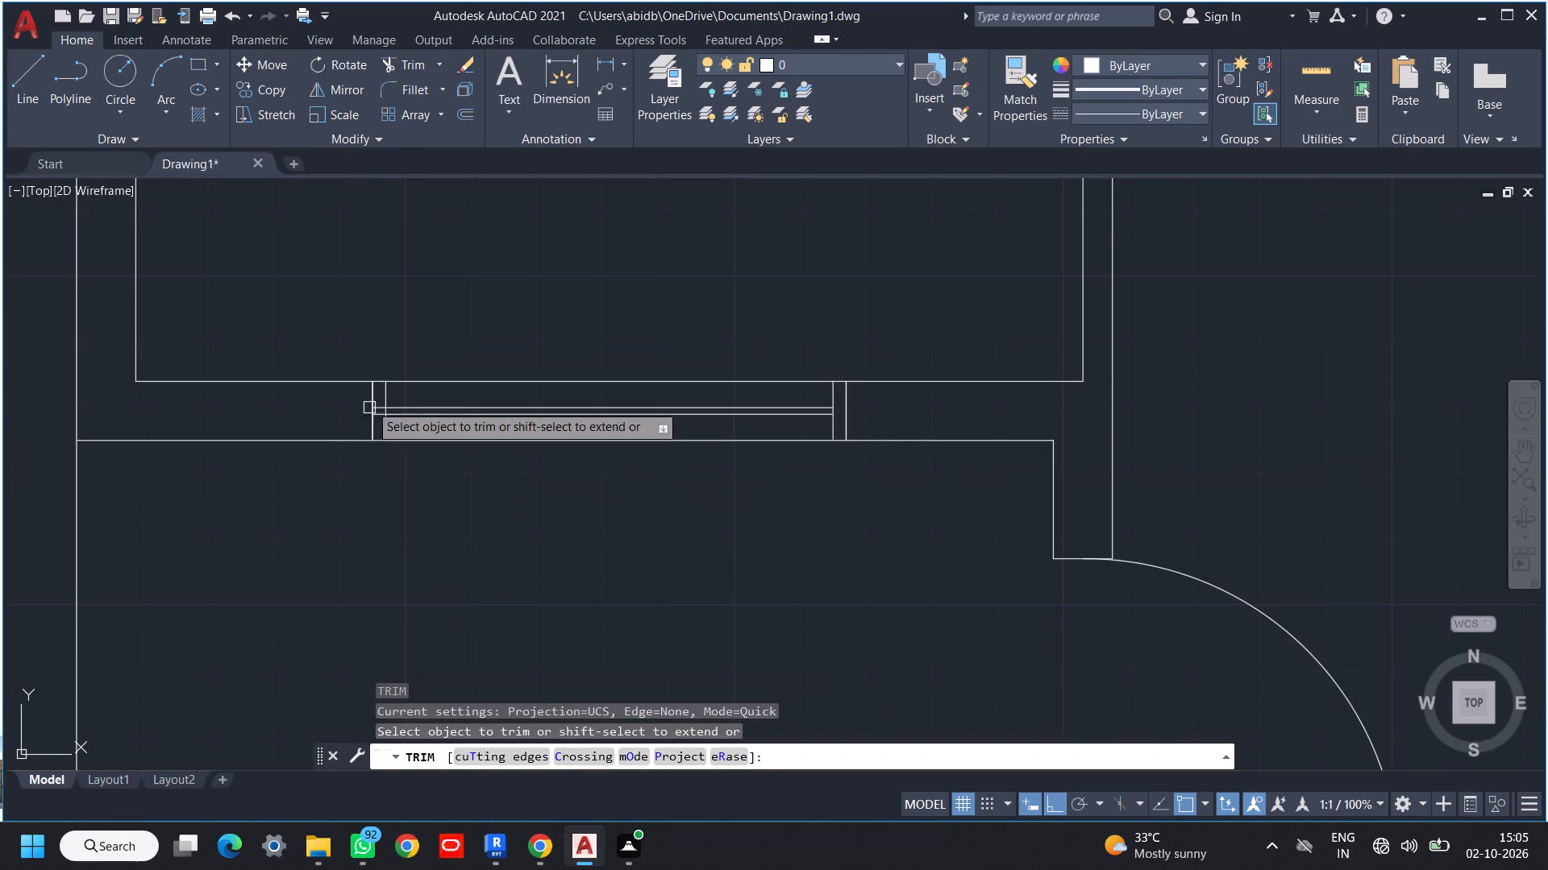
scroll(369, 404, up, 1)
click(387, 381)
click(386, 430)
scroll(433, 460, down, 3)
middle_drag(528, 495, 422, 487)
key(Escape)
key(Escape)
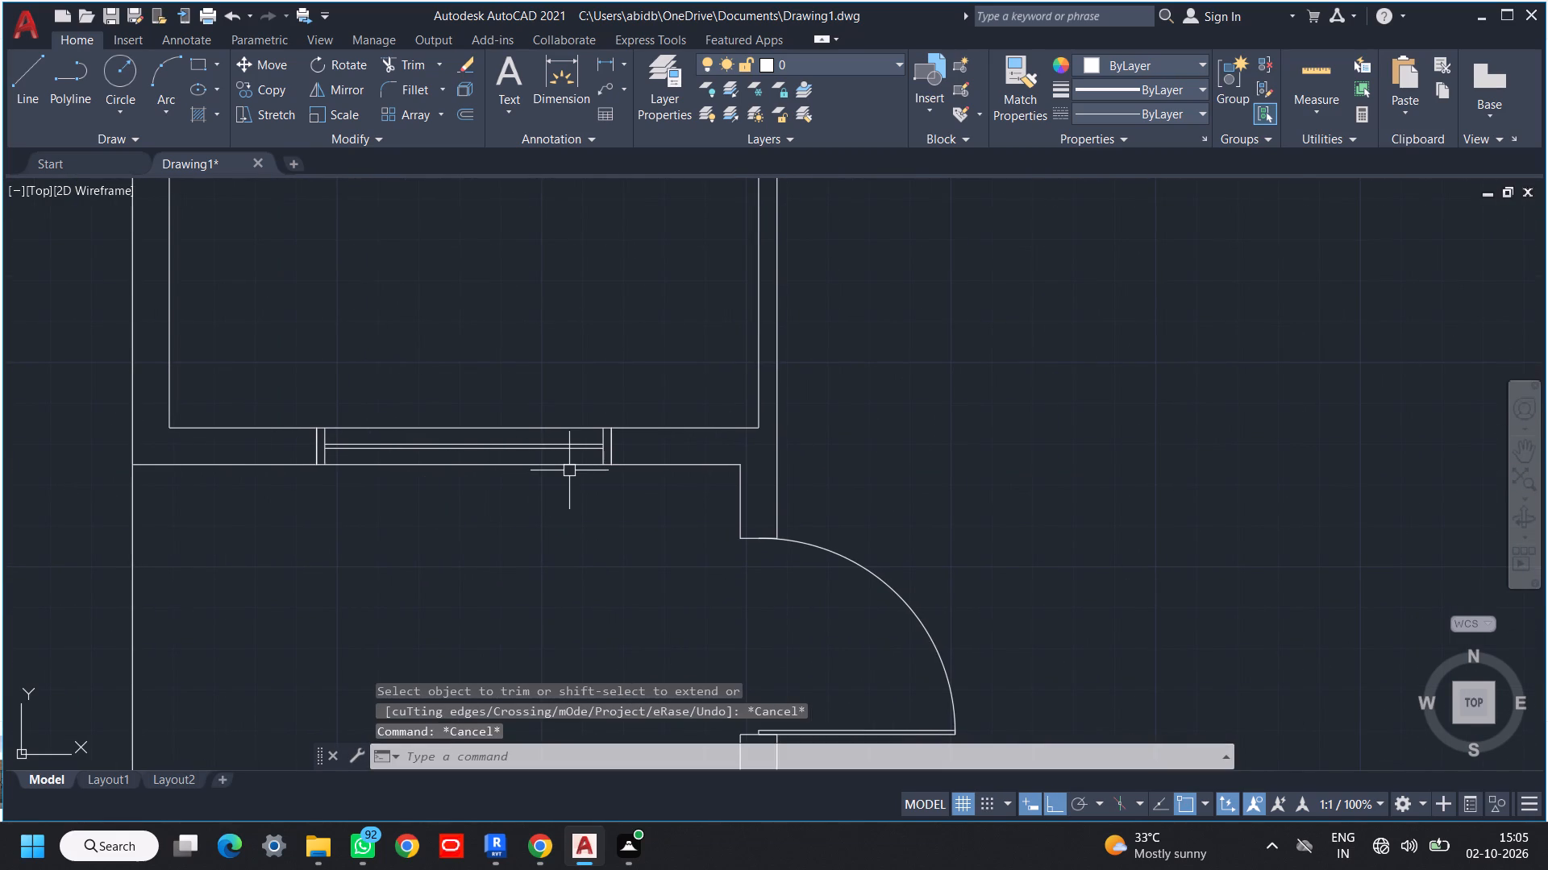
Group the 6' window's rectangle, two jamb lines and two glazing lines in the lower-left room's bottom wall.
middle_drag(360, 519, 472, 516)
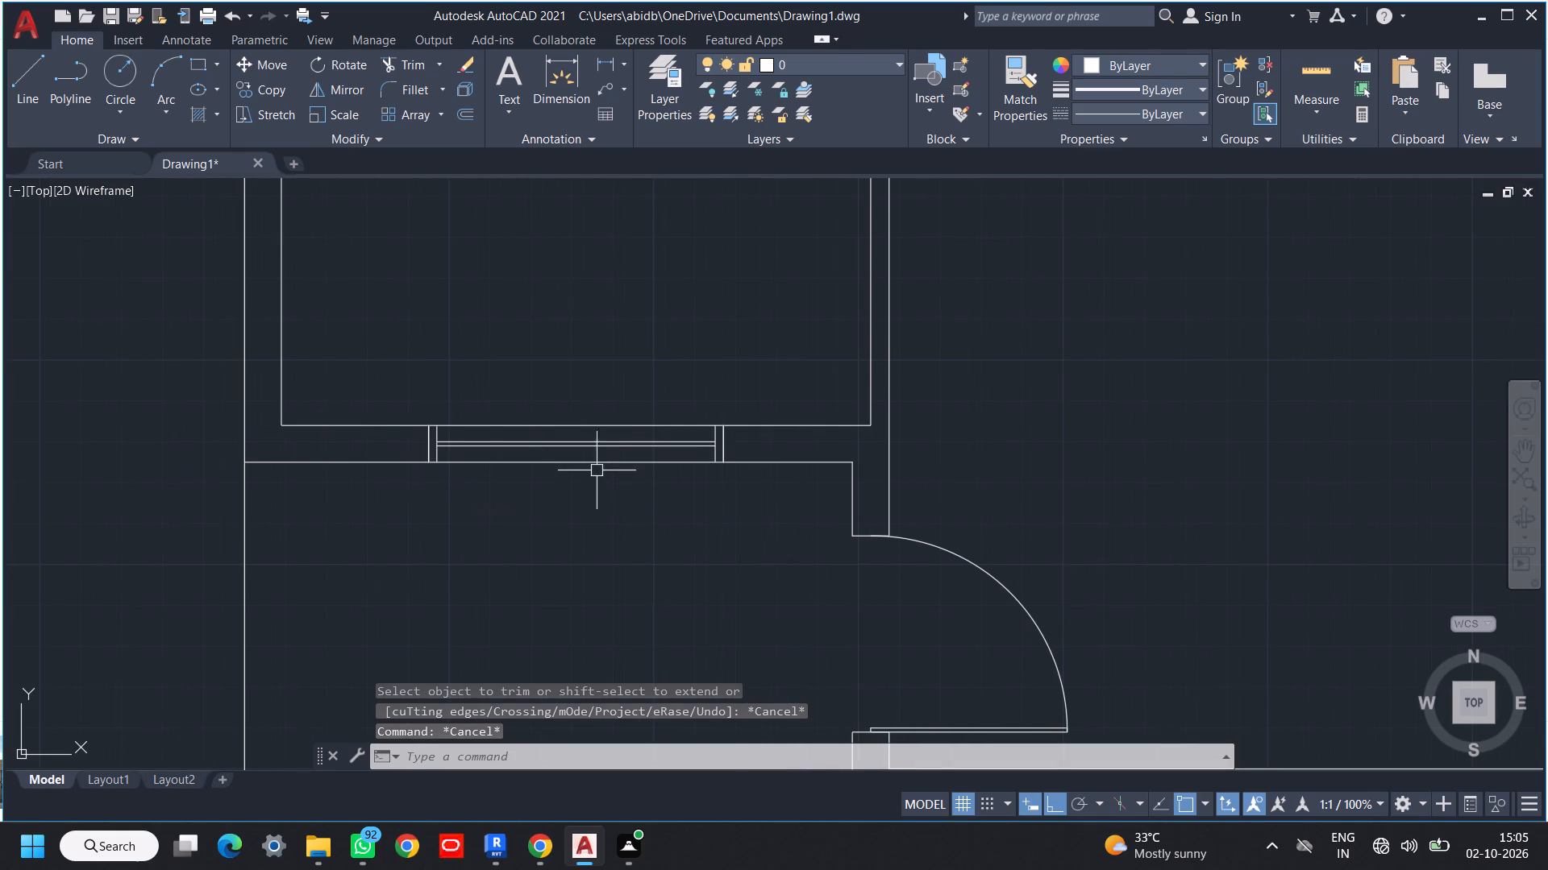
scroll(710, 441, up, 2)
click(714, 342)
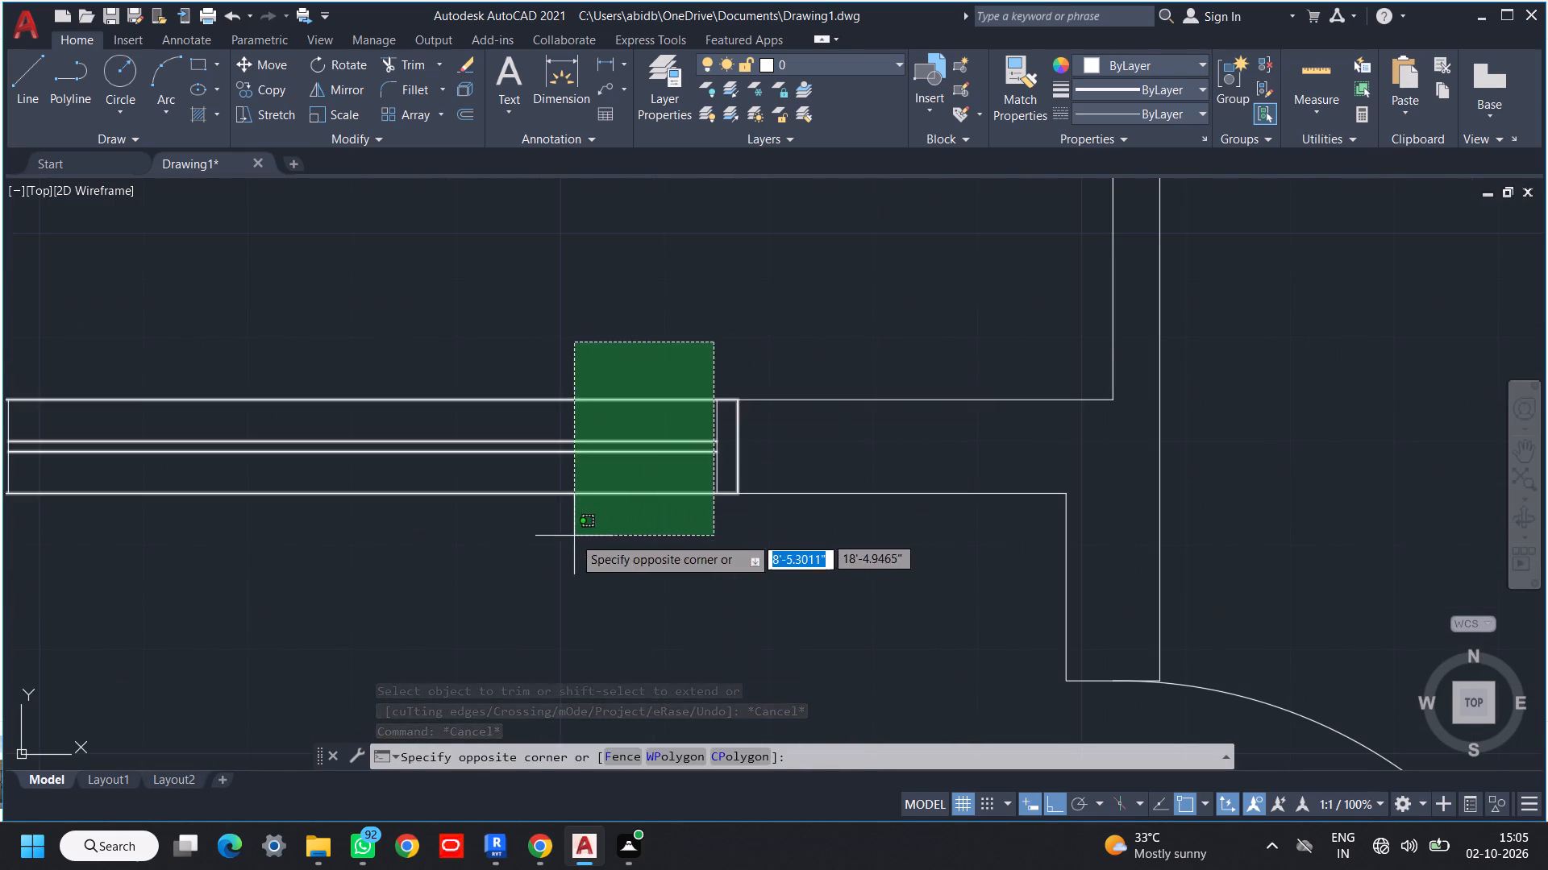
click(573, 536)
scroll(702, 455, up, 3)
click(774, 347)
click(663, 414)
scroll(618, 511, down, 4)
middle_drag(547, 528, 969, 499)
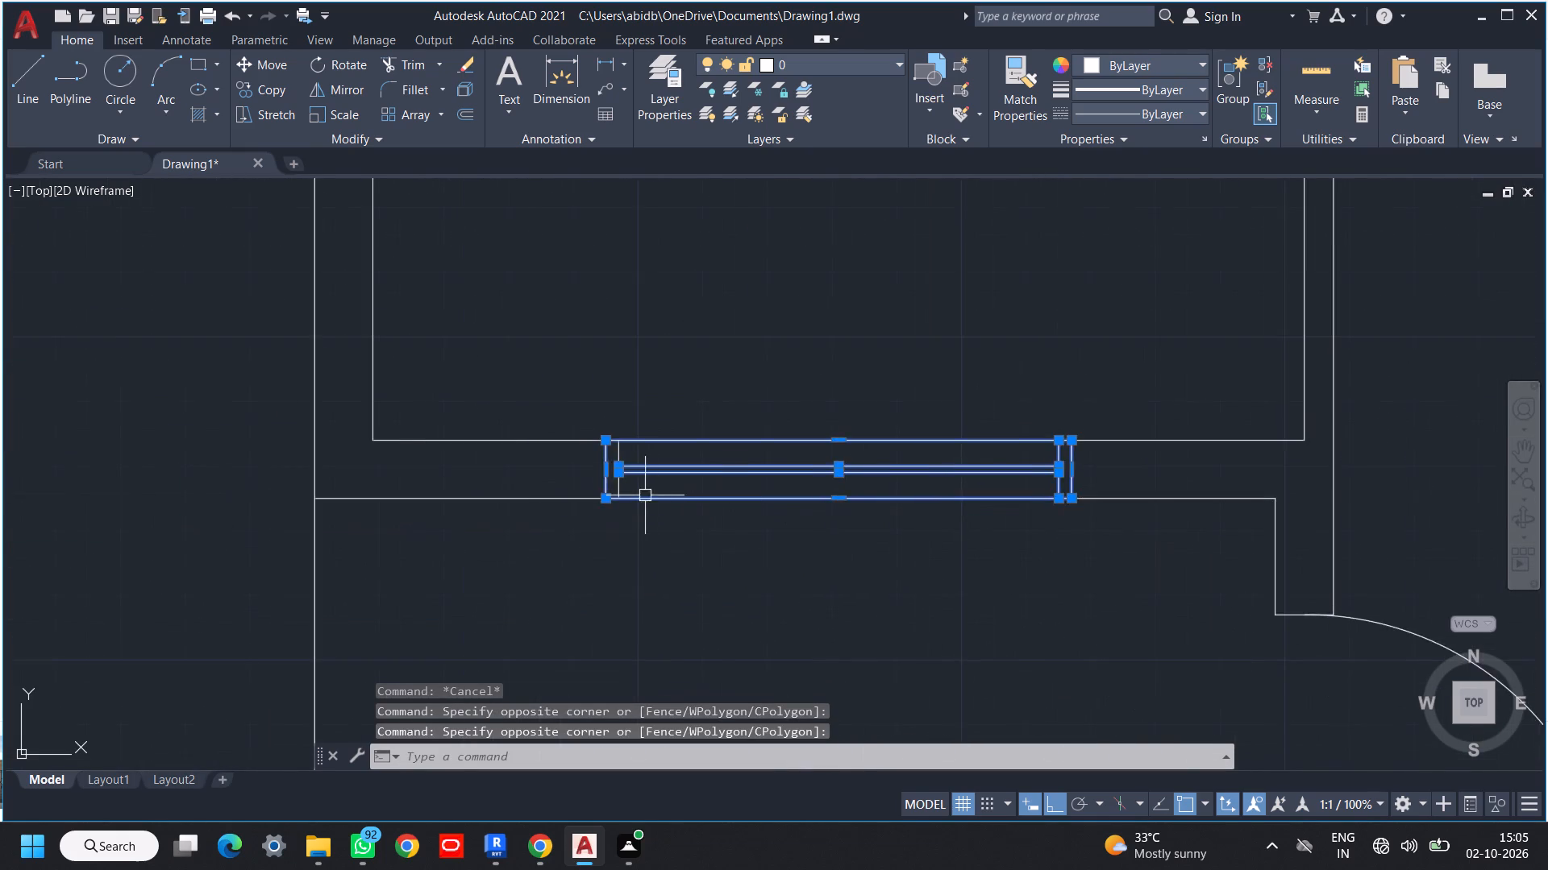
scroll(642, 495, up, 3)
click(611, 362)
click(538, 434)
scroll(618, 462, down, 2)
middle_drag(639, 470, 551, 502)
key(g)
key(space)
Copy the grouped window from its upper edge's midpoint to the midpoint of the large room's inner bottom wall line.
scroll(610, 496, down, 3)
scroll(702, 502, down, 2)
middle_drag(701, 535, 690, 566)
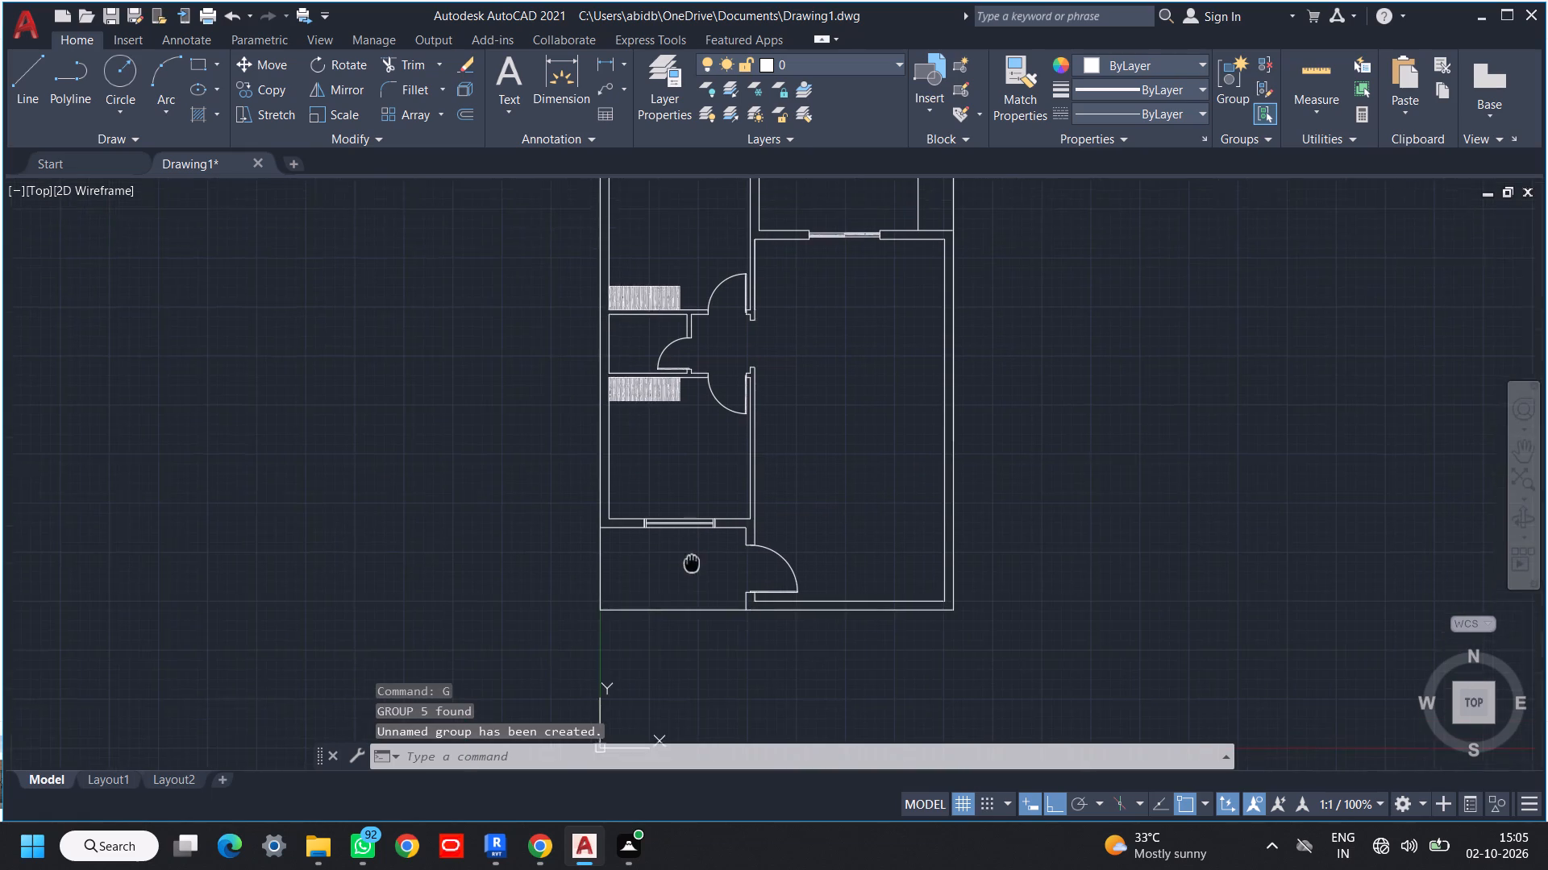
middle_drag(690, 566, 681, 590)
scroll(679, 571, up, 1)
middle_drag(679, 571, 684, 573)
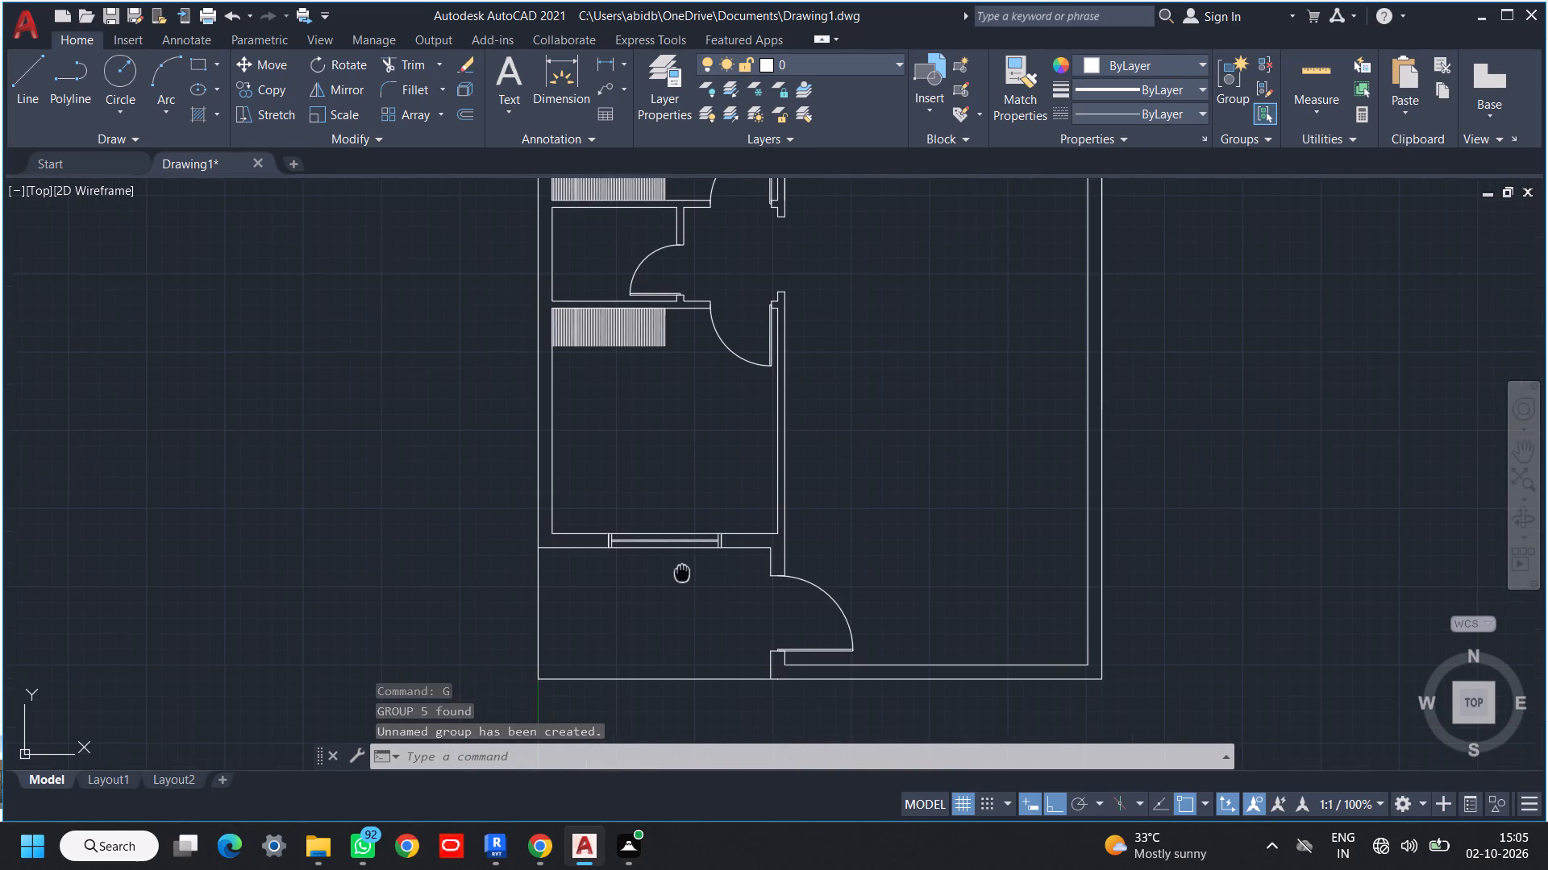
middle_drag(684, 573, 576, 507)
scroll(576, 507, up, 1)
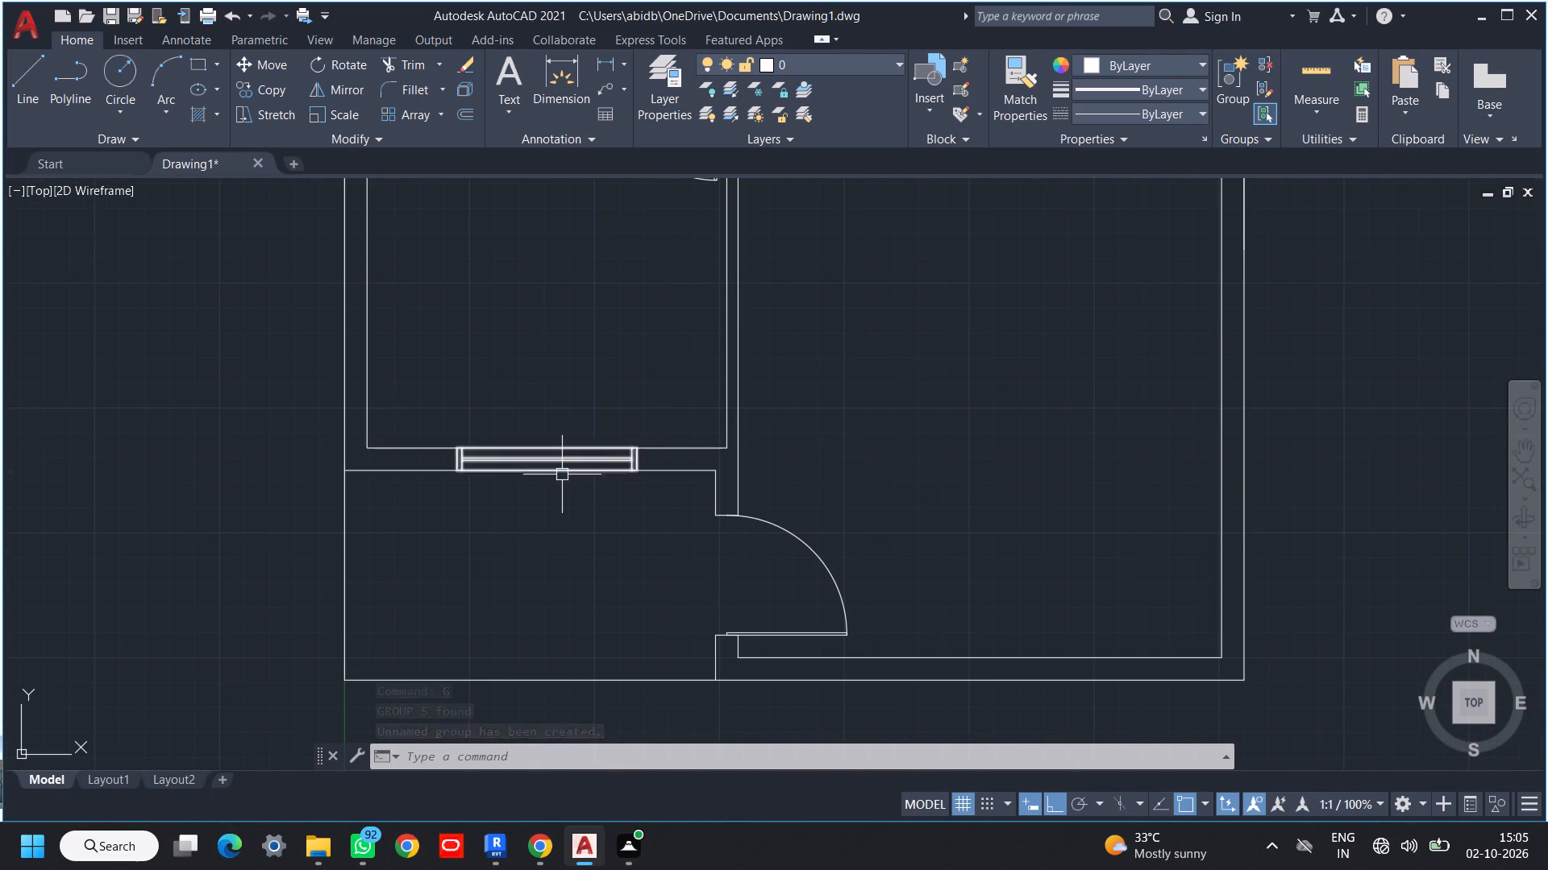
click(562, 474)
text(co)
key(space)
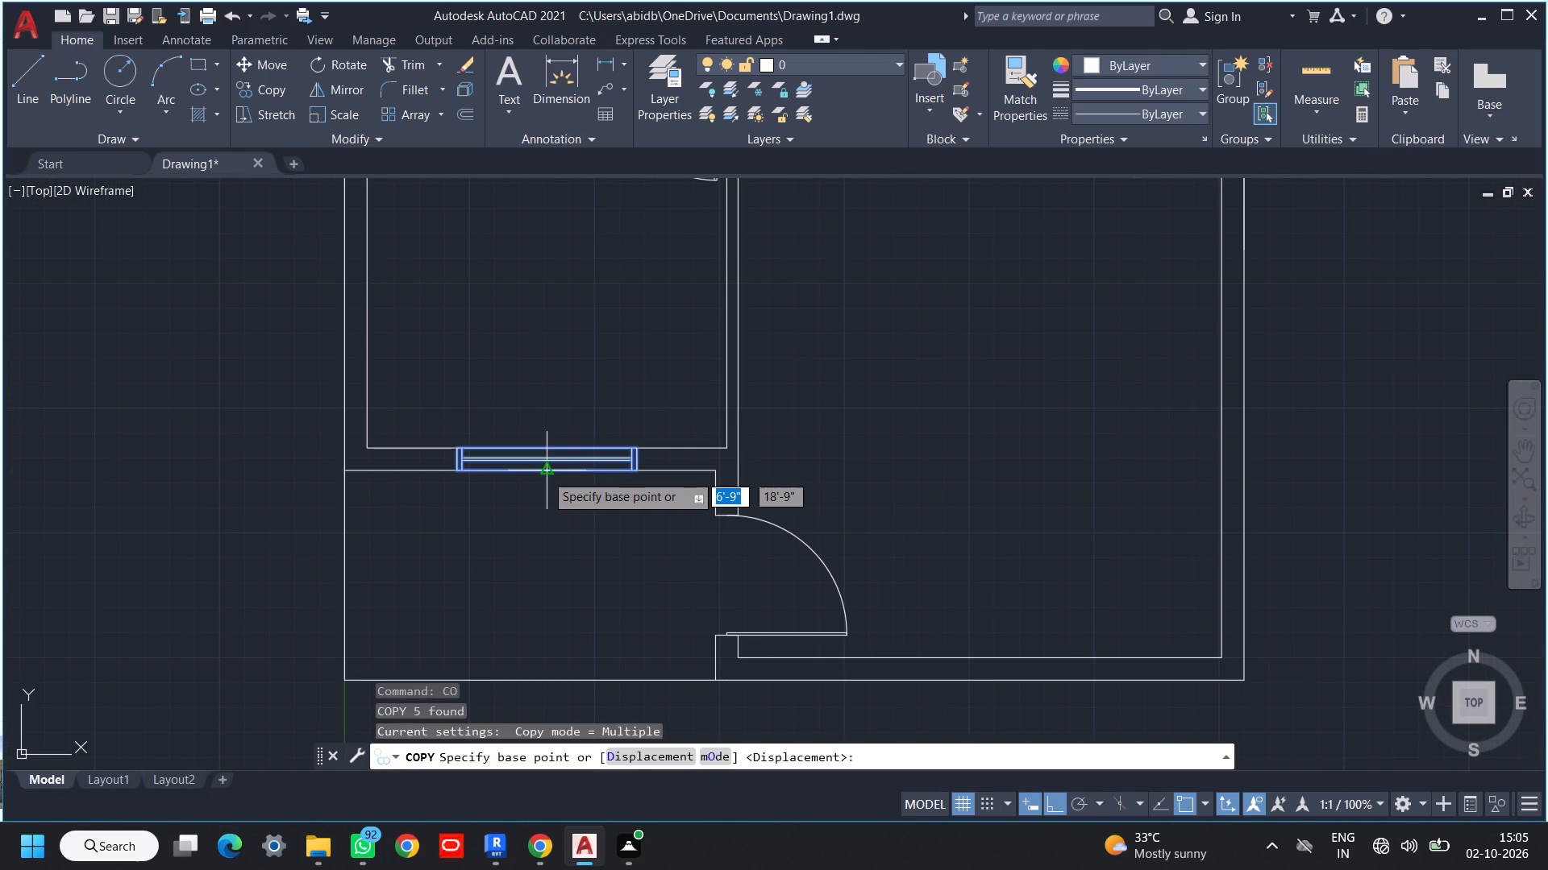
click(544, 447)
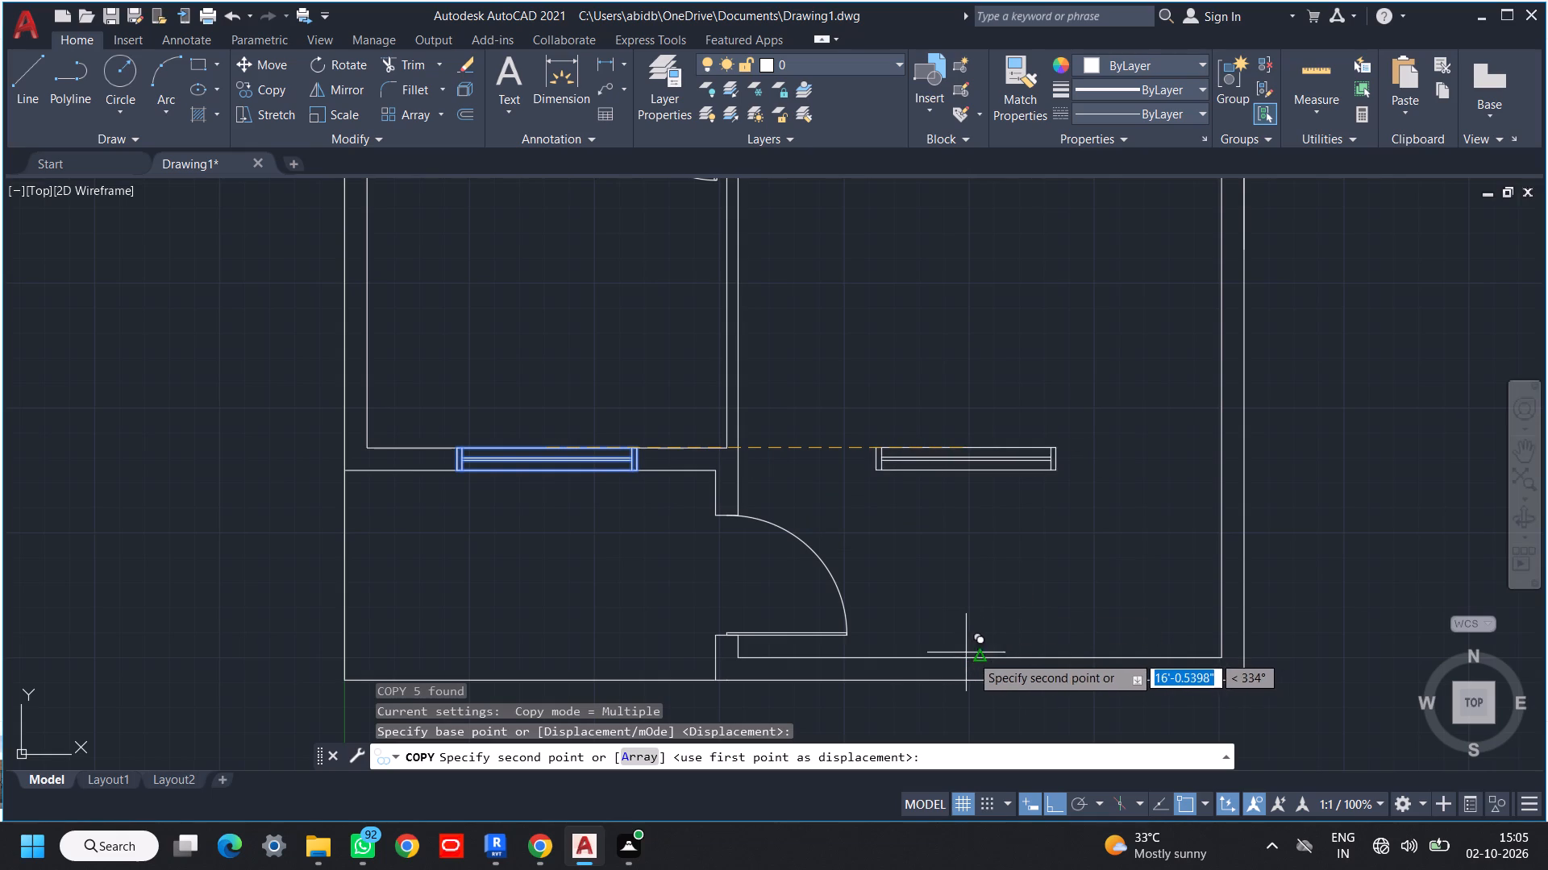
click(974, 657)
Place another copy of the window at the midpoint of the upper-left room's inner top wall line.
scroll(1099, 661, down, 2)
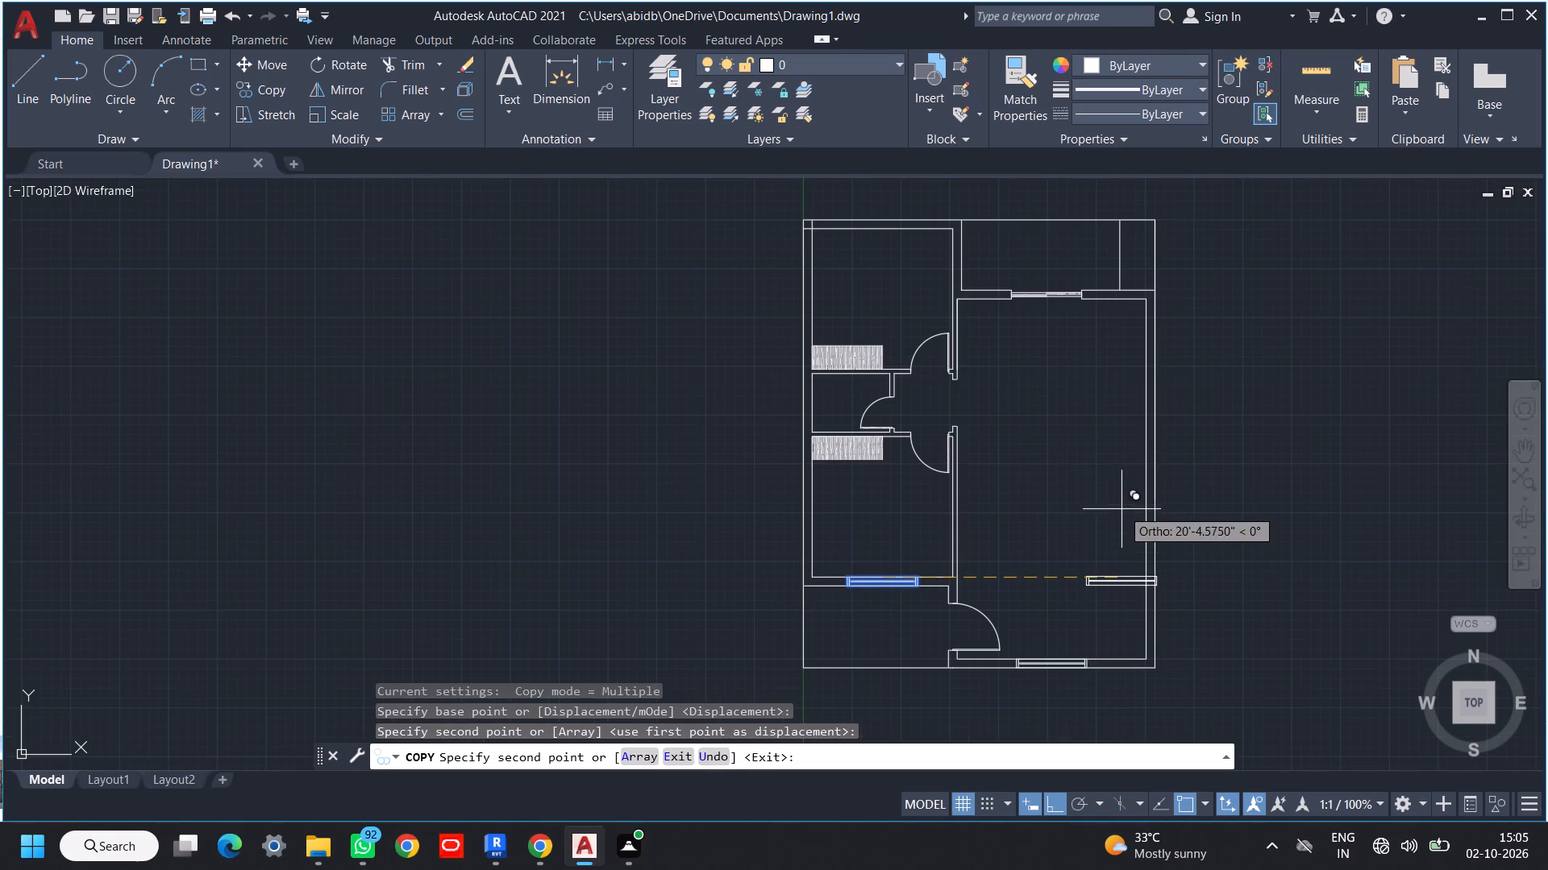
middle_drag(1107, 527, 1151, 719)
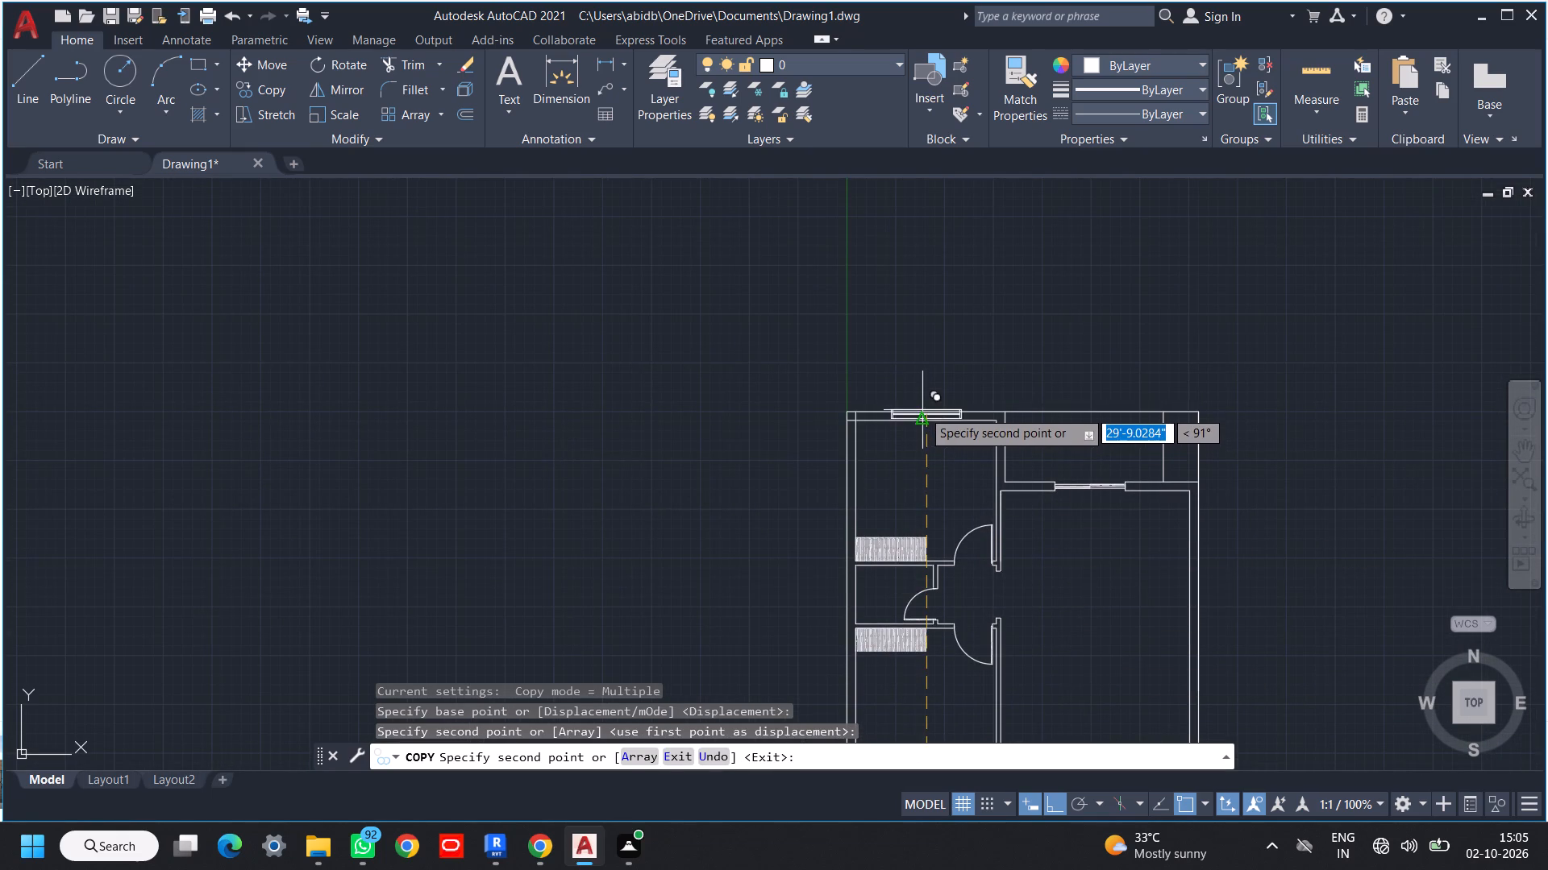
scroll(922, 410, up, 4)
scroll(945, 405, down, 2)
scroll(945, 405, up, 1)
middle_drag(919, 425, 809, 450)
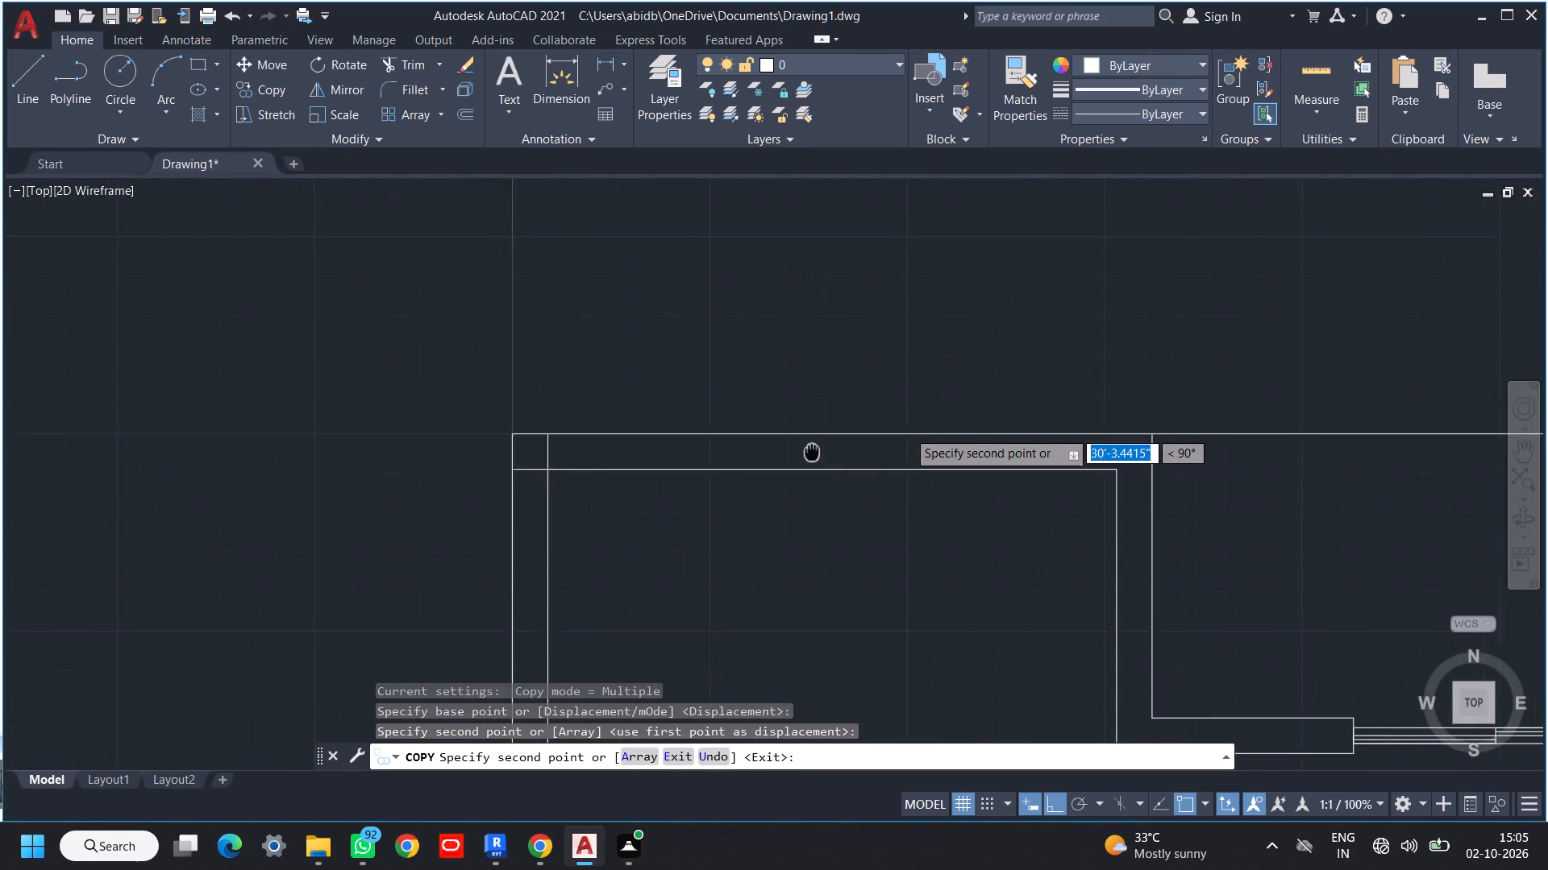
middle_drag(809, 450, 800, 451)
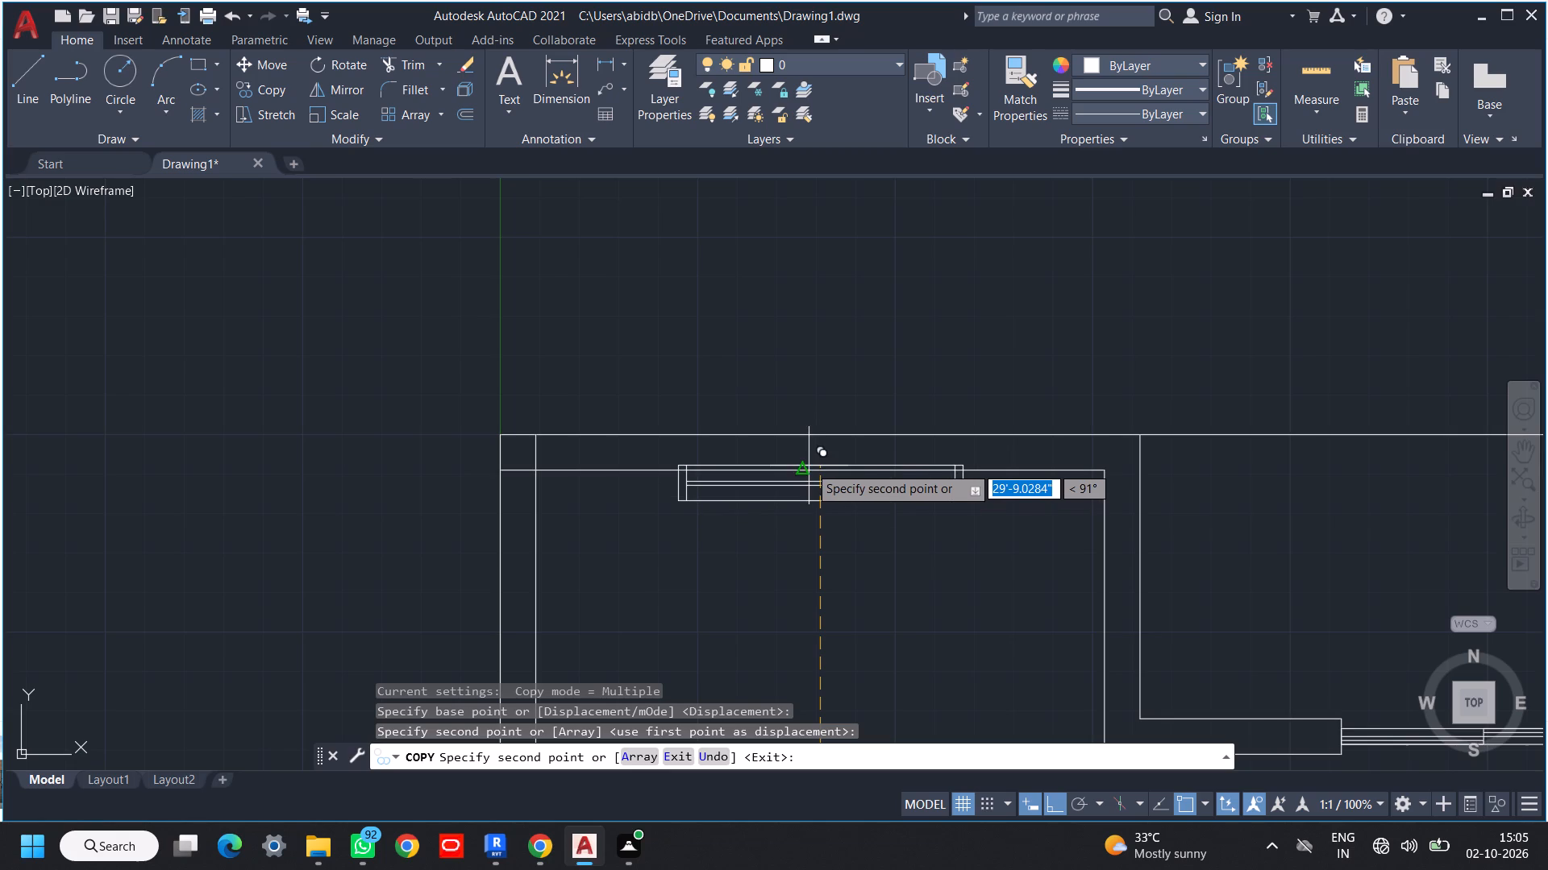
click(802, 473)
key(Escape)
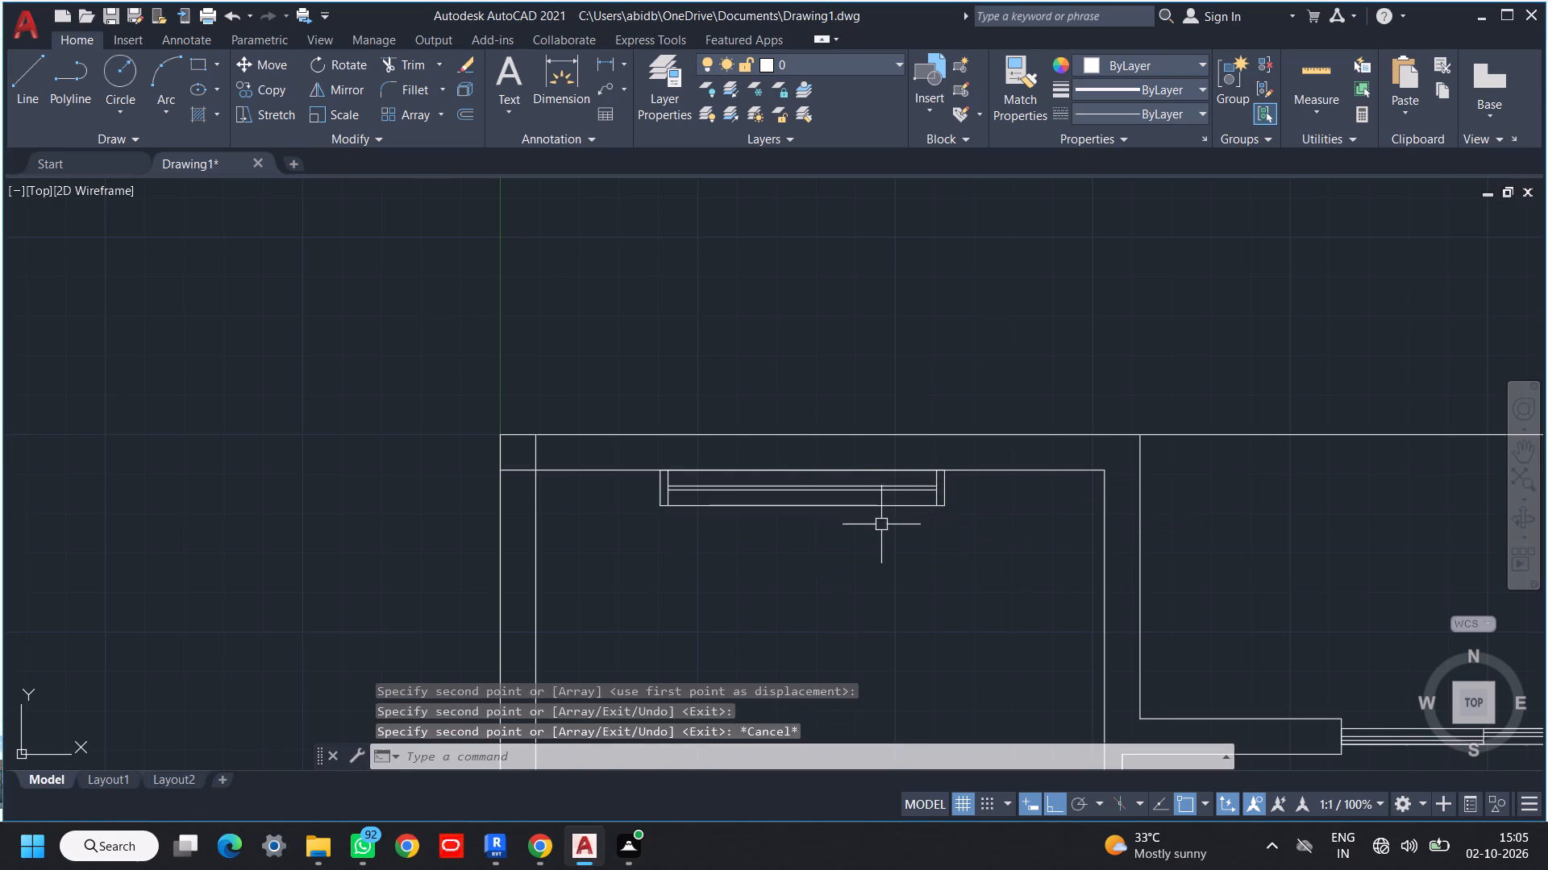
Move the upper-left room's window up into the wall, aligning its lower edge's midpoint with the inner wall line.
click(888, 503)
middle_drag(896, 515, 896, 569)
key(m)
key(space)
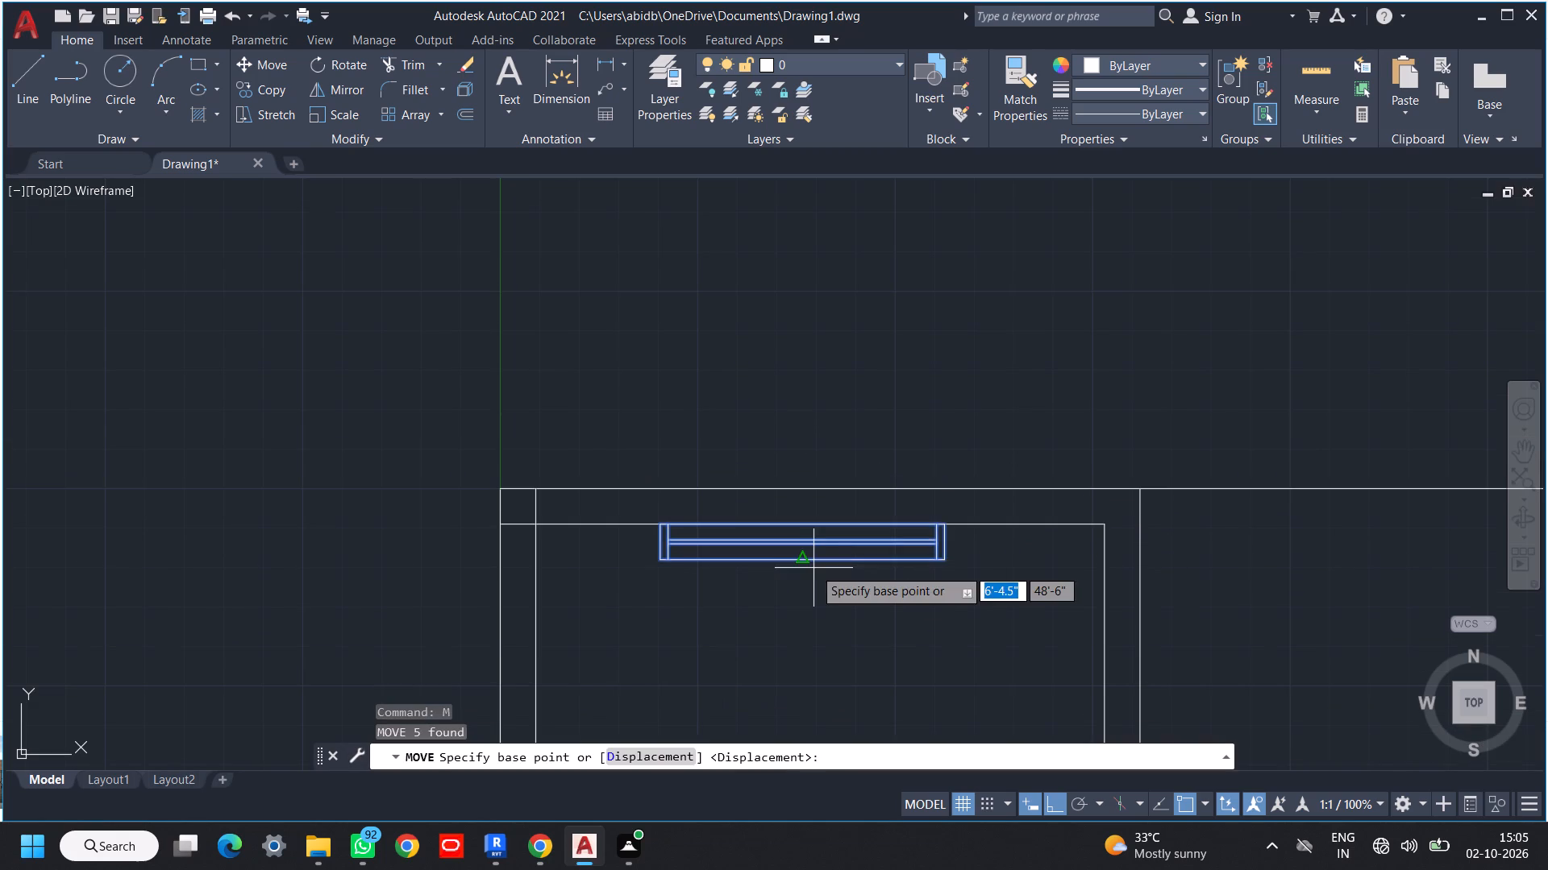
click(803, 558)
click(804, 522)
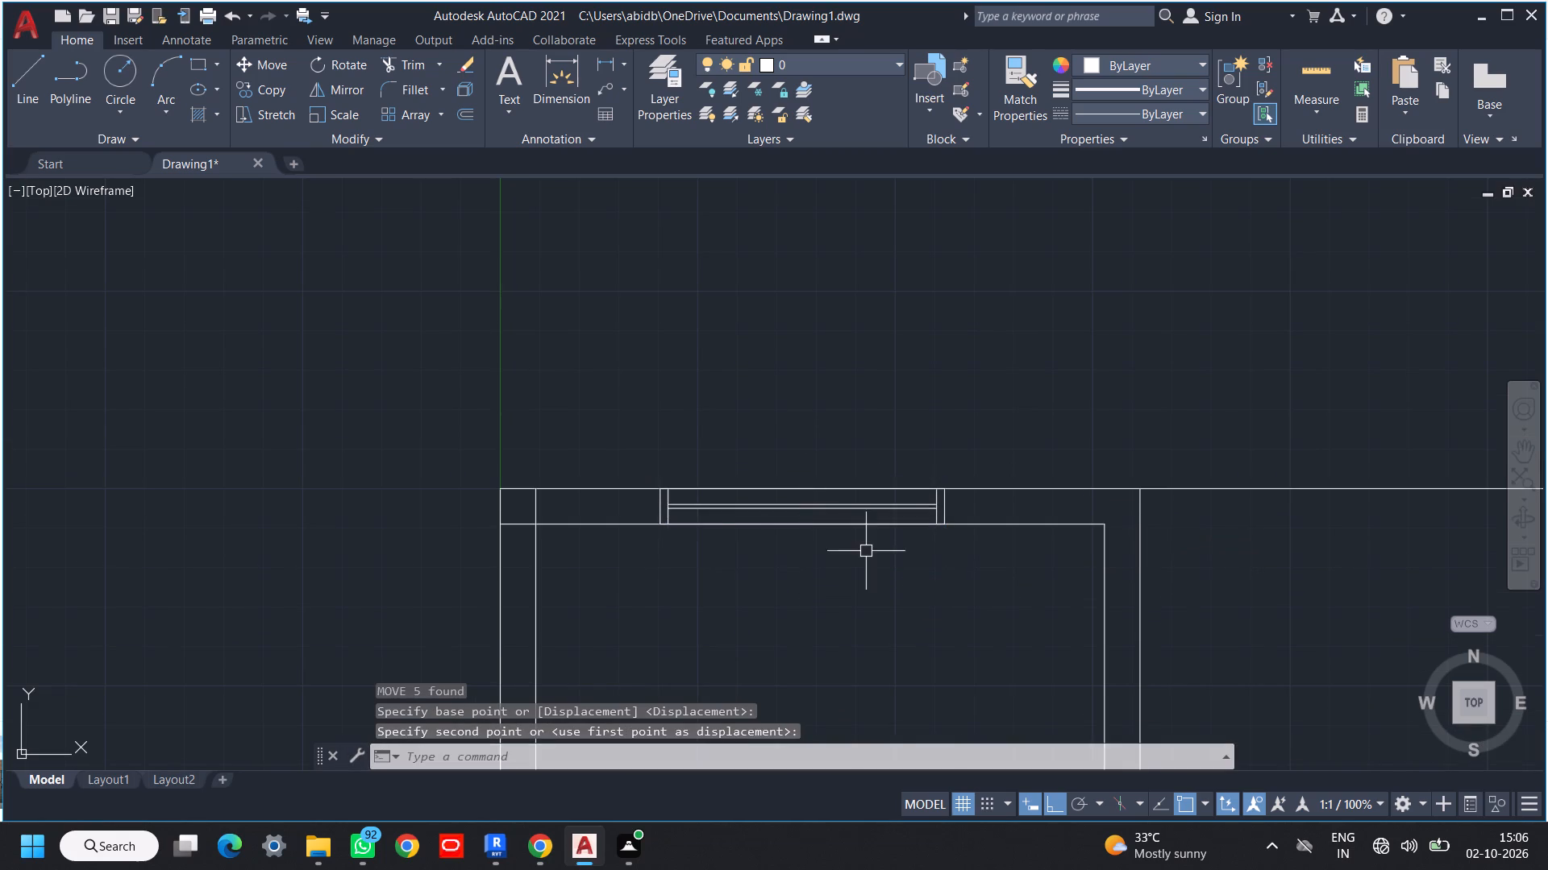
scroll(871, 559, down, 2)
middle_drag(875, 573, 876, 518)
key(Escape)
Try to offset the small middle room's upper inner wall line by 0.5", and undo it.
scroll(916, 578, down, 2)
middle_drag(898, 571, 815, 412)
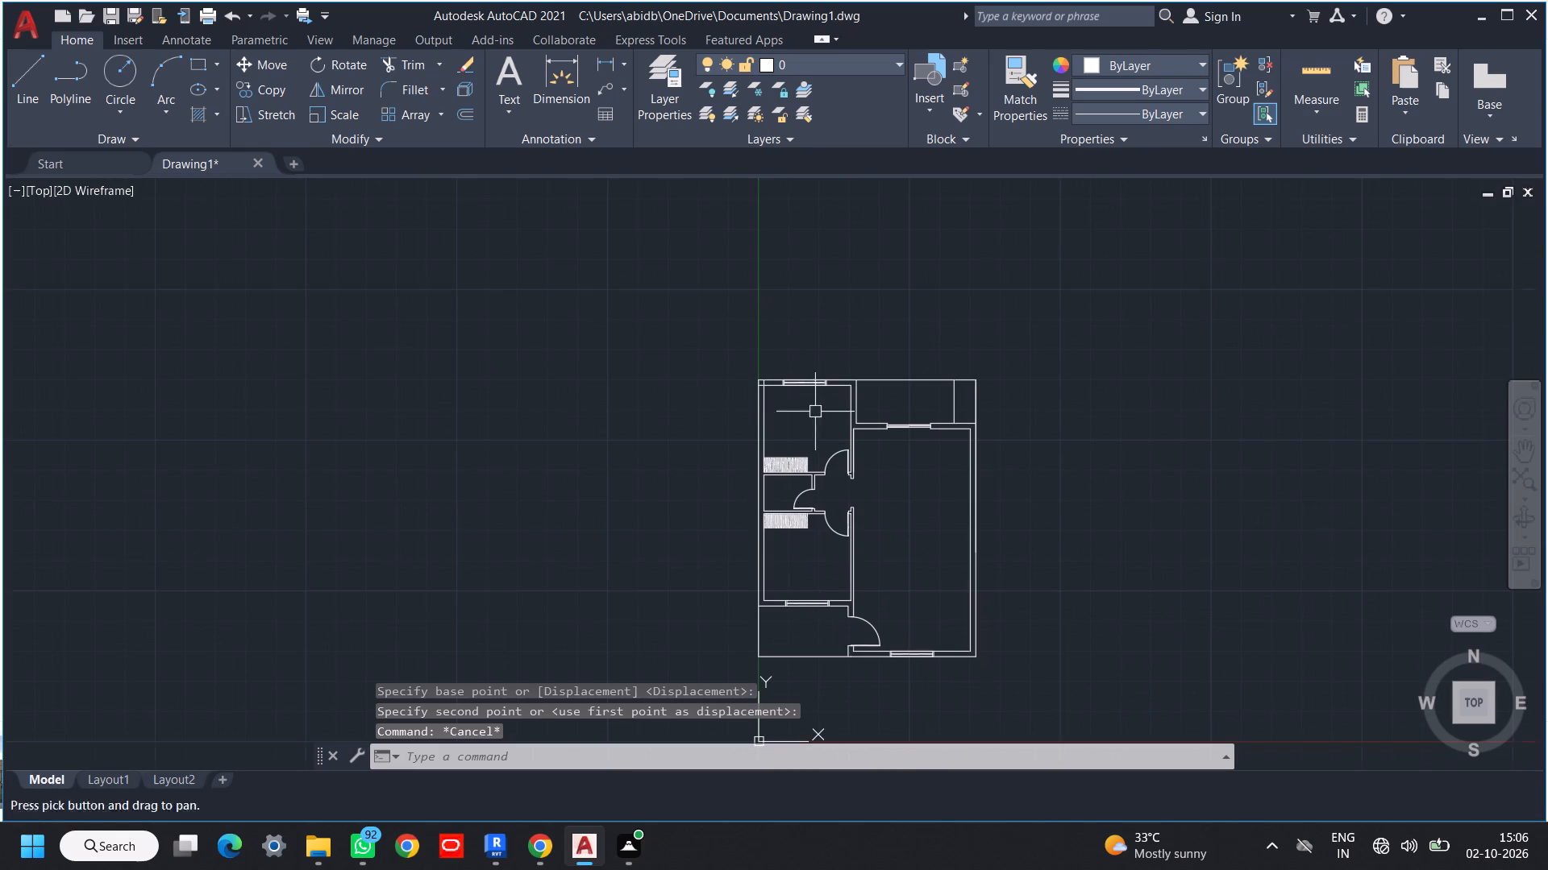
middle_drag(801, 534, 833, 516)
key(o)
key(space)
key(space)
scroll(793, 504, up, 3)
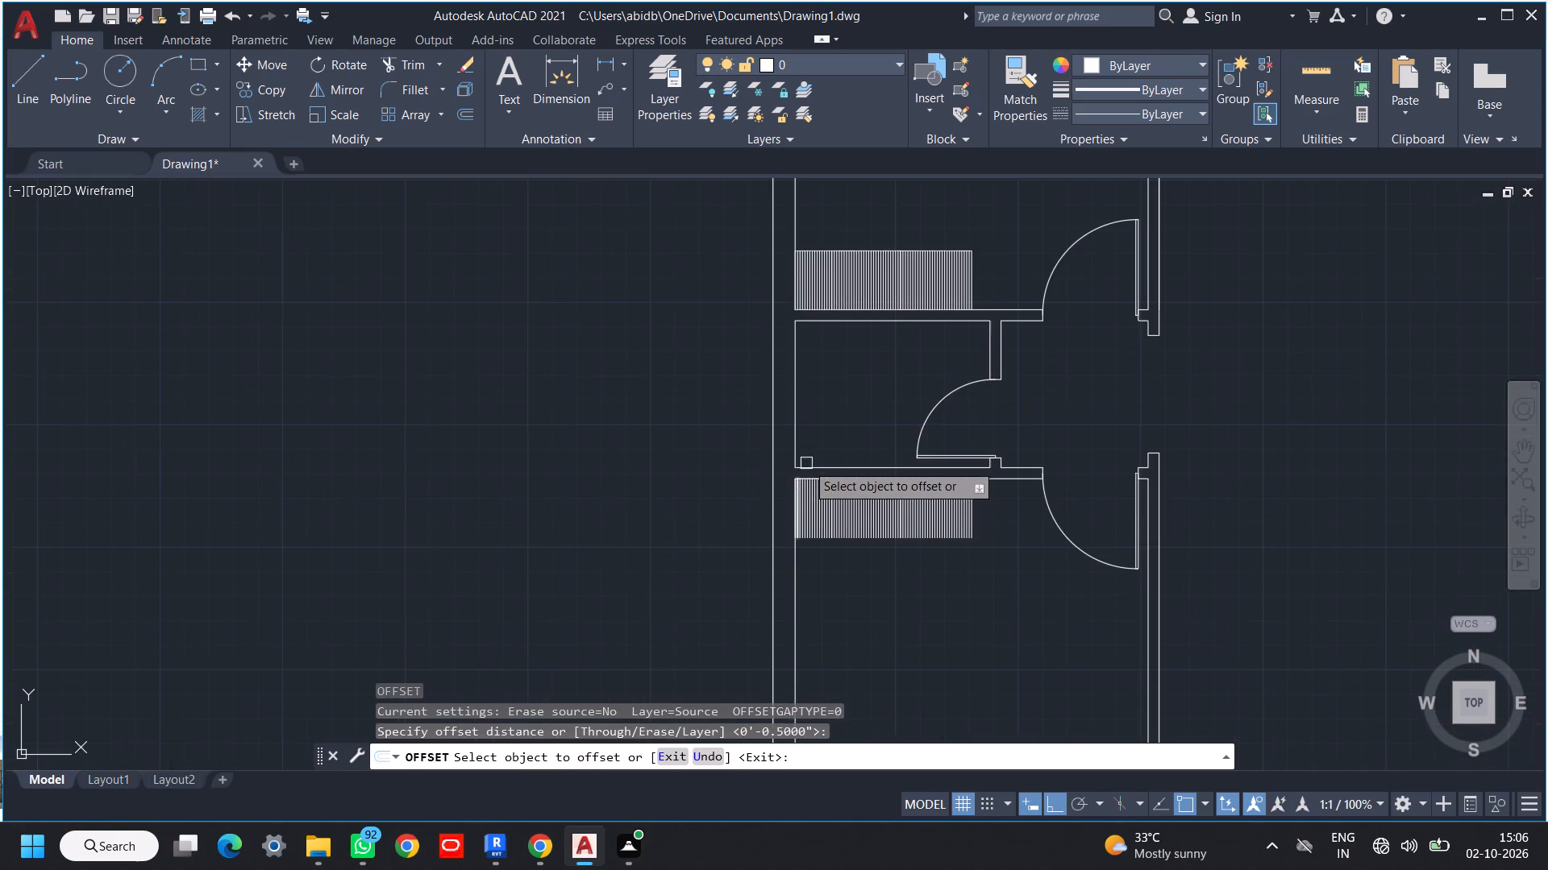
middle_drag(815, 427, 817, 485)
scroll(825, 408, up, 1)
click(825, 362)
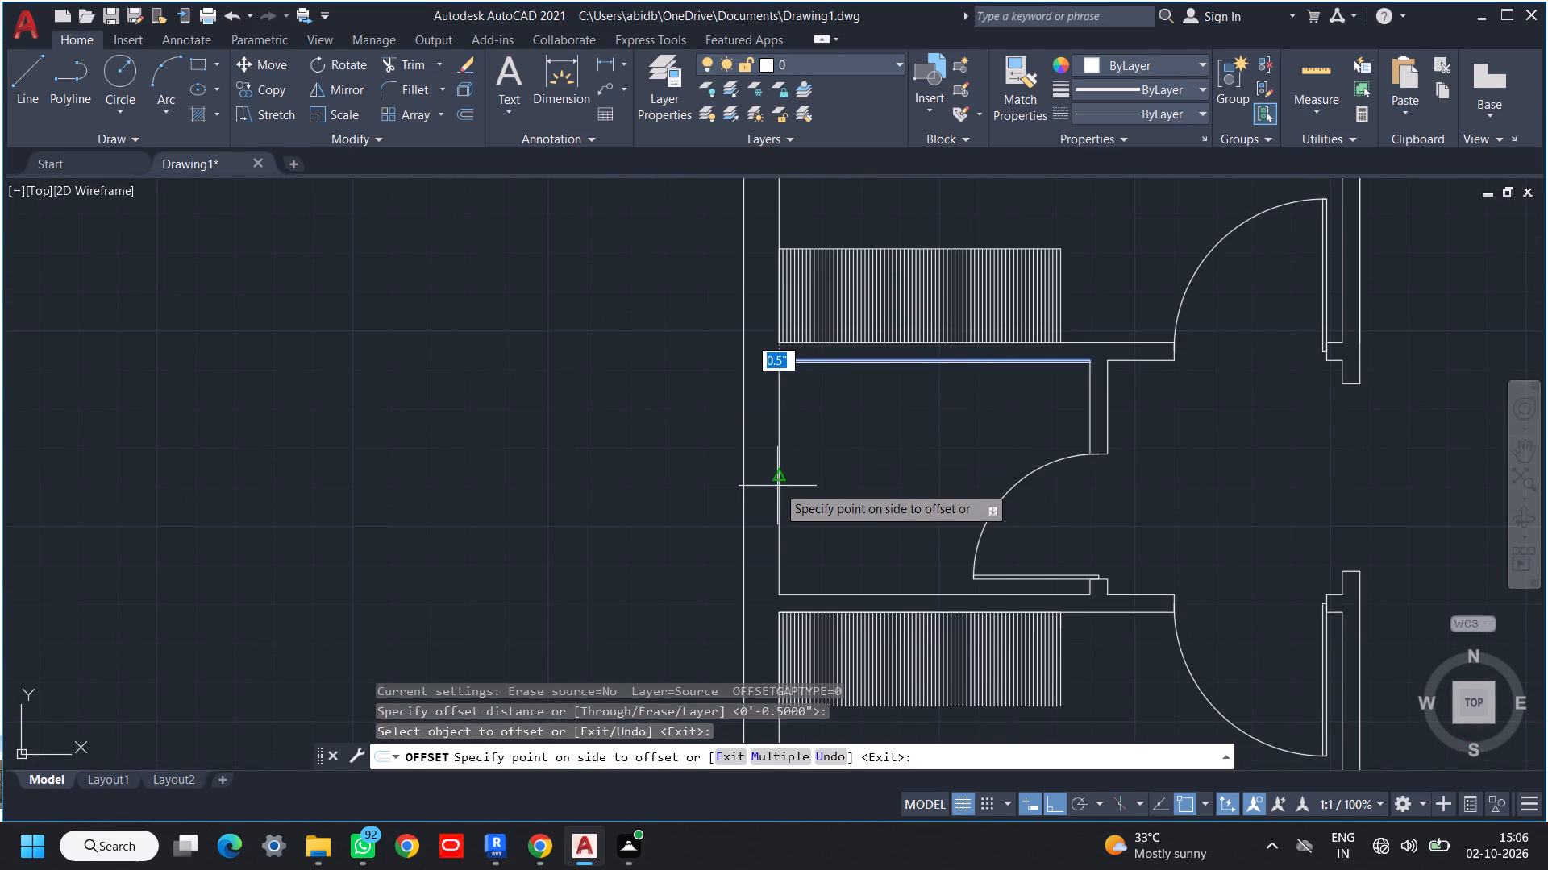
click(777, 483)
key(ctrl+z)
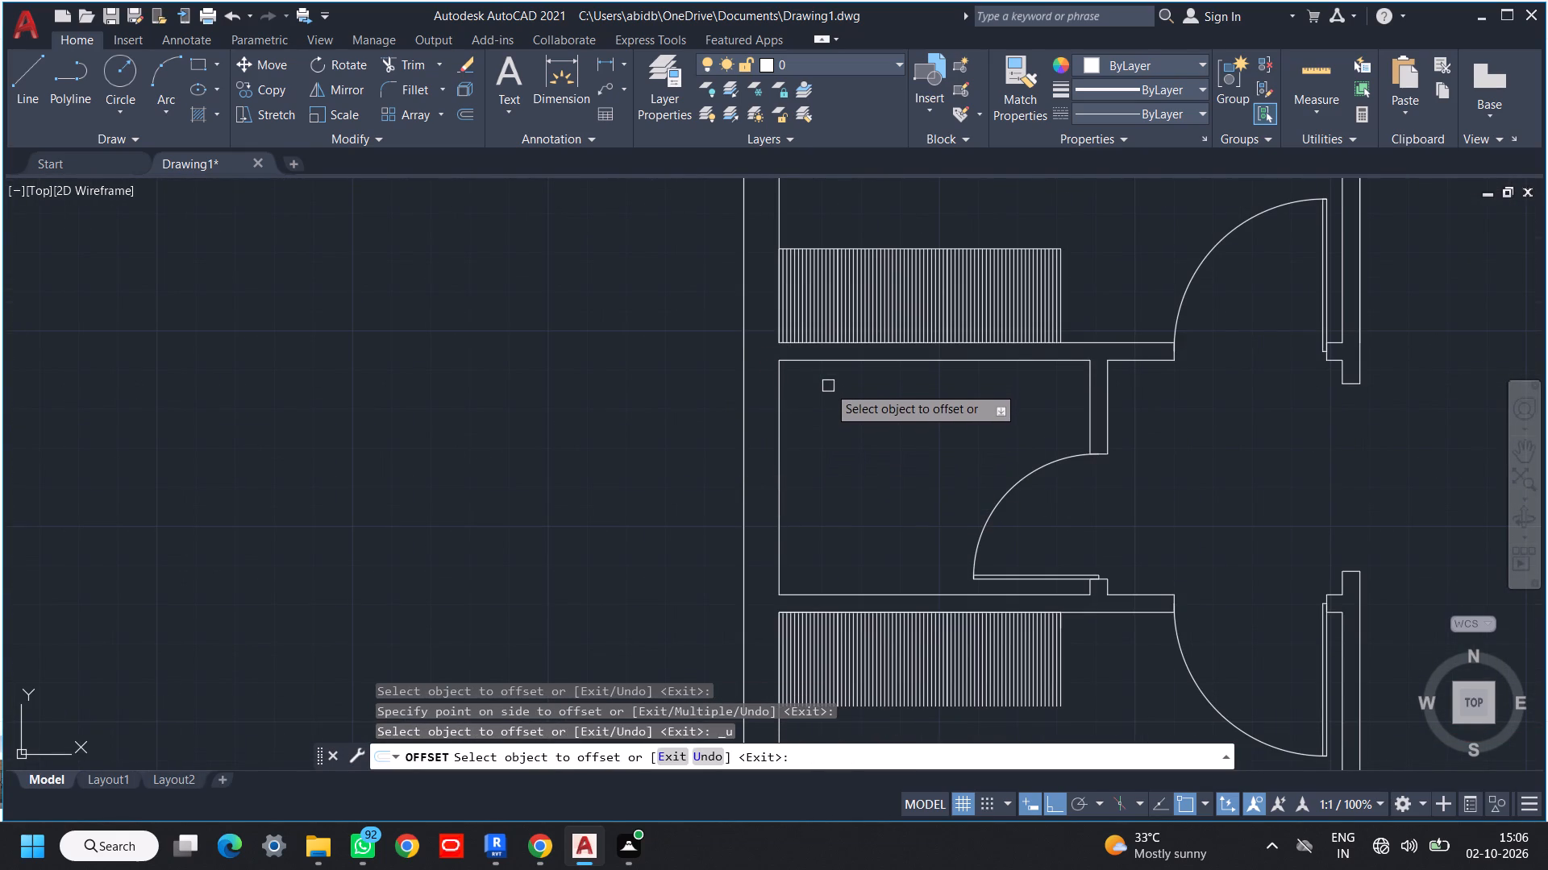
Offset the small middle room's upper inner wall line 2'6" down into the room.
scroll(828, 381, up, 1)
click(828, 349)
middle_drag(821, 516, 807, 397)
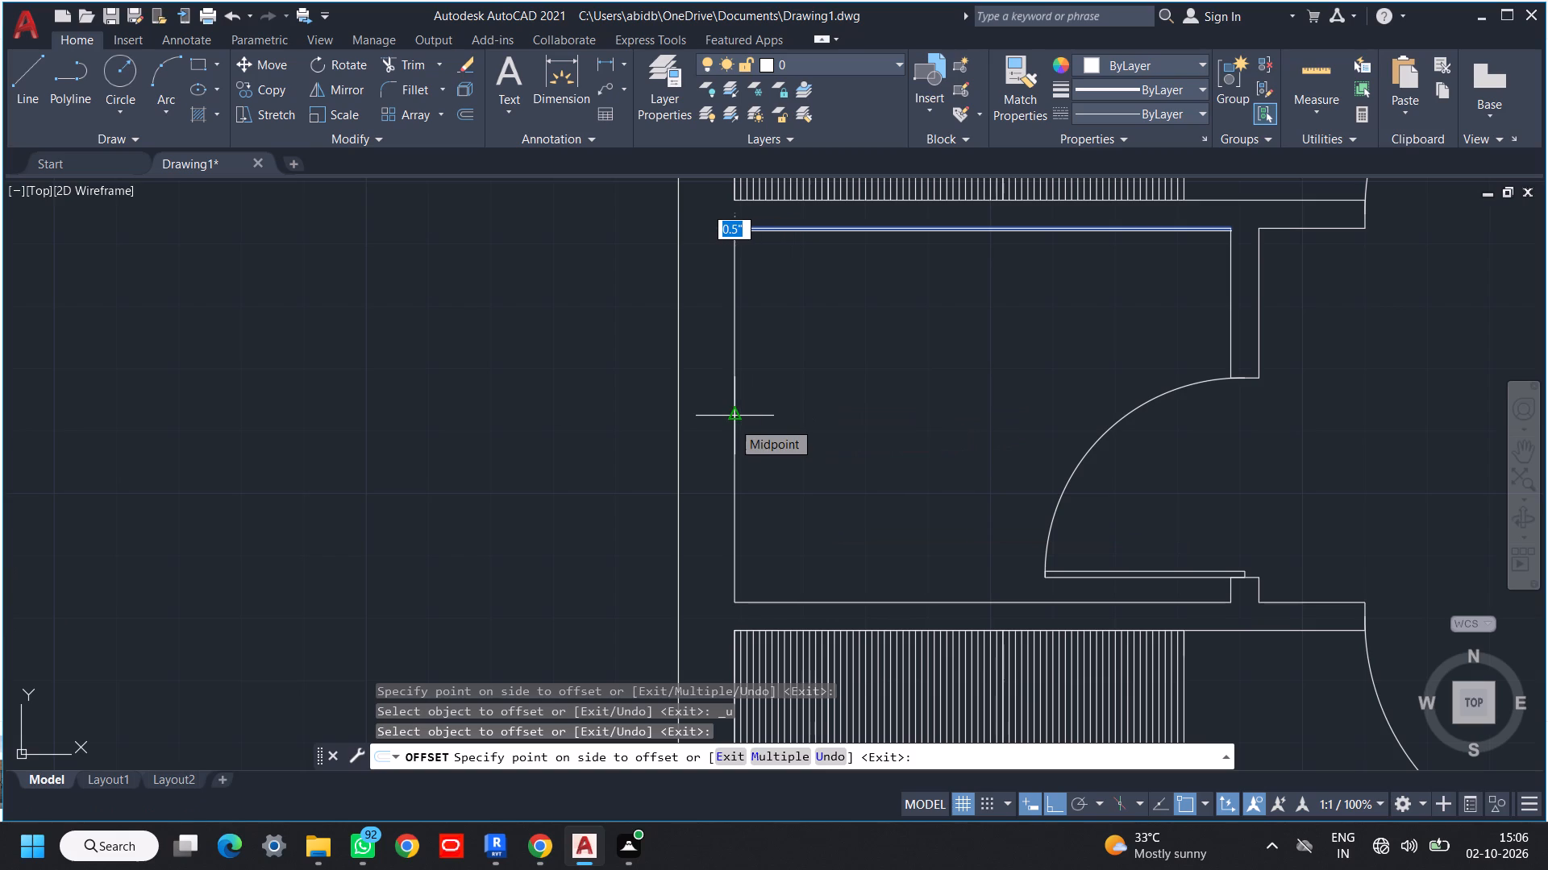
text(2')
text(6")
key(Return)
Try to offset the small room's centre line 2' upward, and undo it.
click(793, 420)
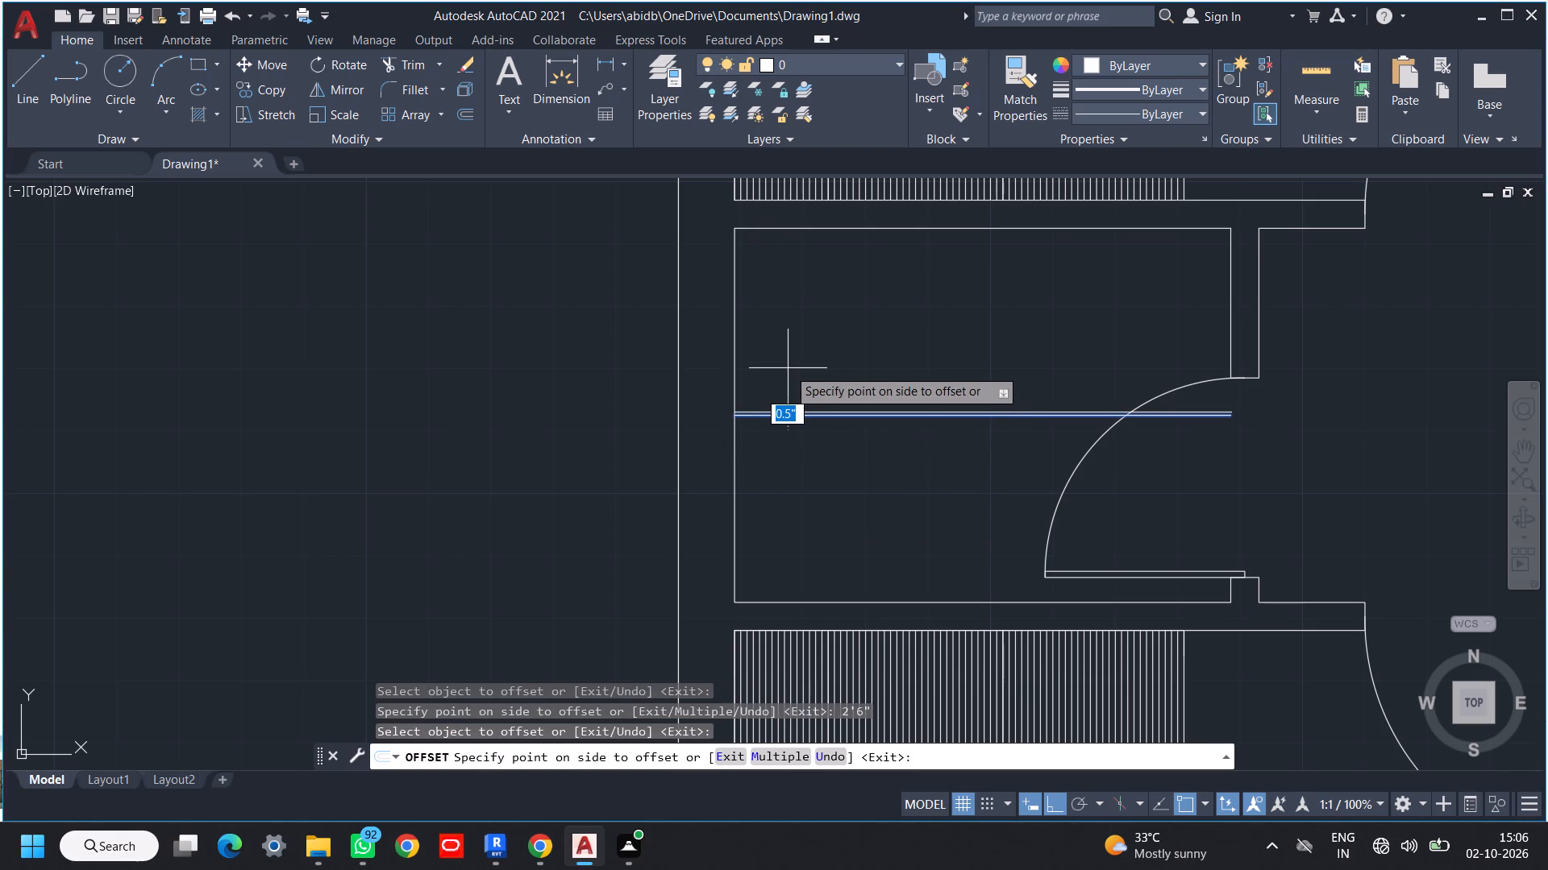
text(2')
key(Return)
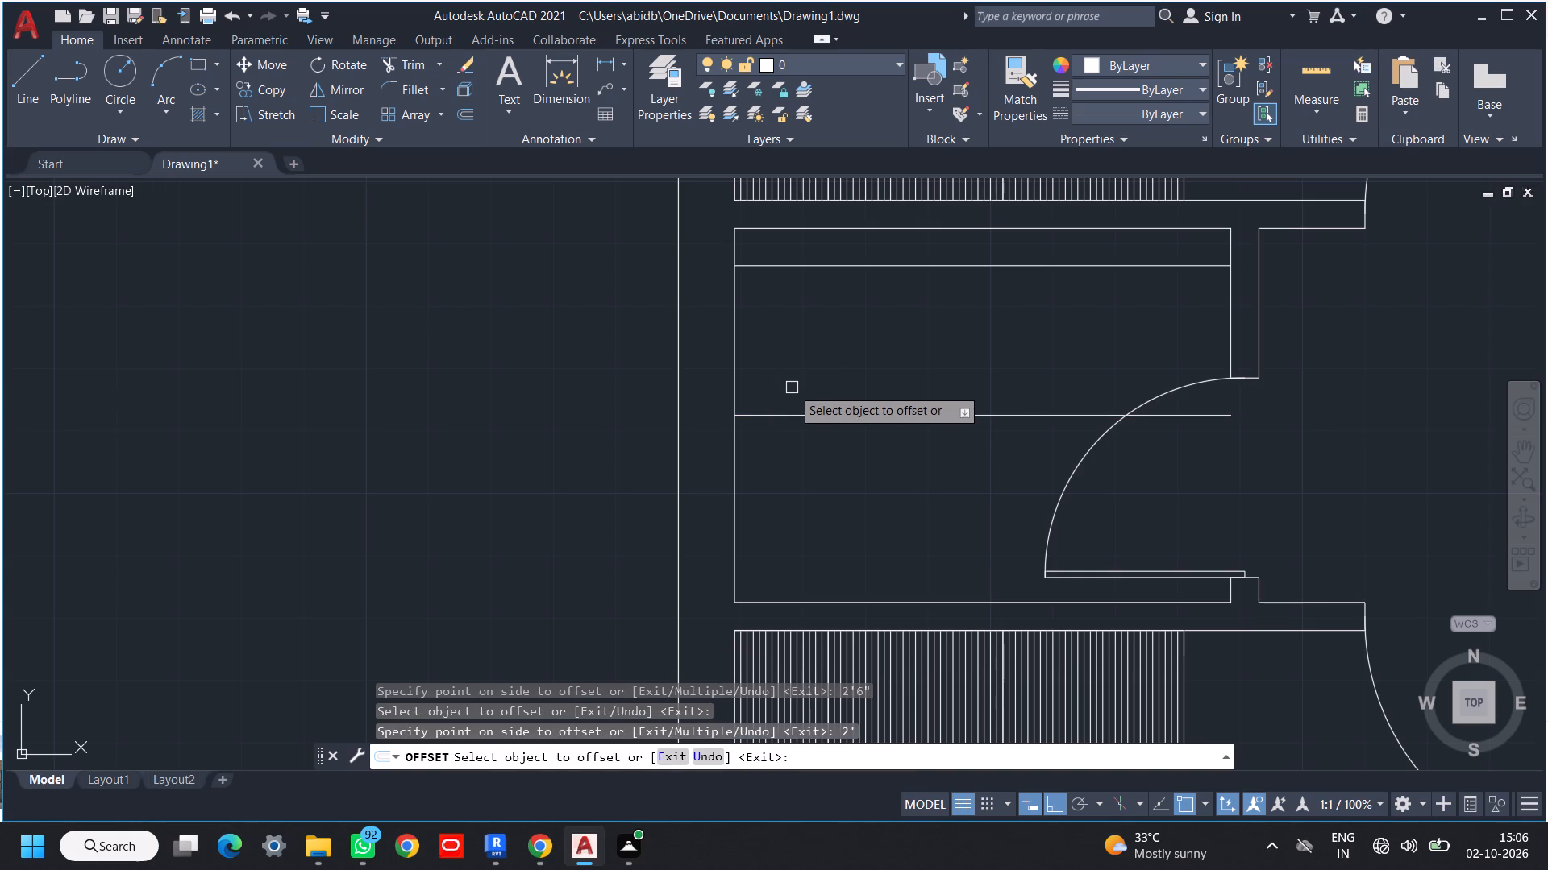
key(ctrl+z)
Offset the small room's centre line 1' upward, and the resulting line 2' downward, marking a 2' window opening.
click(792, 412)
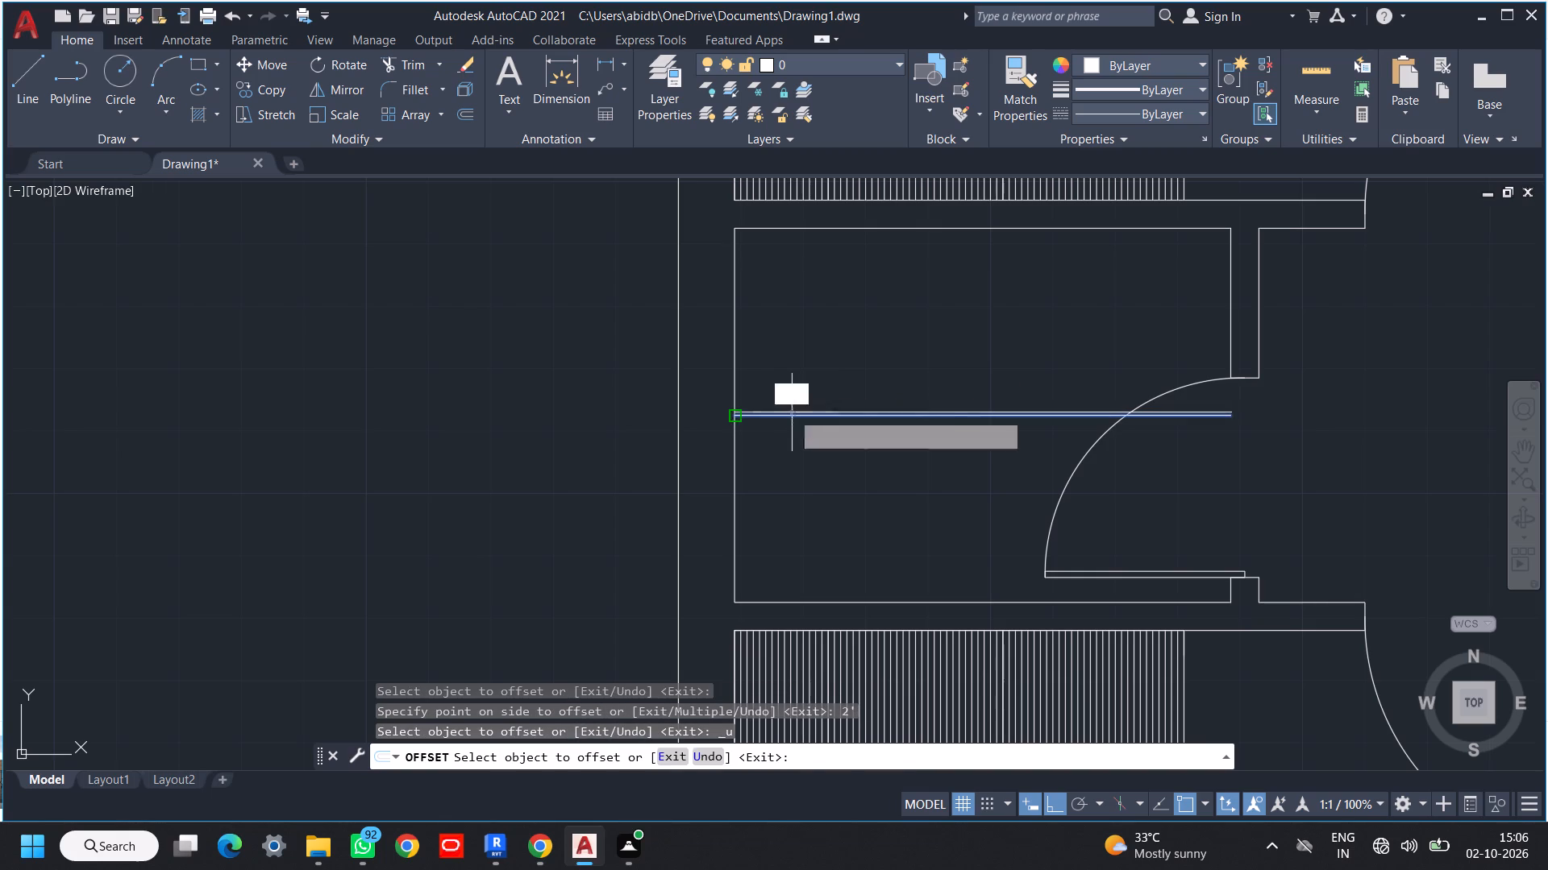
text(1')
key(Return)
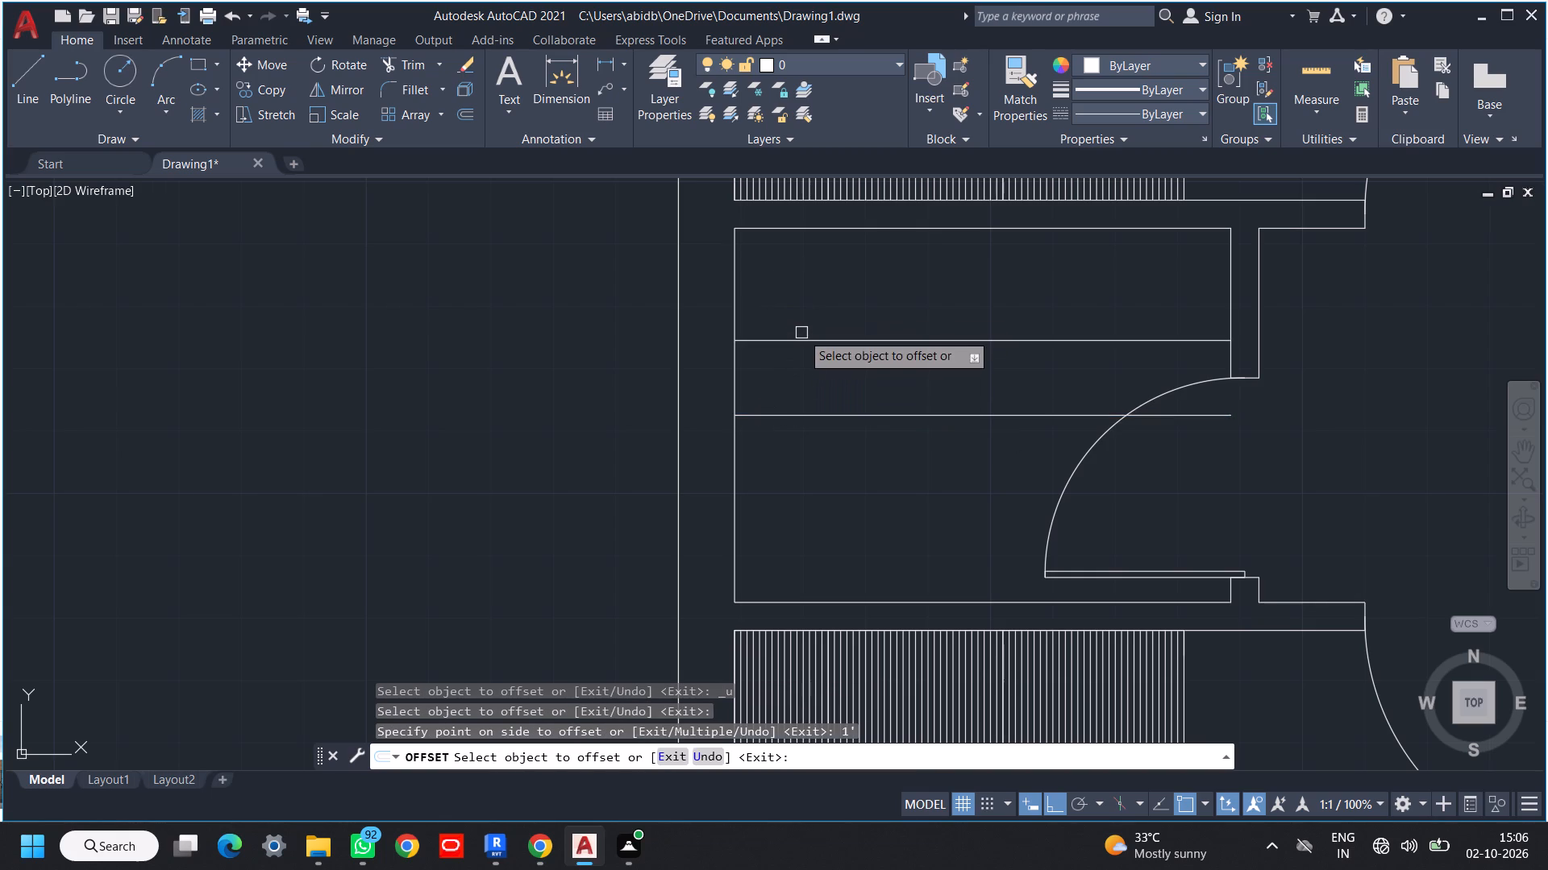
click(803, 338)
text(2')
key(Return)
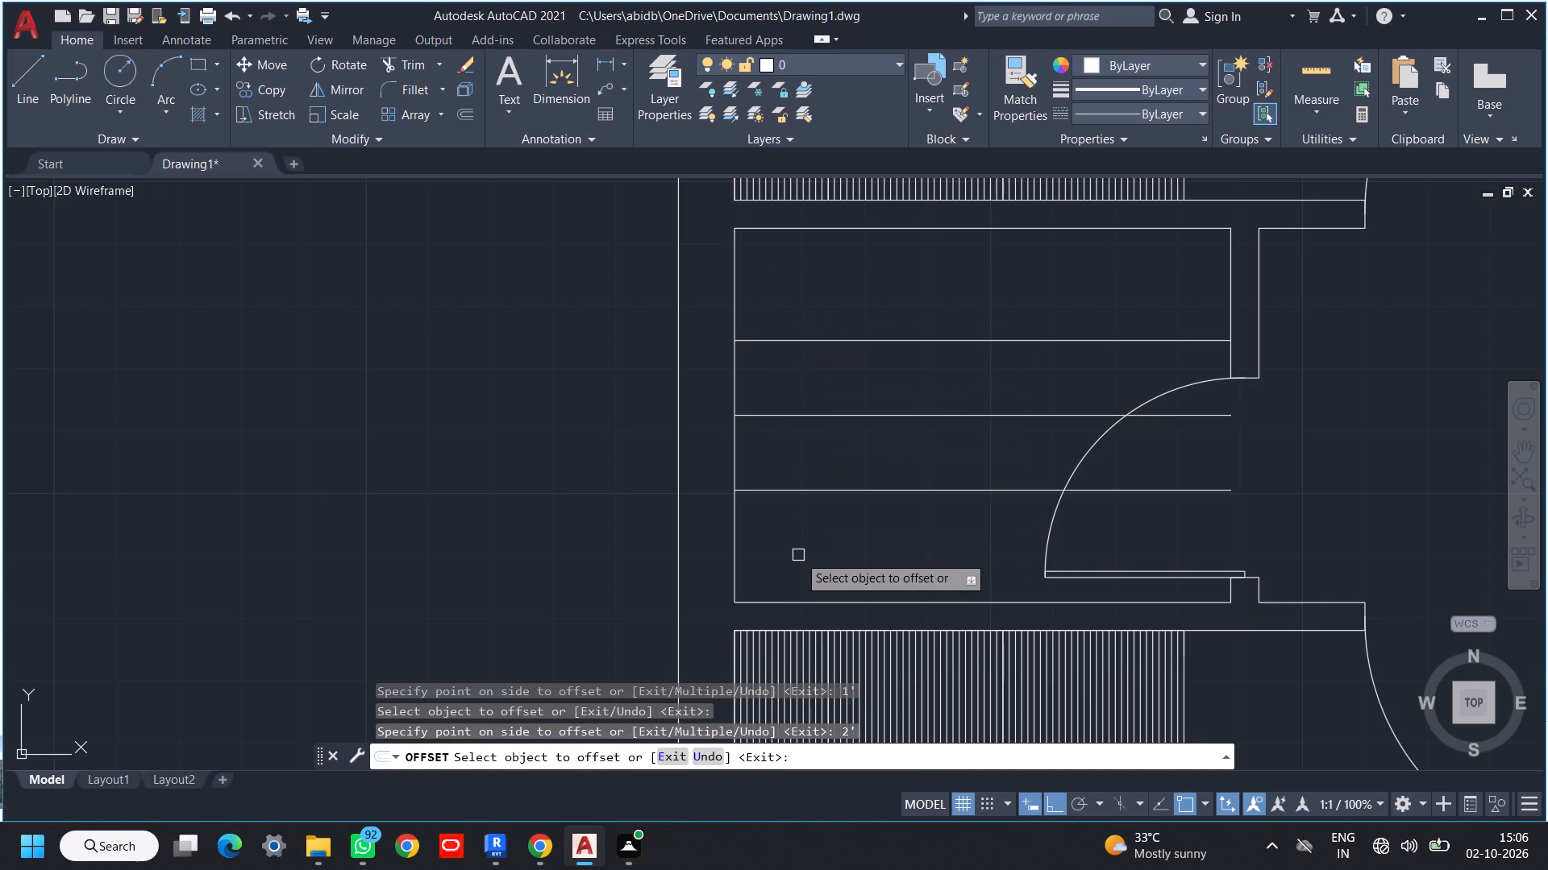
key(Escape)
key(Escape)
Extend the three horizontal lines in the small room to the outer face of the left exterior wall.
text(ex)
key(space)
key(space)
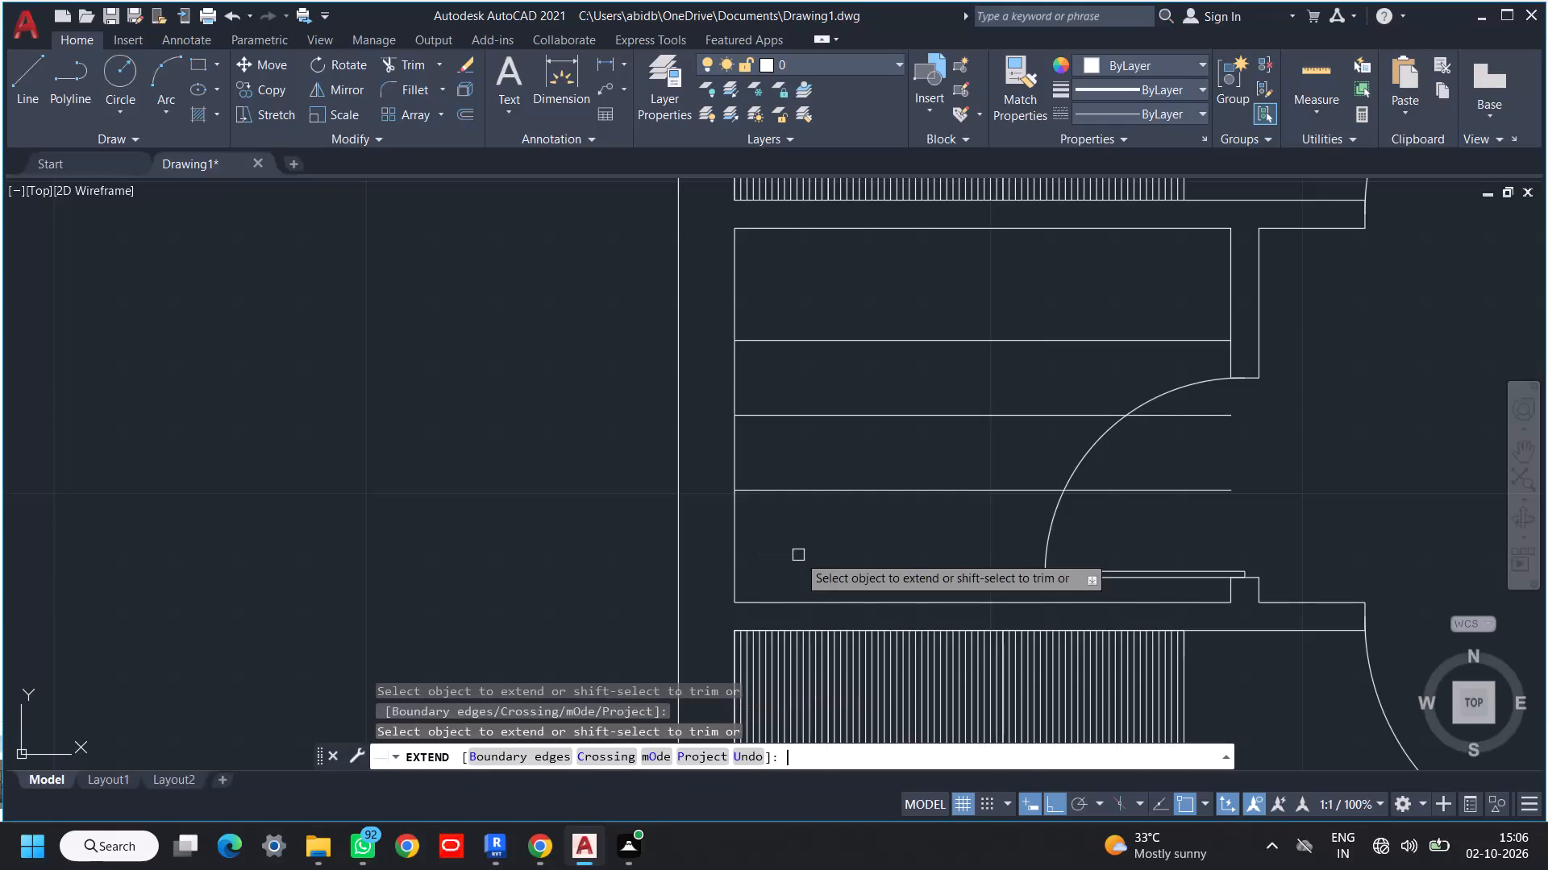
click(797, 558)
click(792, 309)
key(Escape)
key(Escape)
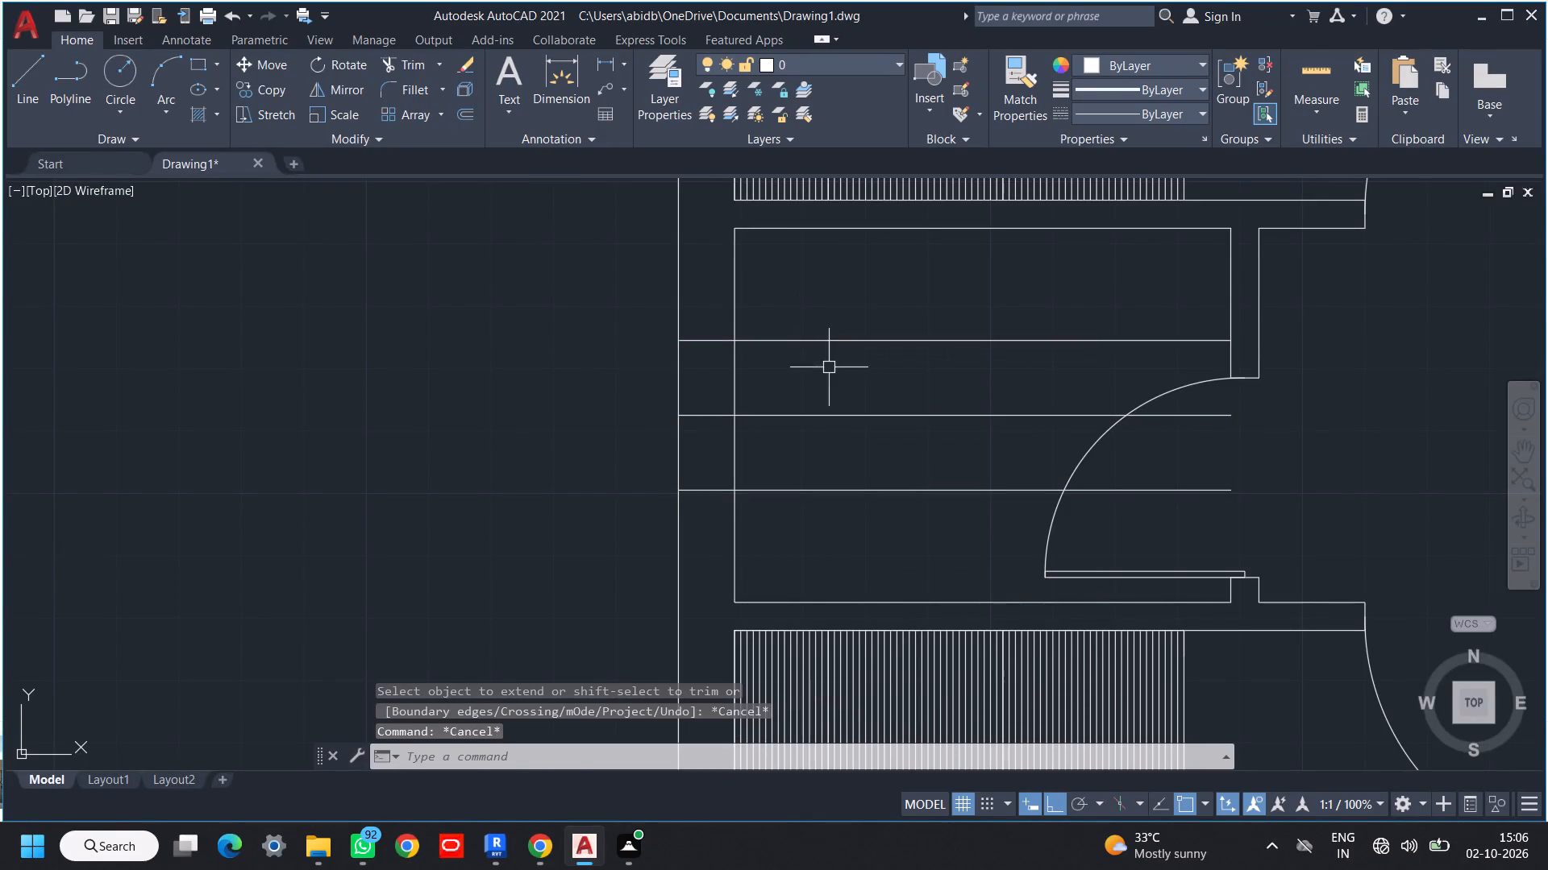
Delete the centre line between the two window opening lines.
click(829, 368)
click(800, 435)
key(Delete)
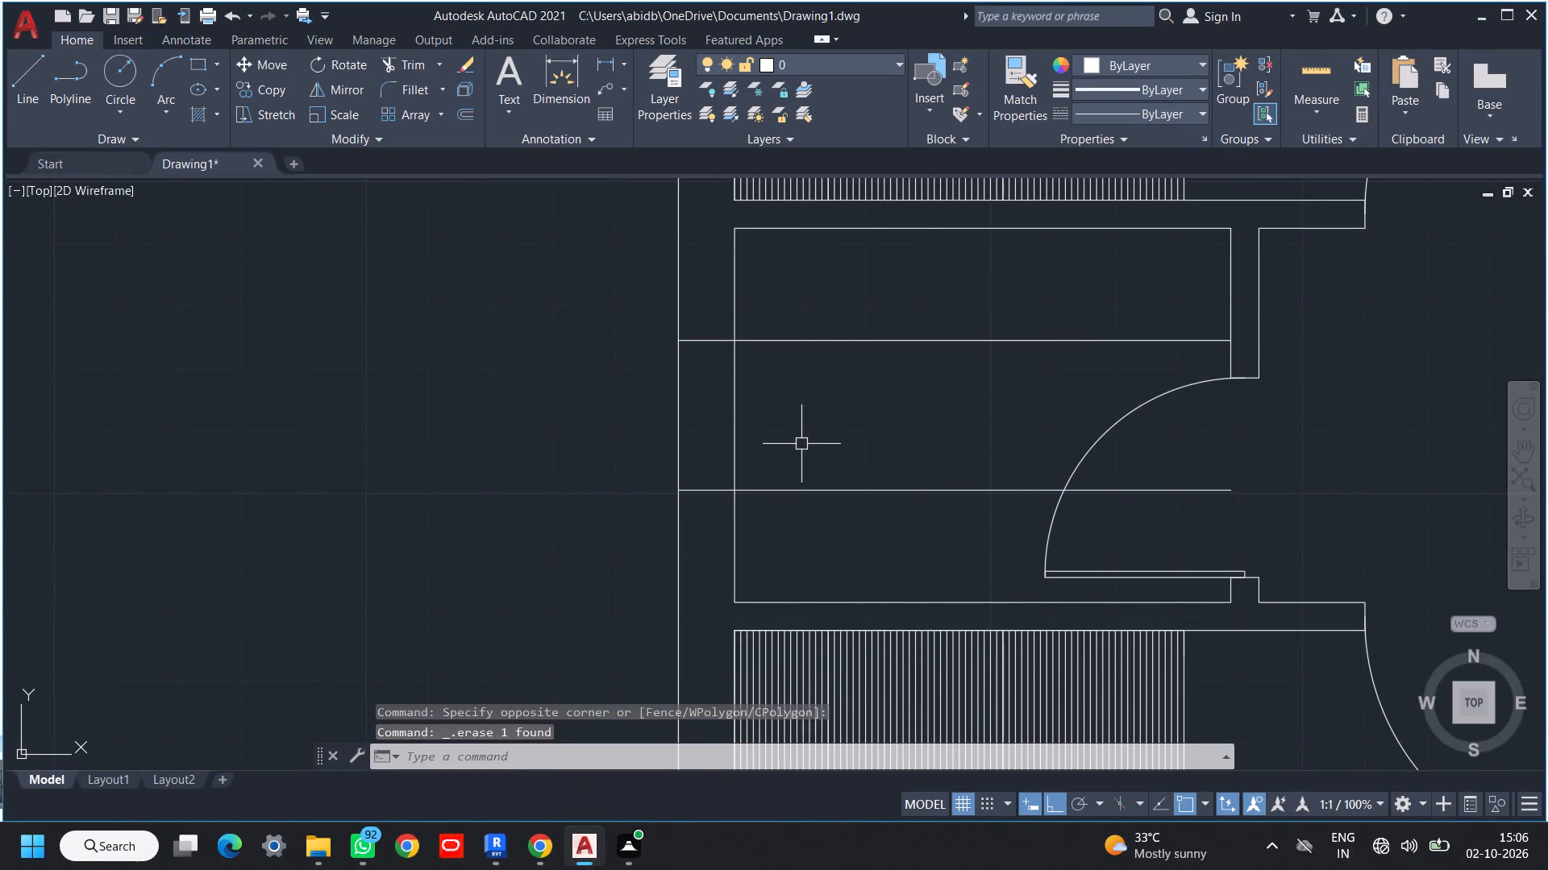
Trim both exterior wall lines across the 2' opening, and the opening lines' portions running into the small room.
text(tr)
key(space)
key(space)
click(820, 409)
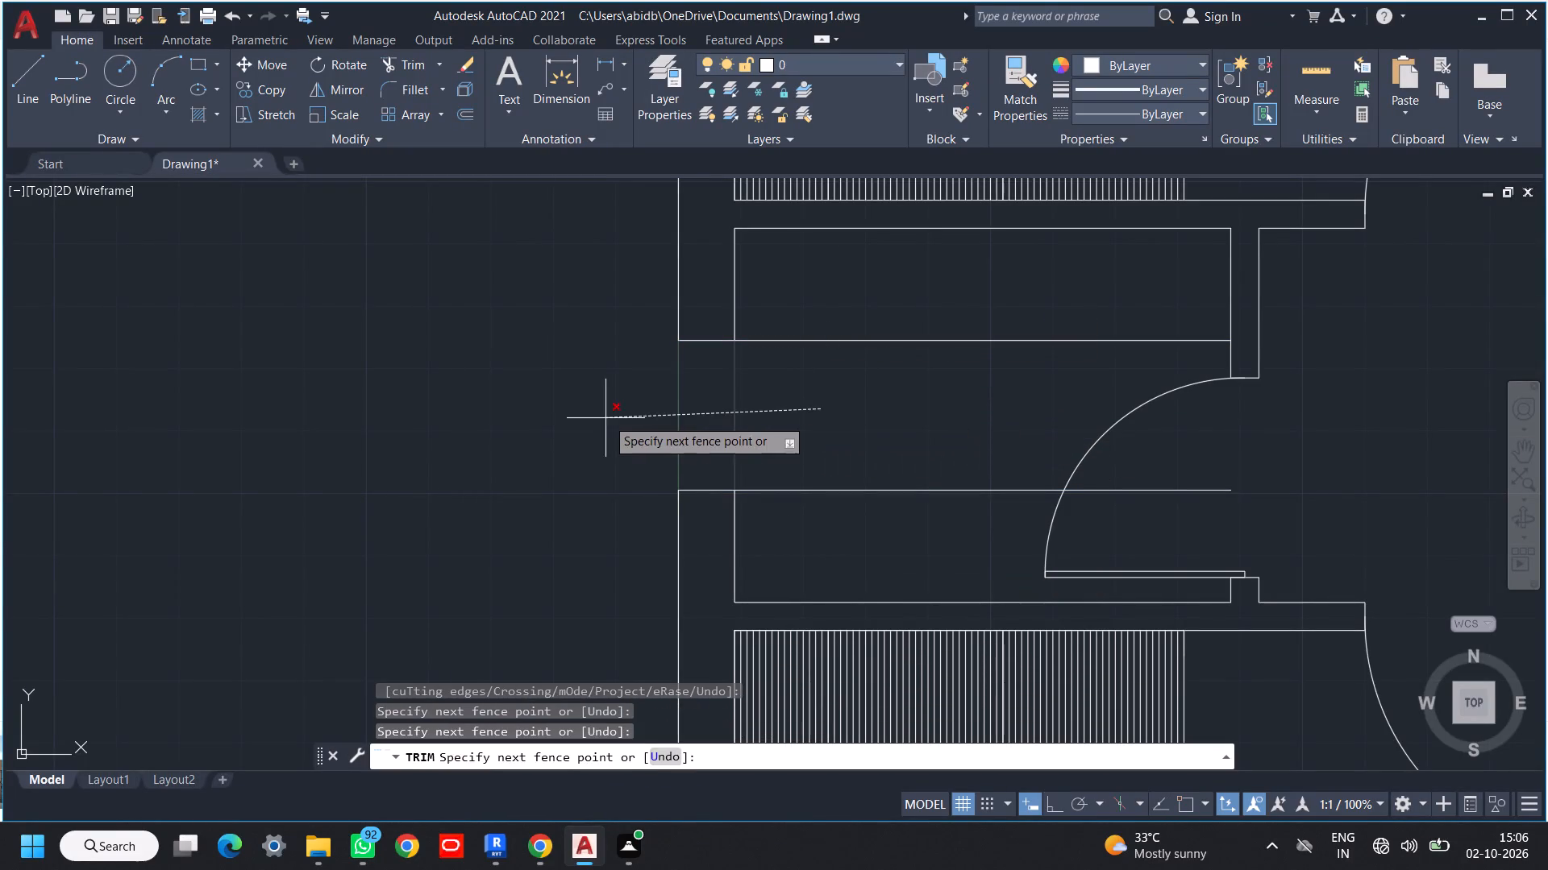
click(613, 412)
click(854, 318)
click(833, 520)
middle_drag(887, 491, 790, 491)
key(Escape)
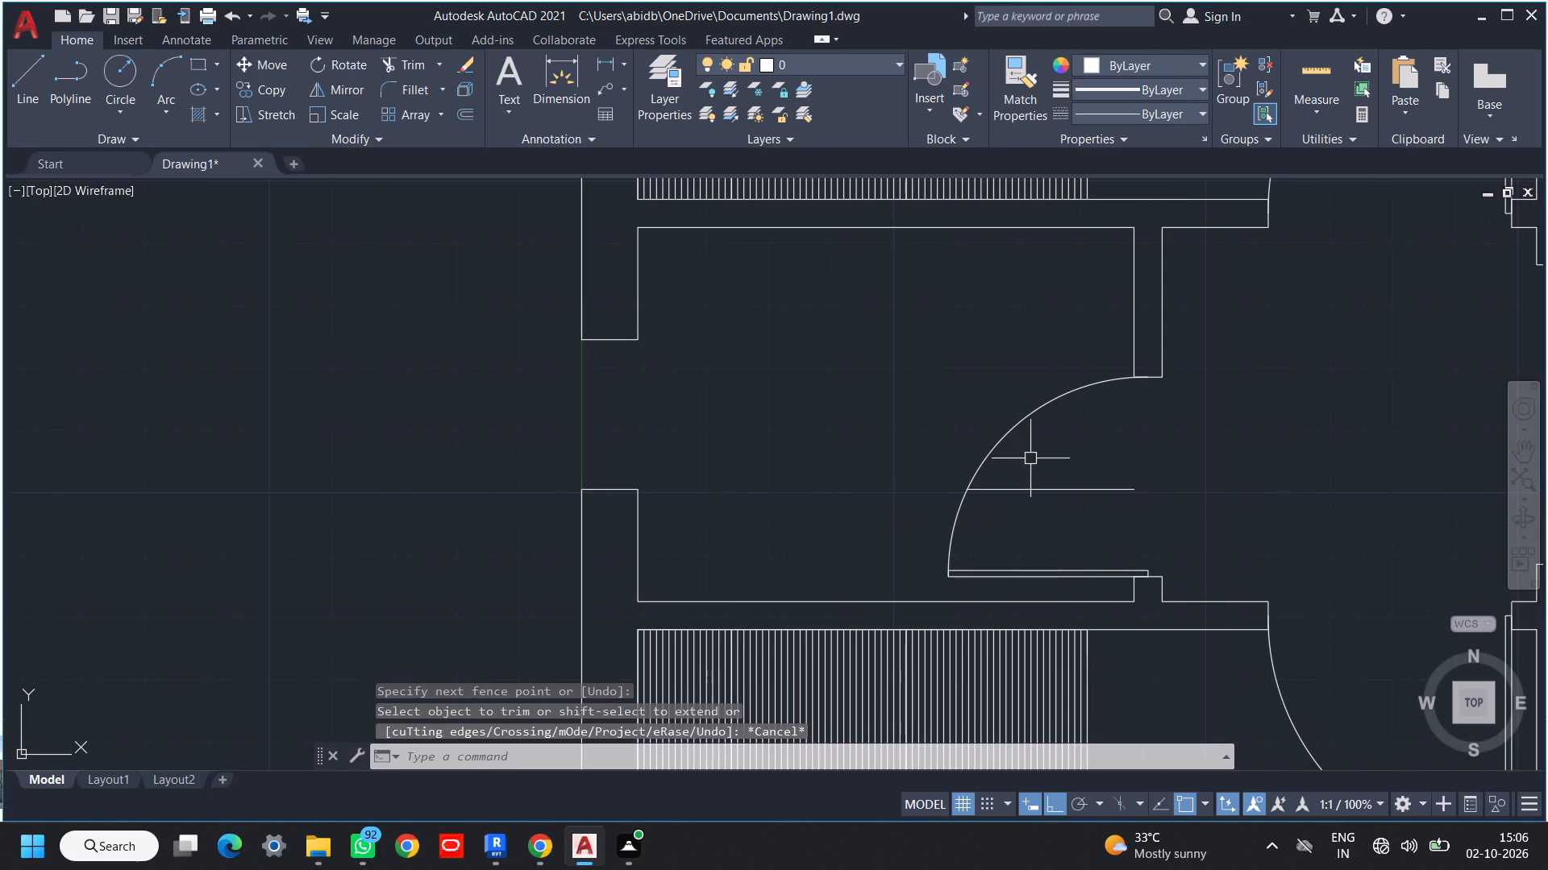
Delete the leftover horizontal line segment inside the small room's door swing.
click(1042, 454)
click(1020, 509)
key(Delete)
Draw a 9" by 2' window rectangle filling the opening in the small room's left wall.
middle_drag(872, 512, 974, 497)
text(re)
key(c)
key(space)
click(741, 326)
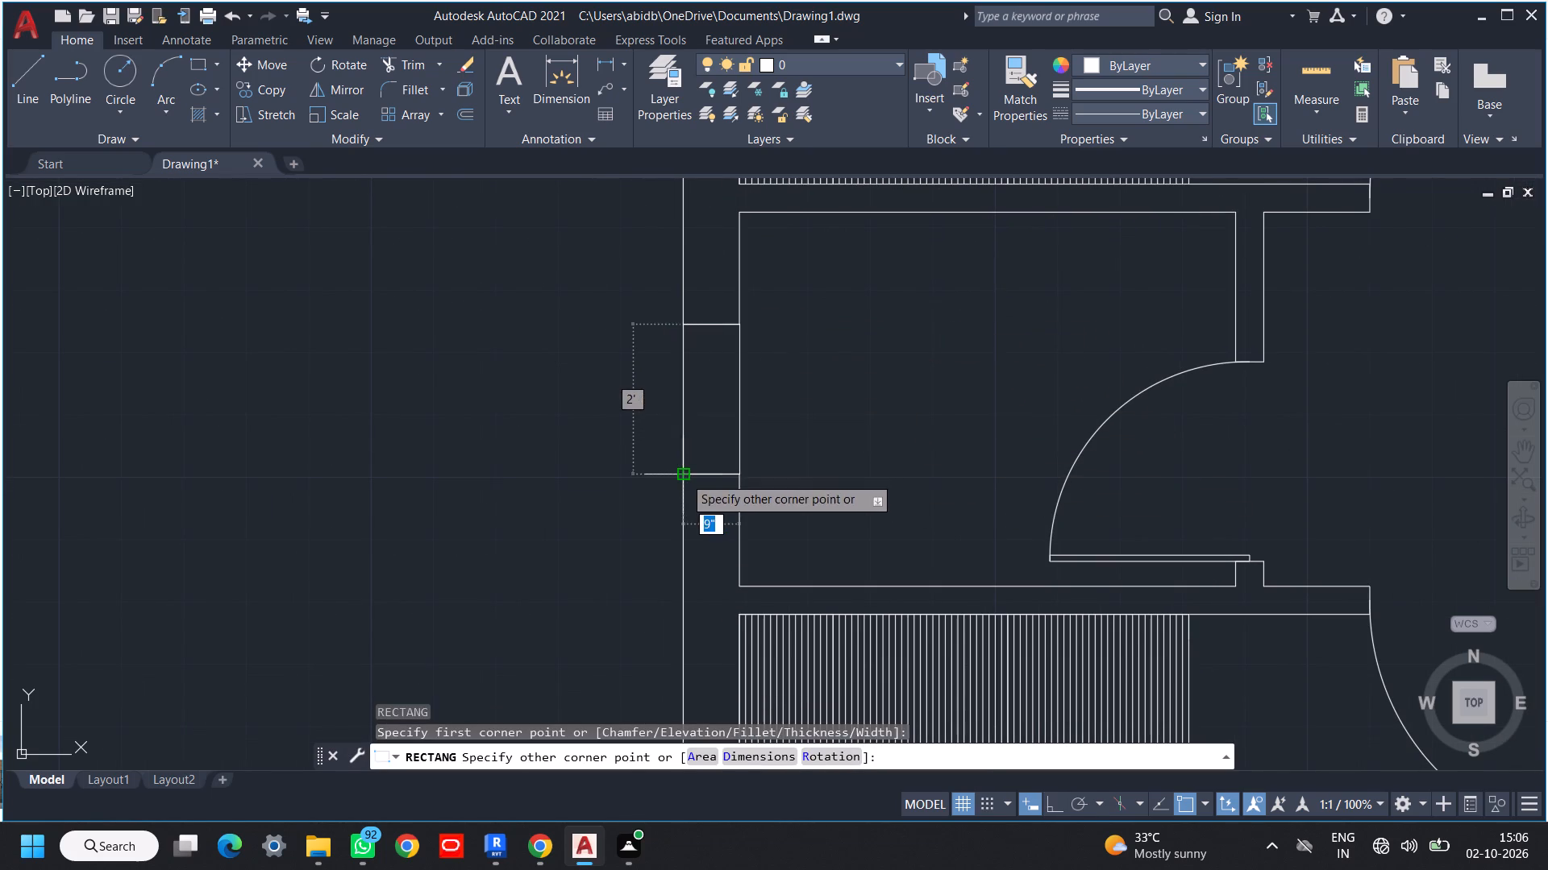
click(684, 476)
middle_drag(784, 444, 825, 441)
key(Escape)
key(Escape)
Draw a line 2" up from the window rectangle's lower-right corner and continue it horizontally out past the outer wall face.
key(l)
key(space)
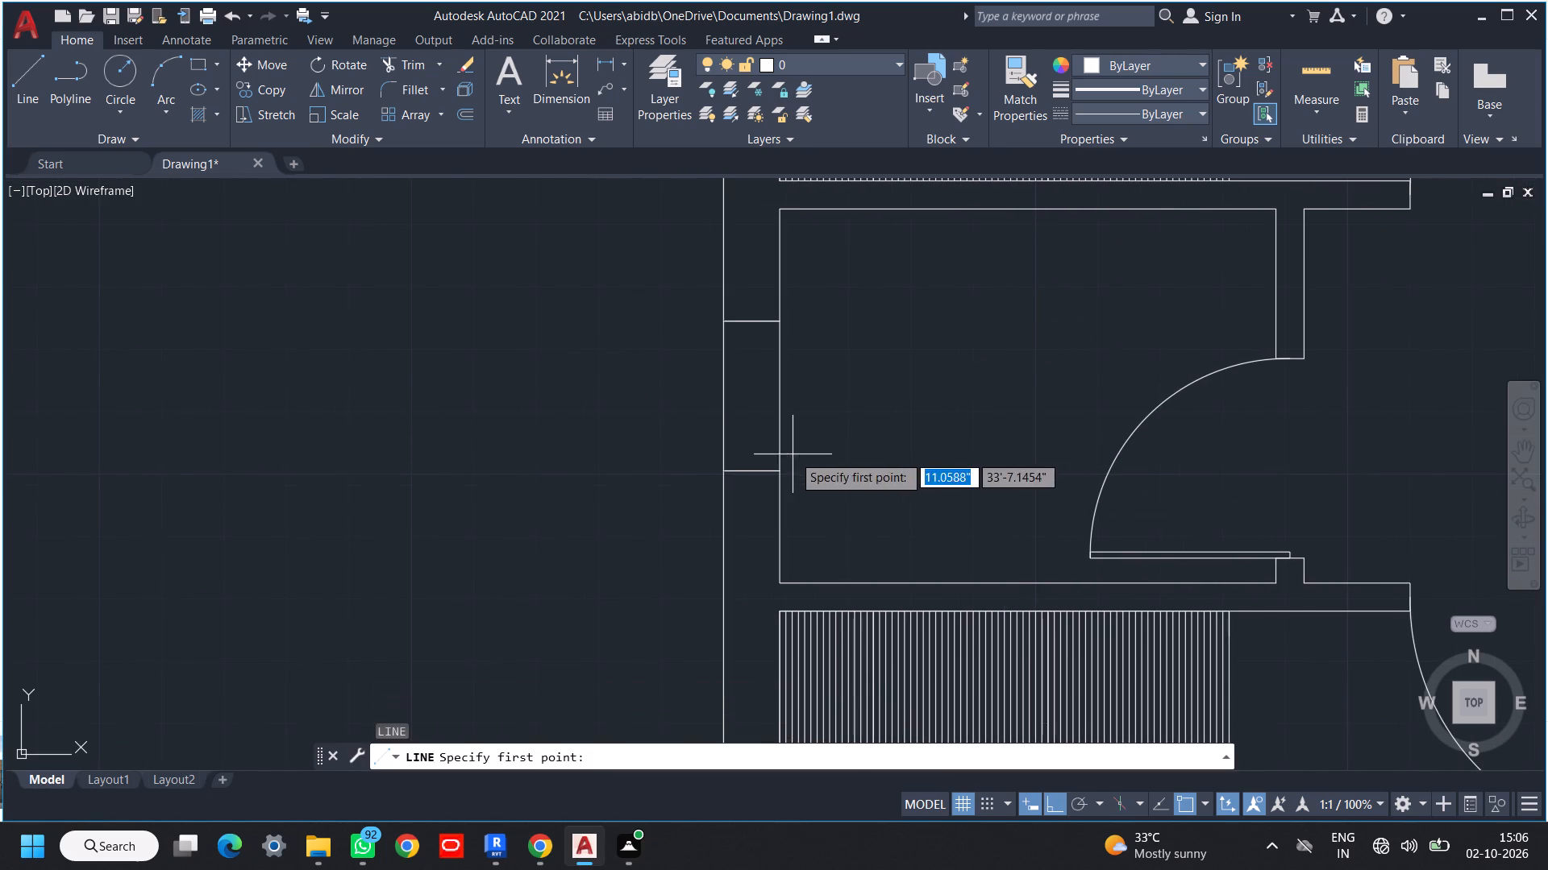
scroll(793, 454, up, 2)
click(762, 493)
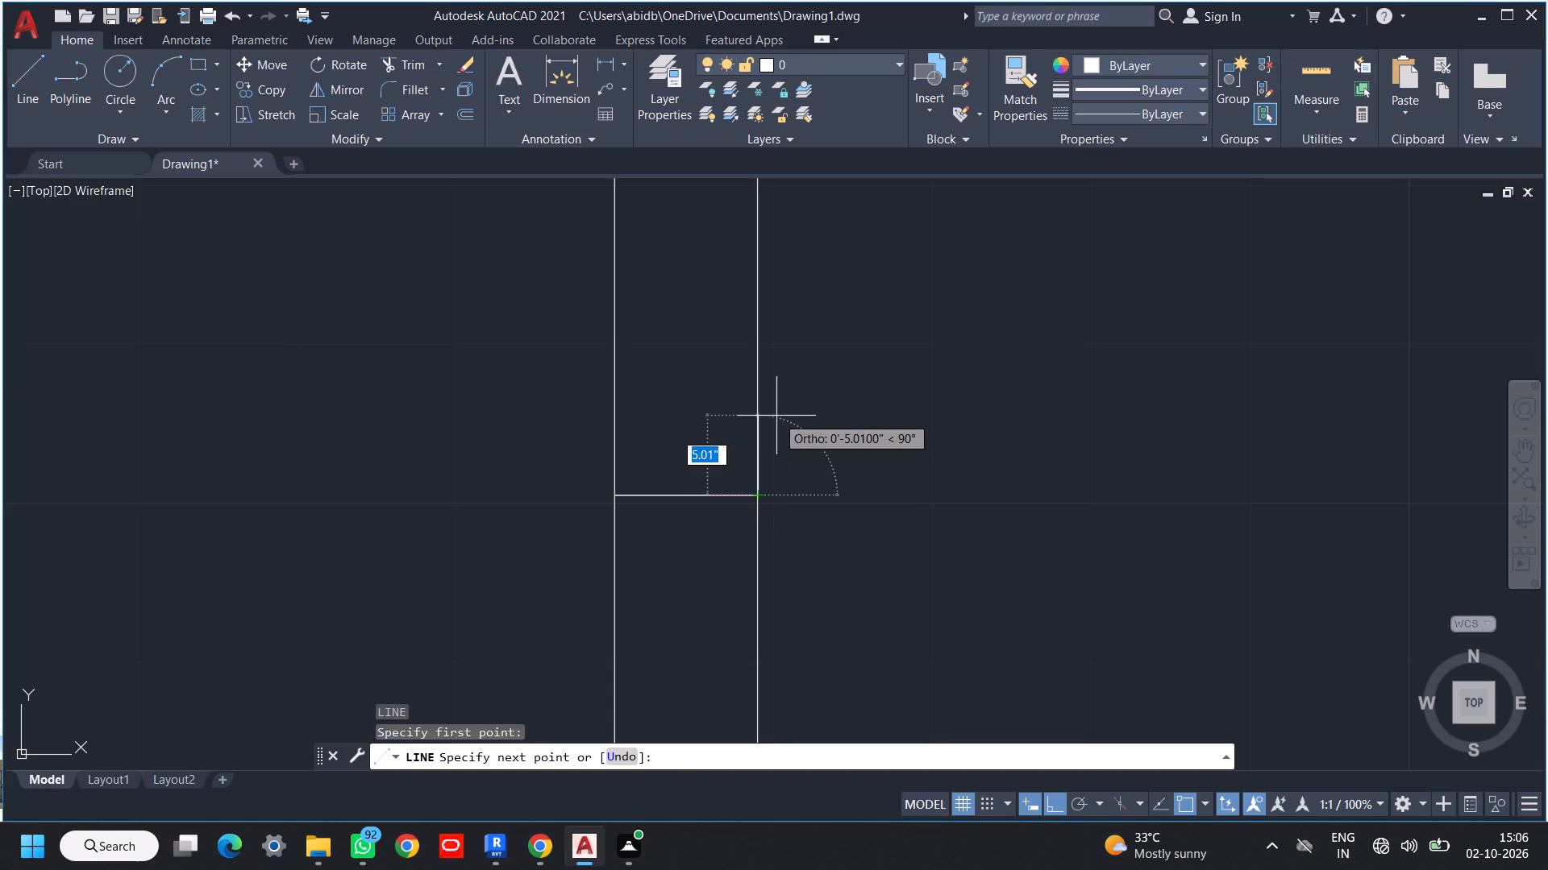
text(2")
key(Return)
click(453, 425)
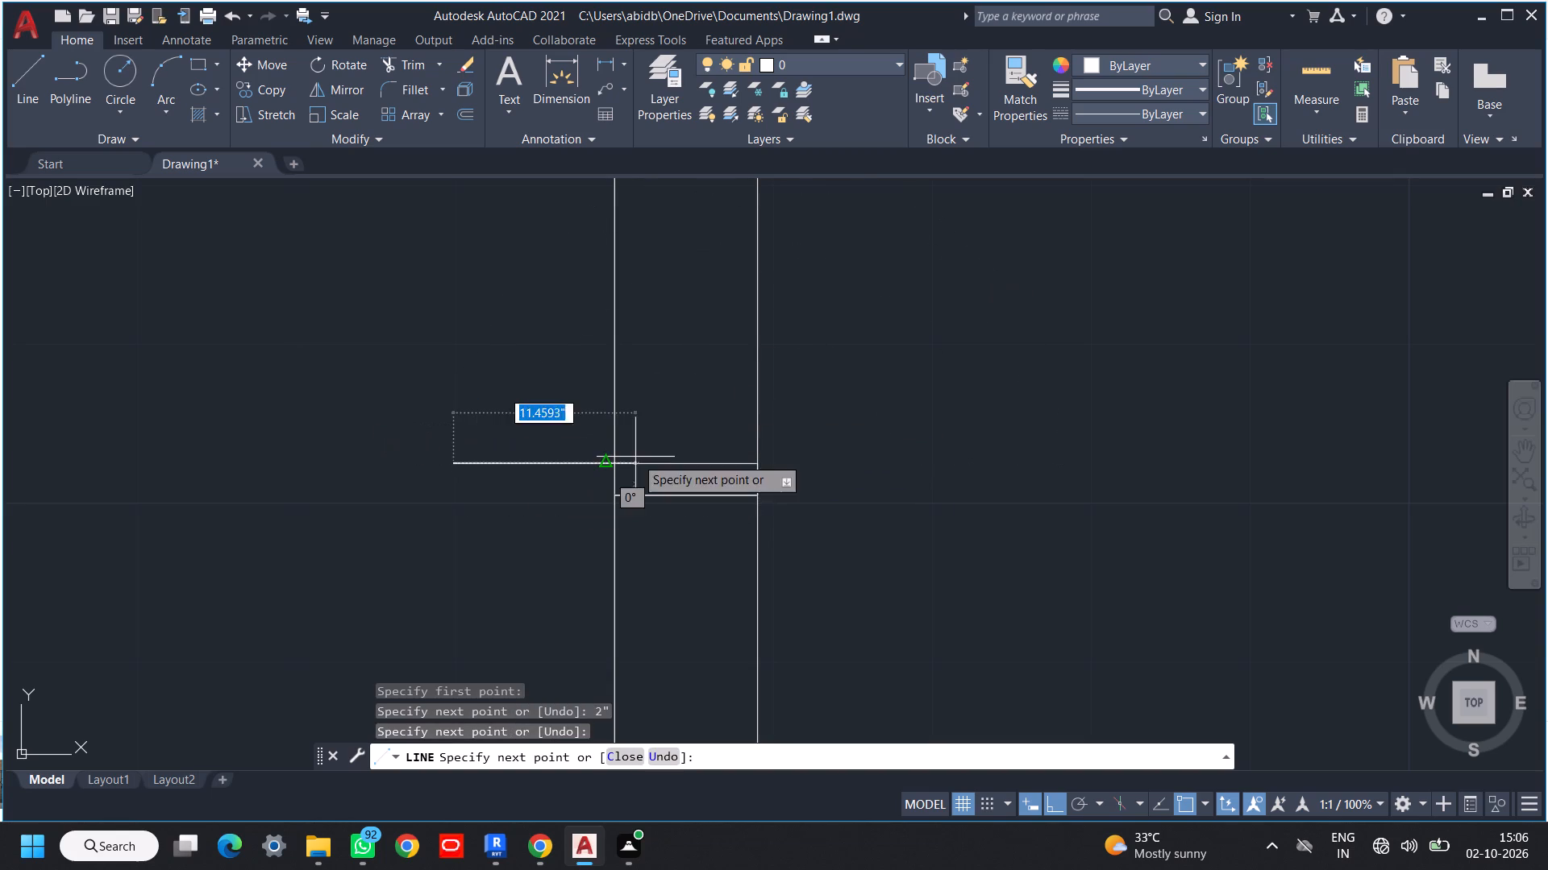
key(Escape)
key(Escape)
Trim the jamb line's overhang beyond the outer wall face.
text(tr)
key(space)
key(space)
click(586, 429)
click(527, 499)
scroll(531, 499, down, 1)
middle_drag(534, 503, 536, 545)
key(space)
Mirror the lower jamb line about the window rectangle's horizontal midline to its upper end, keeping the original line.
click(642, 520)
text(mi)
key(space)
click(674, 418)
click(867, 416)
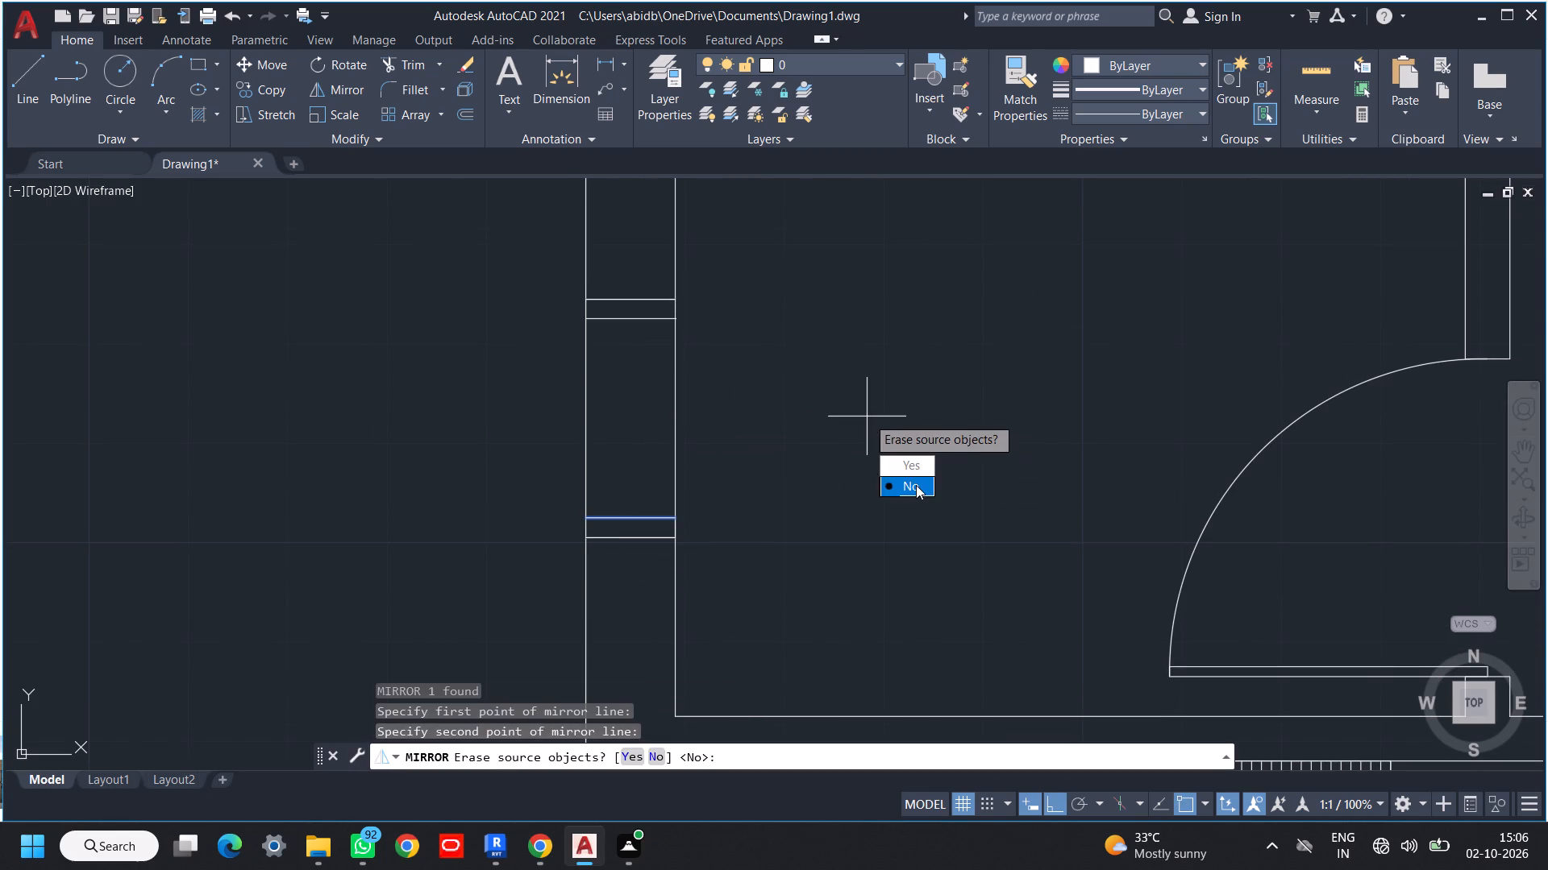
drag(916, 485, 868, 416)
Draw a vertical centre line between the midpoints of the window's upper and lower jamb lines.
middle_drag(752, 443, 791, 433)
key(l)
key(space)
click(668, 313)
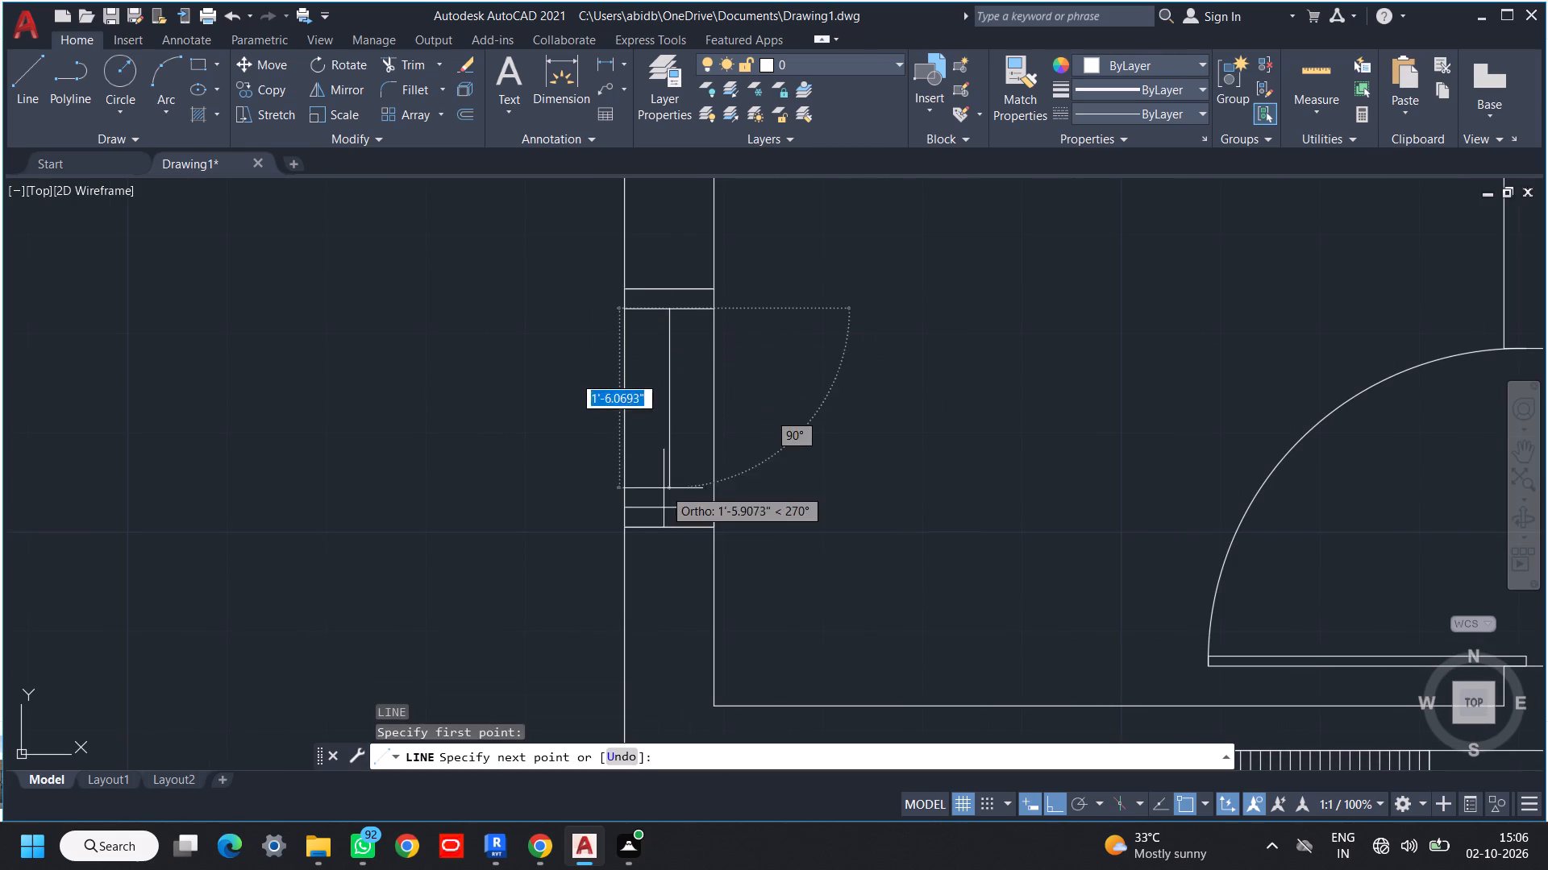
click(664, 503)
middle_click(688, 490)
key(Escape)
key(Escape)
Offset the window's centre line 0.5" toward the outside, and offset that copy 1" back toward the room.
key(o)
key(space)
key(space)
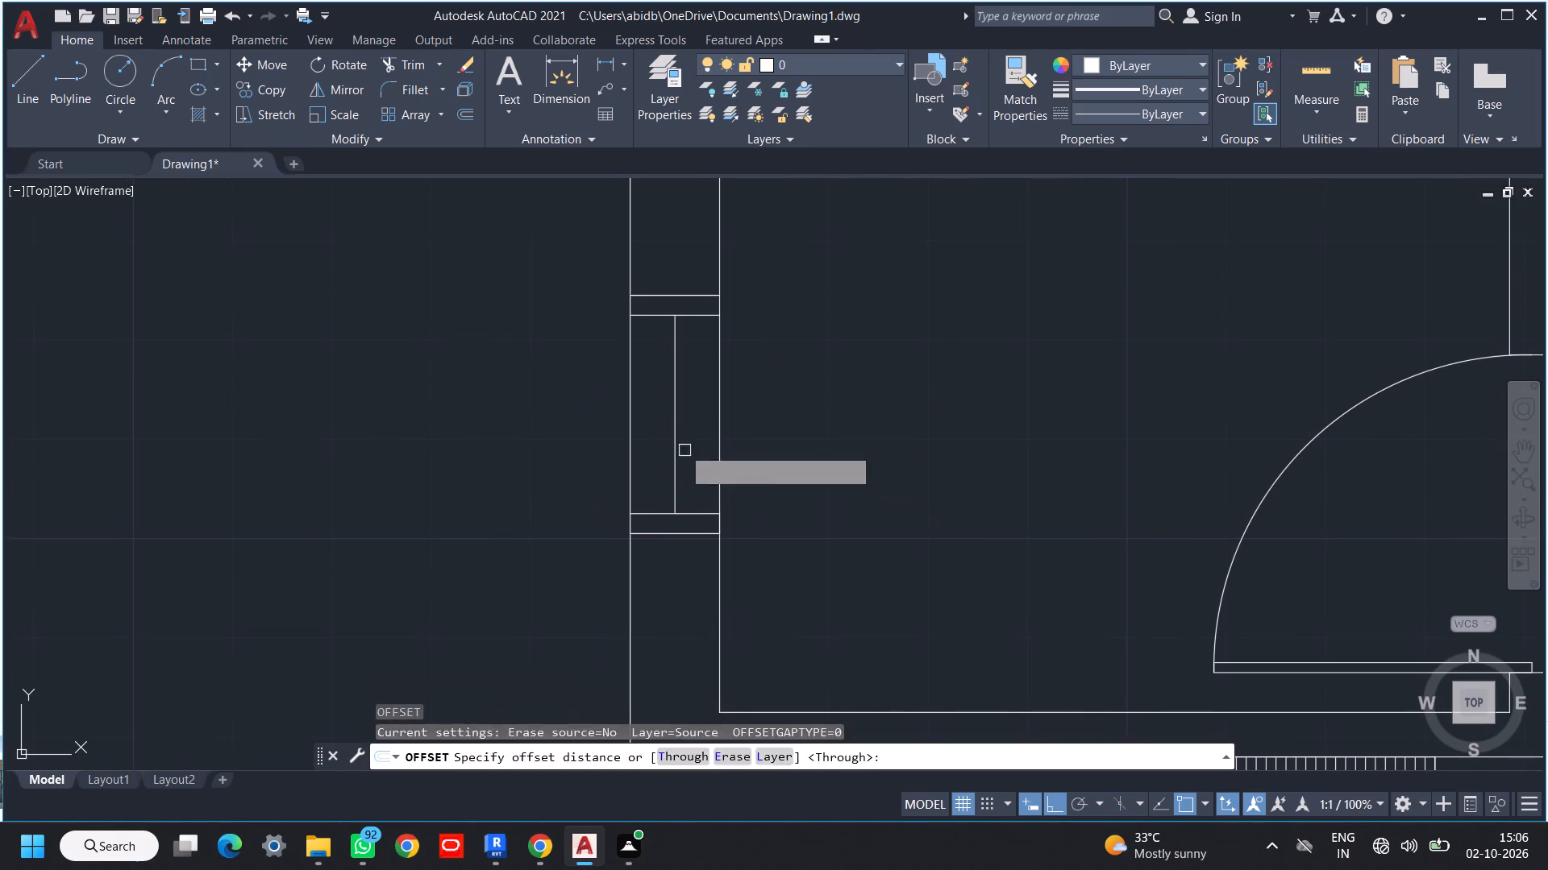
click(677, 429)
text(.5")
key(Return)
scroll(645, 428, up, 2)
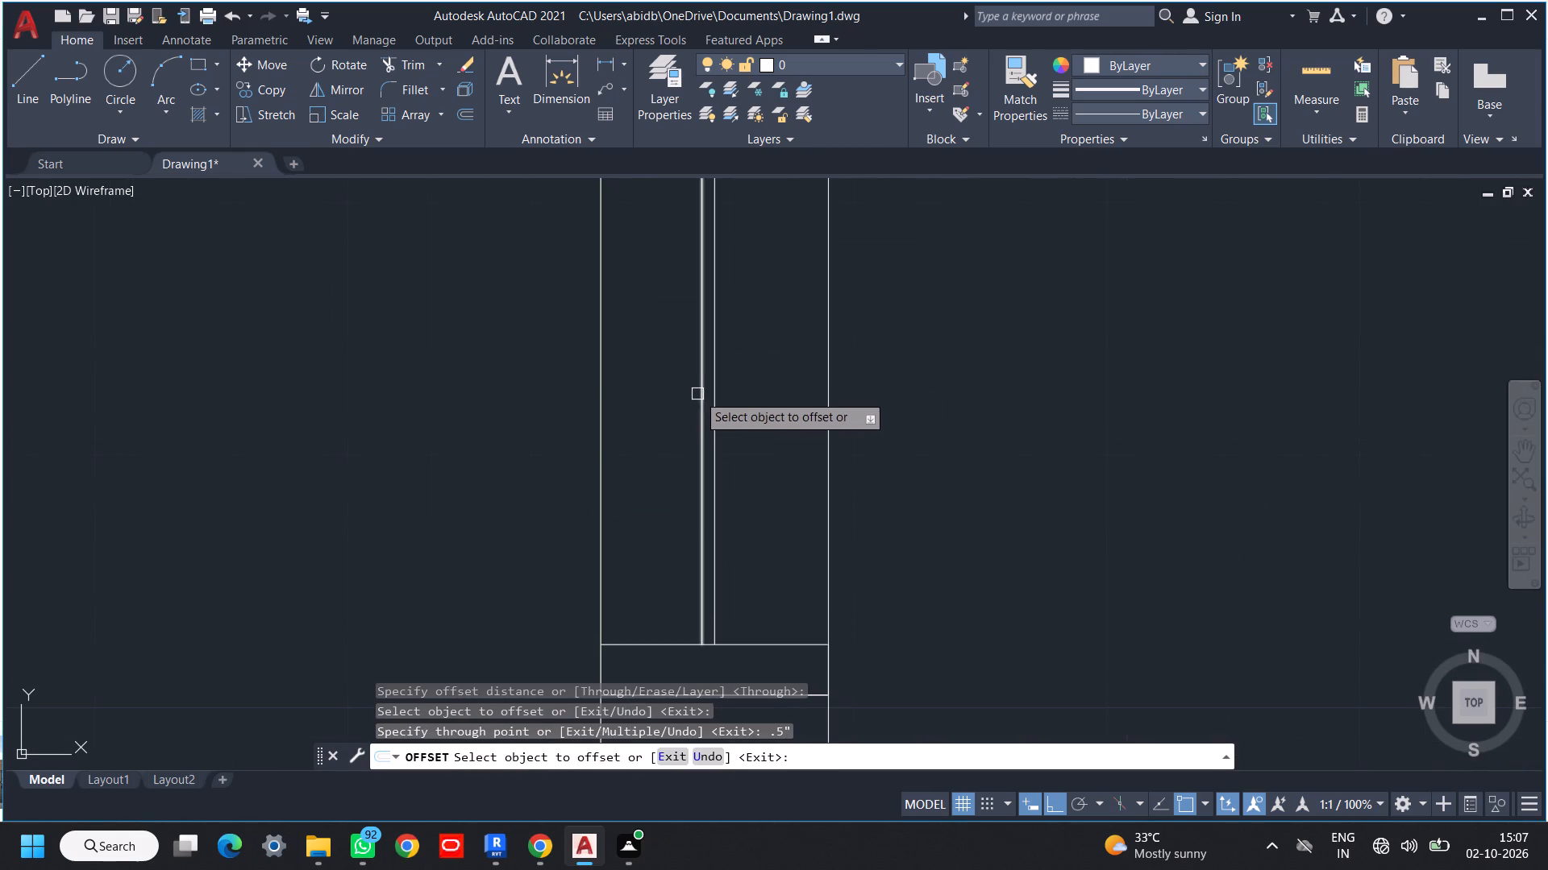
click(700, 391)
text(1")
key(Return)
key(space)
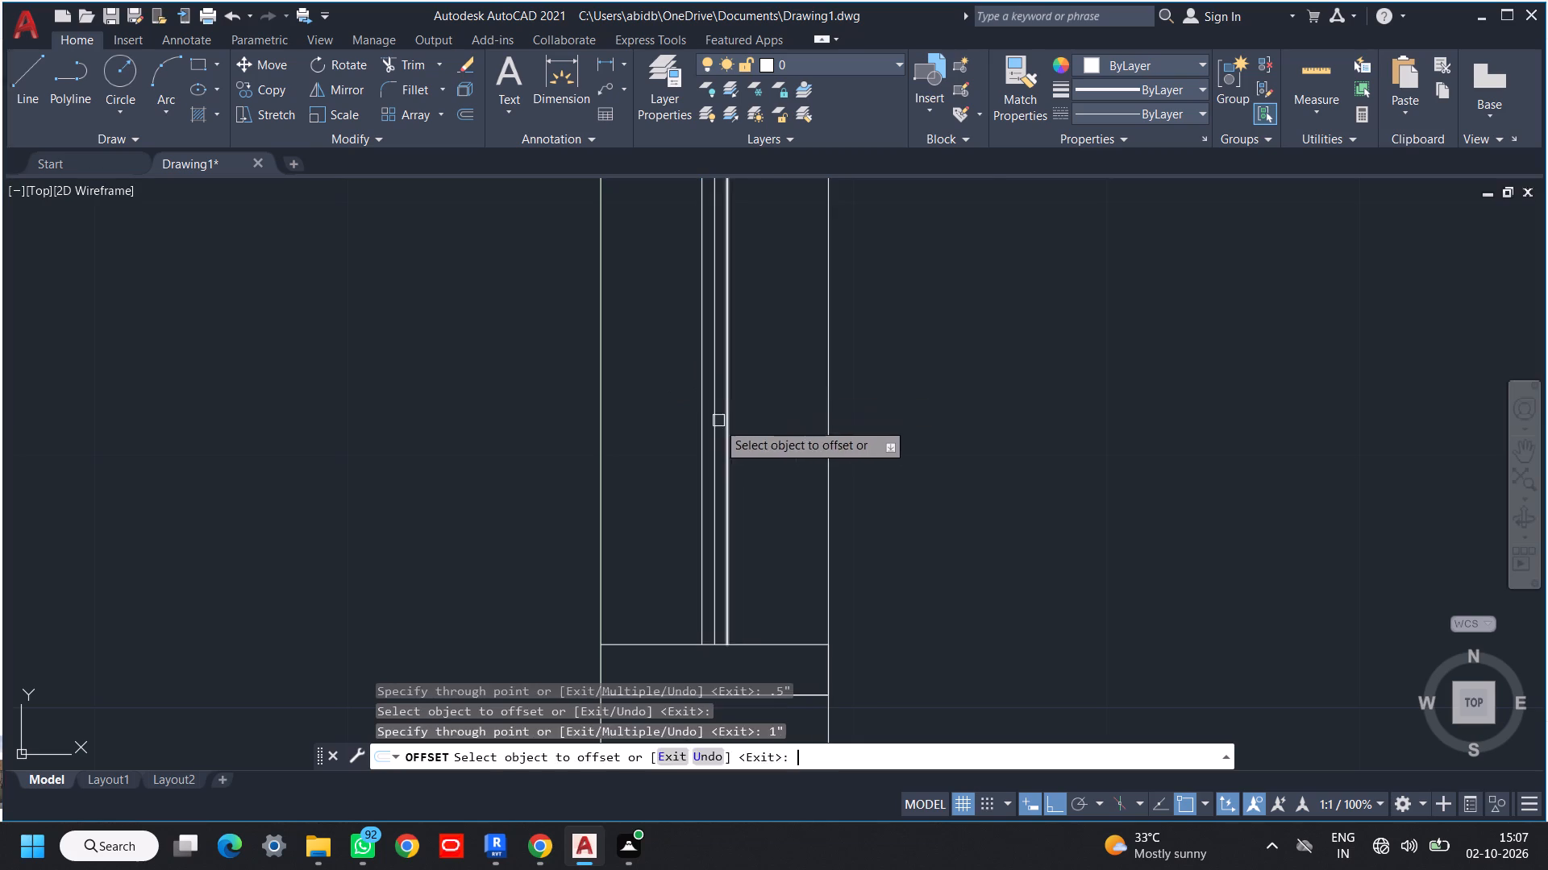
Delete the original centre line between the two offset glass lines.
scroll(718, 437, up, 2)
click(730, 417)
key(Escape)
key(Escape)
click(713, 422)
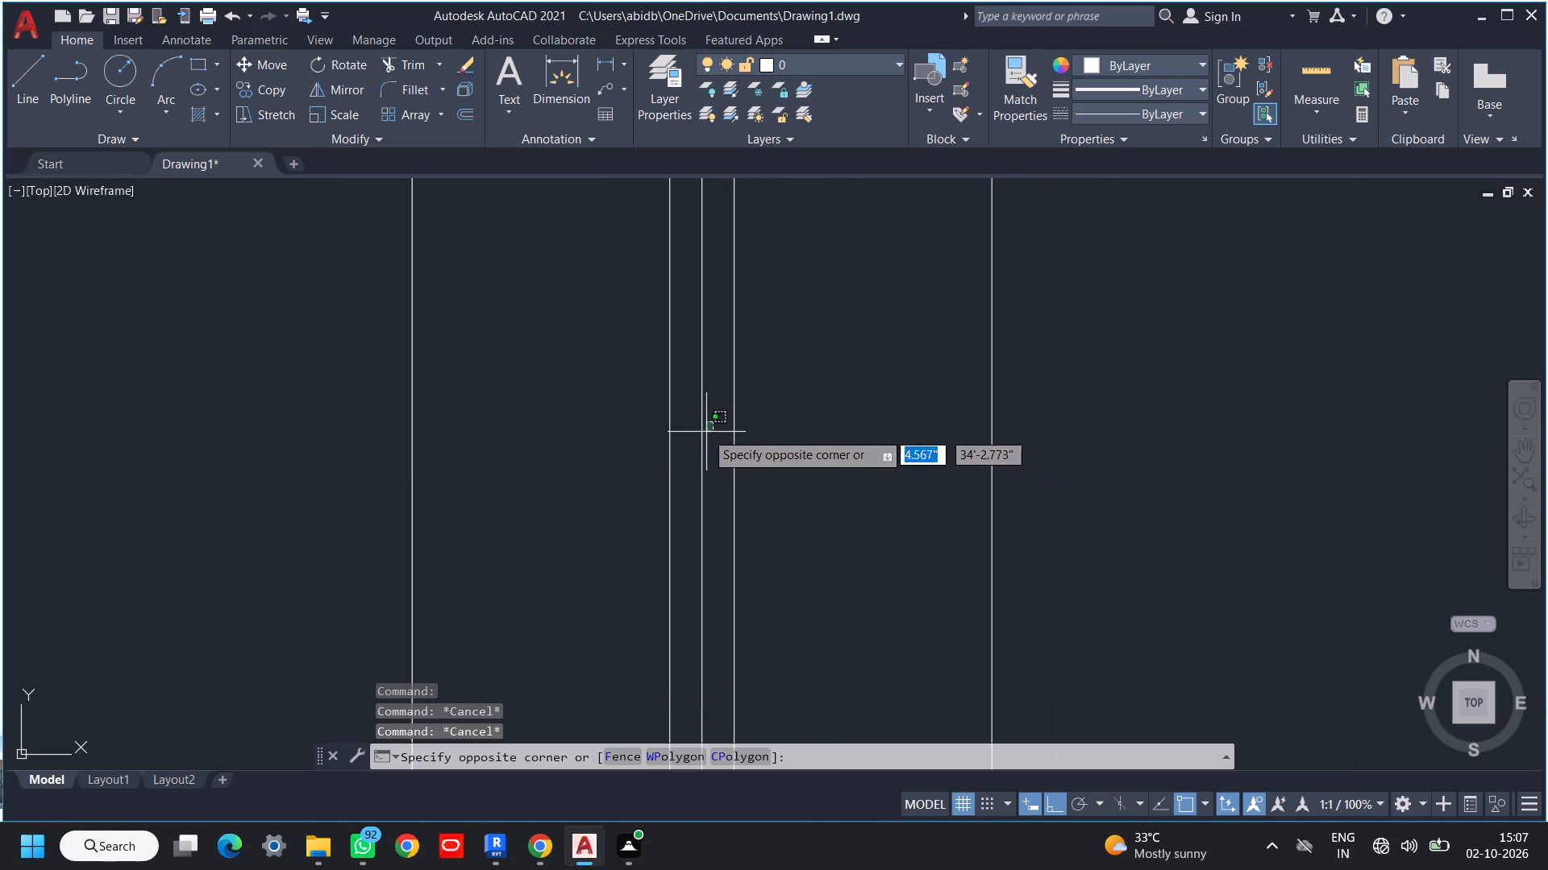
click(690, 445)
key(Delete)
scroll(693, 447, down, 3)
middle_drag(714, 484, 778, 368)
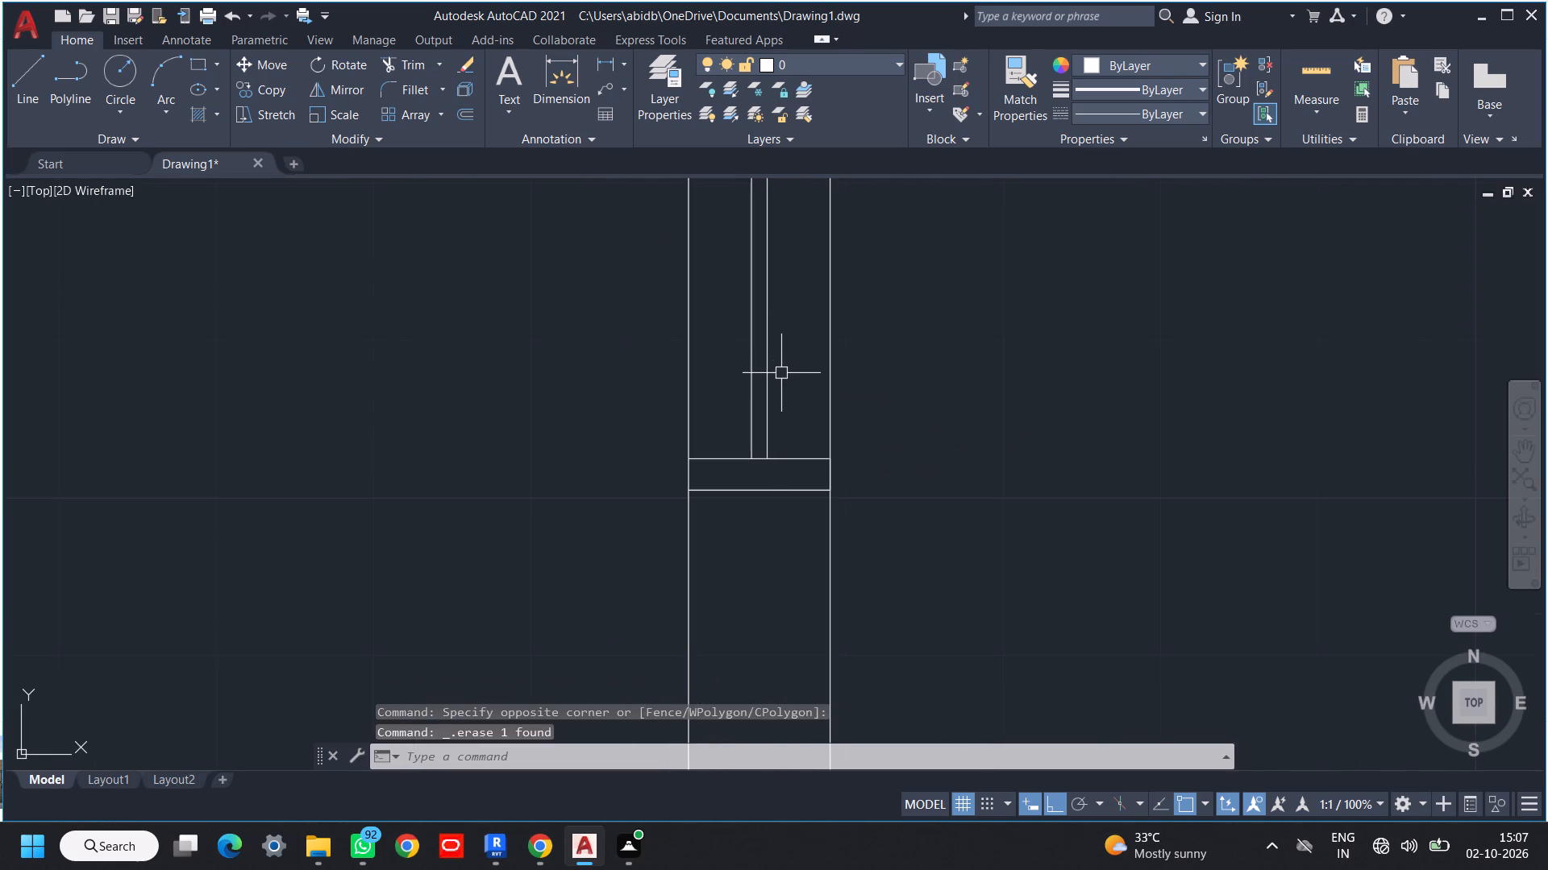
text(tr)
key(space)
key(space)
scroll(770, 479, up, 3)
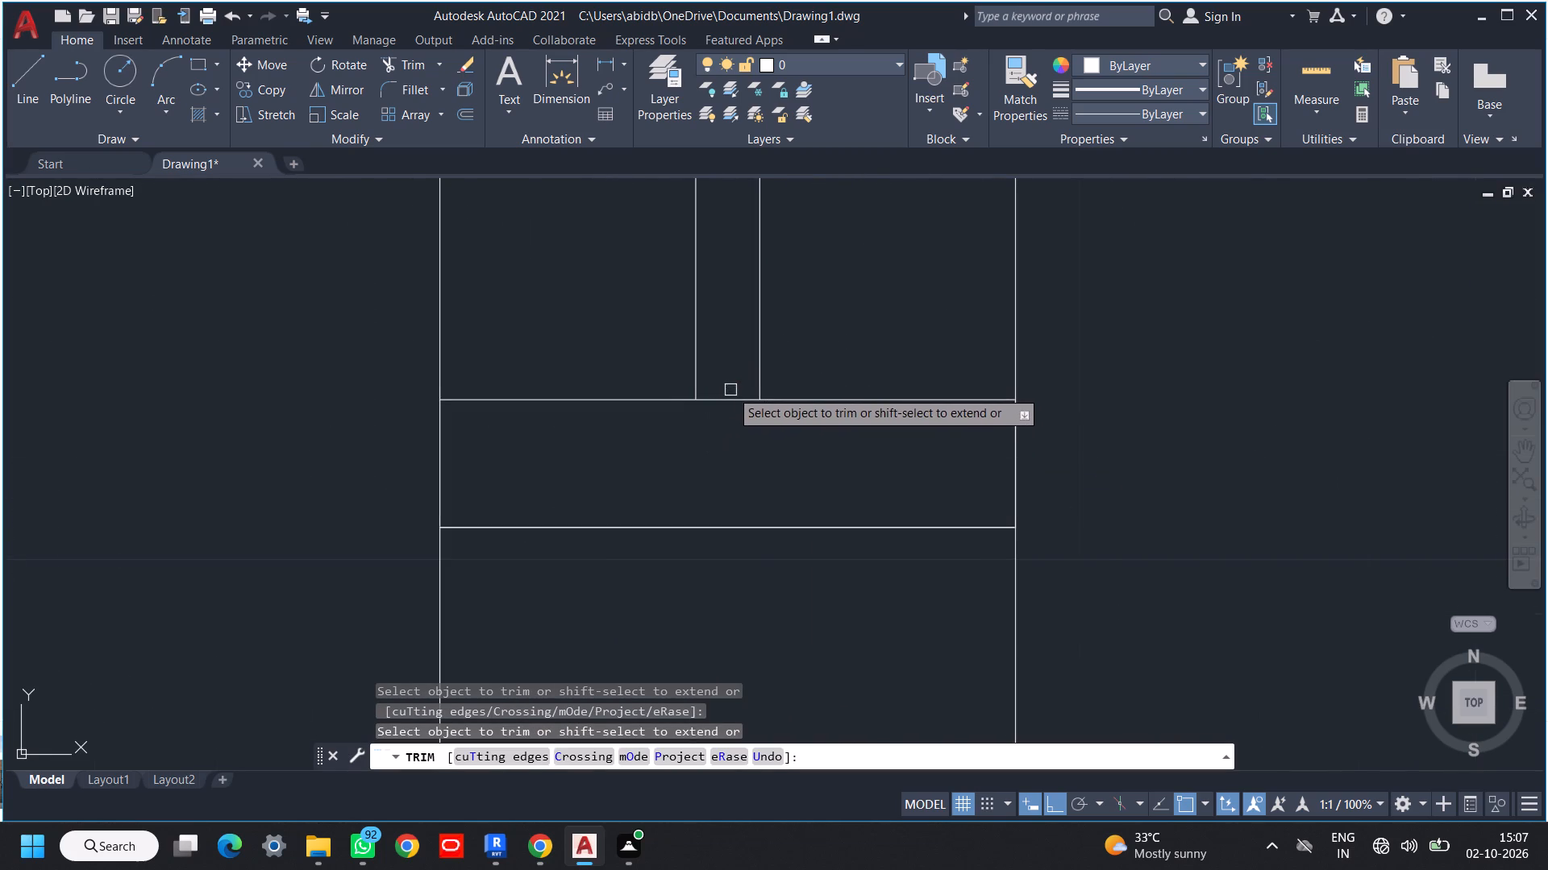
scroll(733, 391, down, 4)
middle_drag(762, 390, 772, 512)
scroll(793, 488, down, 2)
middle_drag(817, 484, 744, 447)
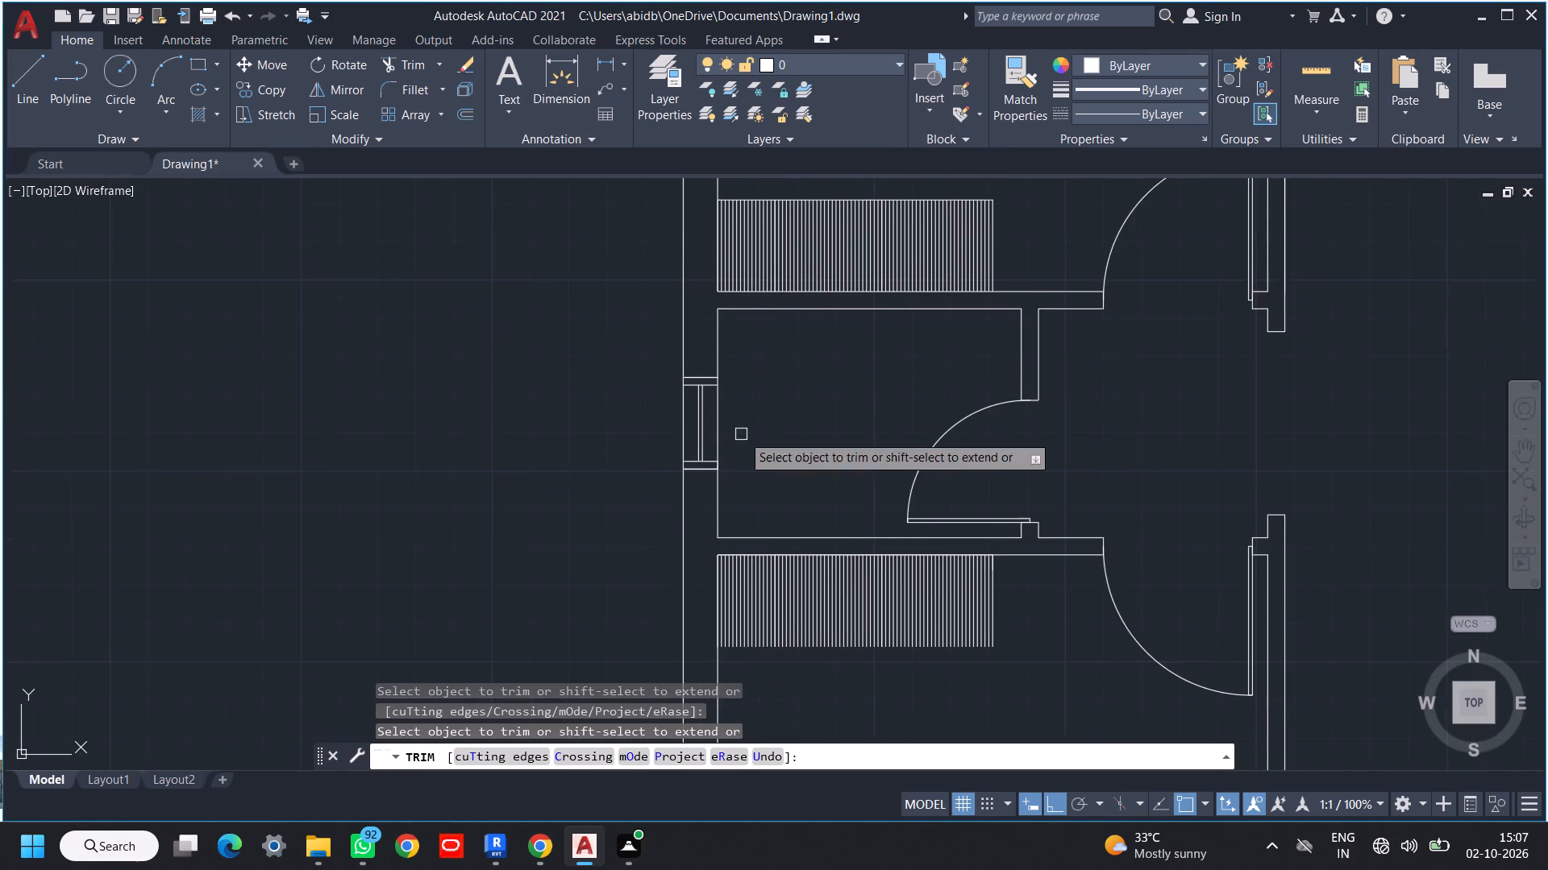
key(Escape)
Group the window rectangle, jamb lines and glass lines in the small room's left wall into one object.
scroll(781, 440, down, 2)
middle_drag(787, 429, 789, 302)
middle_drag(918, 514, 876, 557)
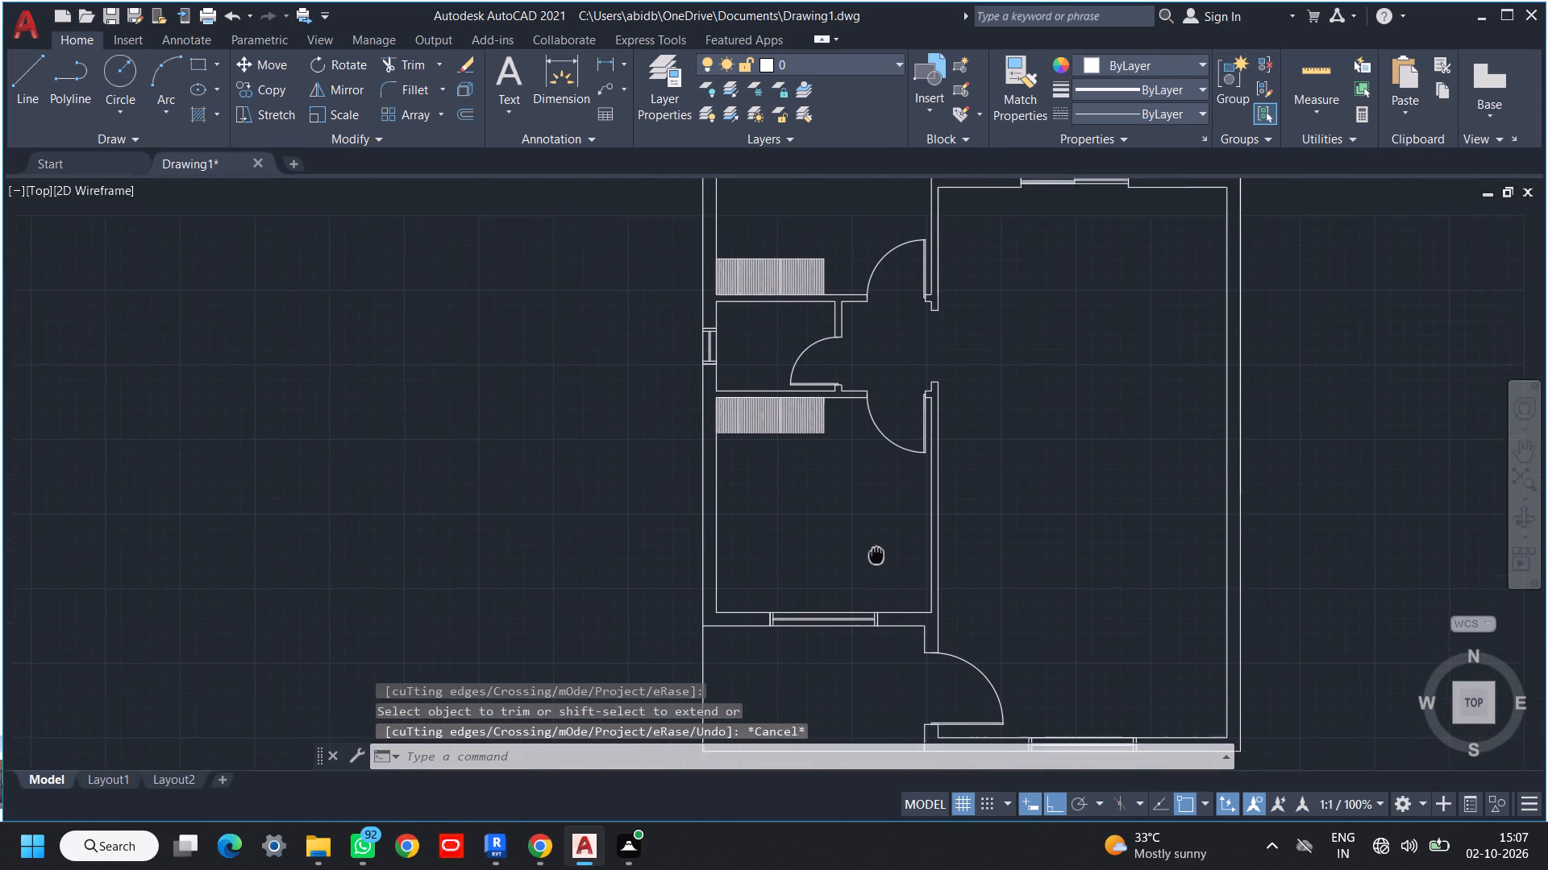
middle_drag(876, 557, 873, 583)
scroll(745, 370, up, 3)
scroll(648, 356, up, 1)
click(456, 290)
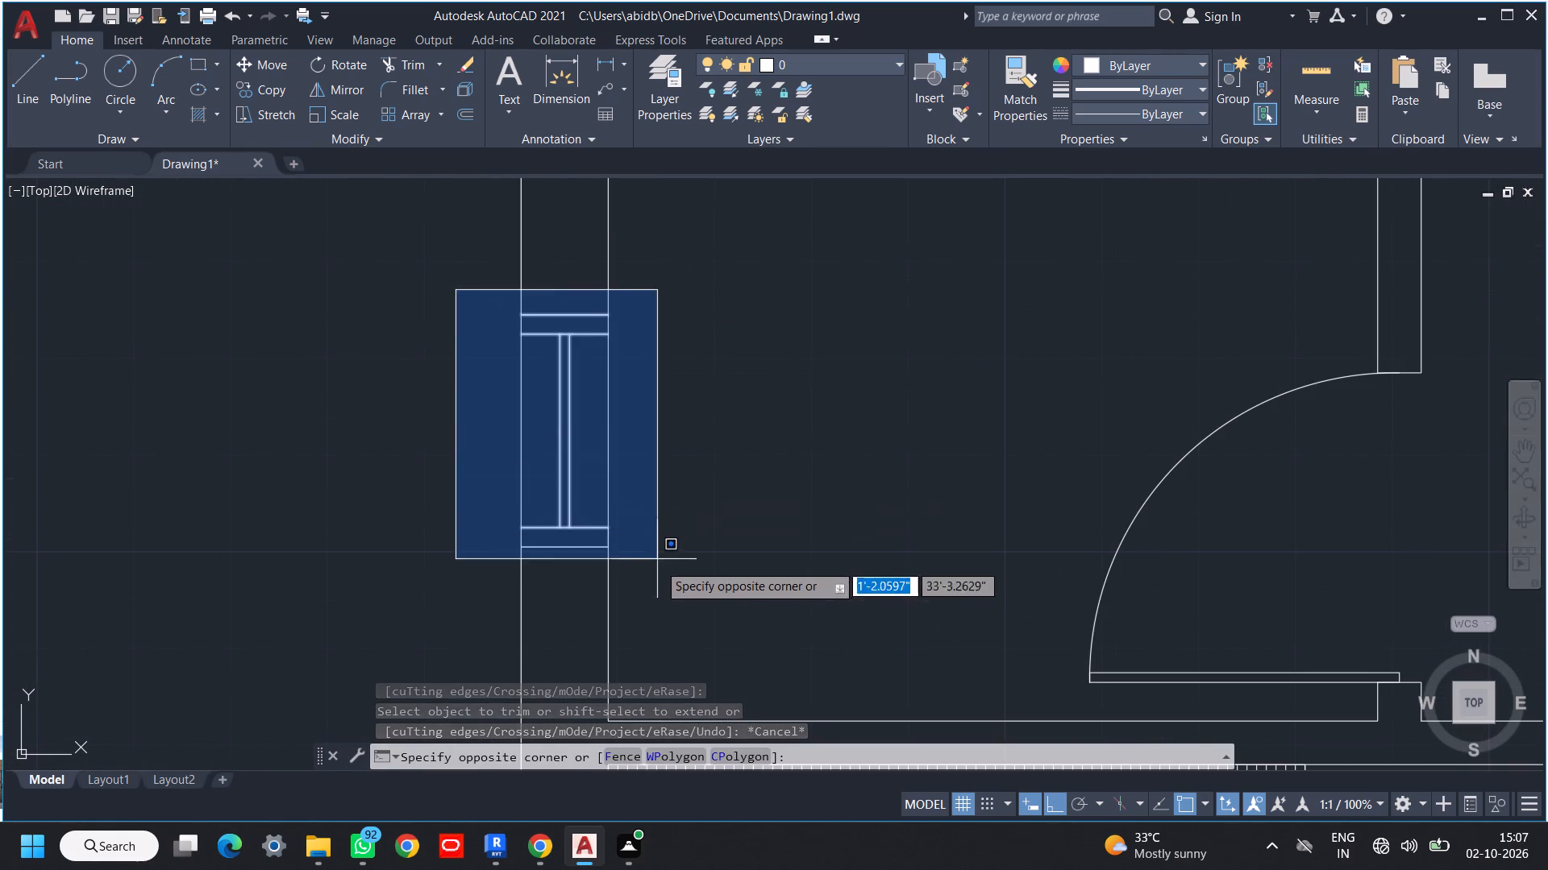
click(663, 570)
text(g)
key(space)
Examine the whole floor plan, checking the doors and windows in every room.
scroll(796, 540, down, 3)
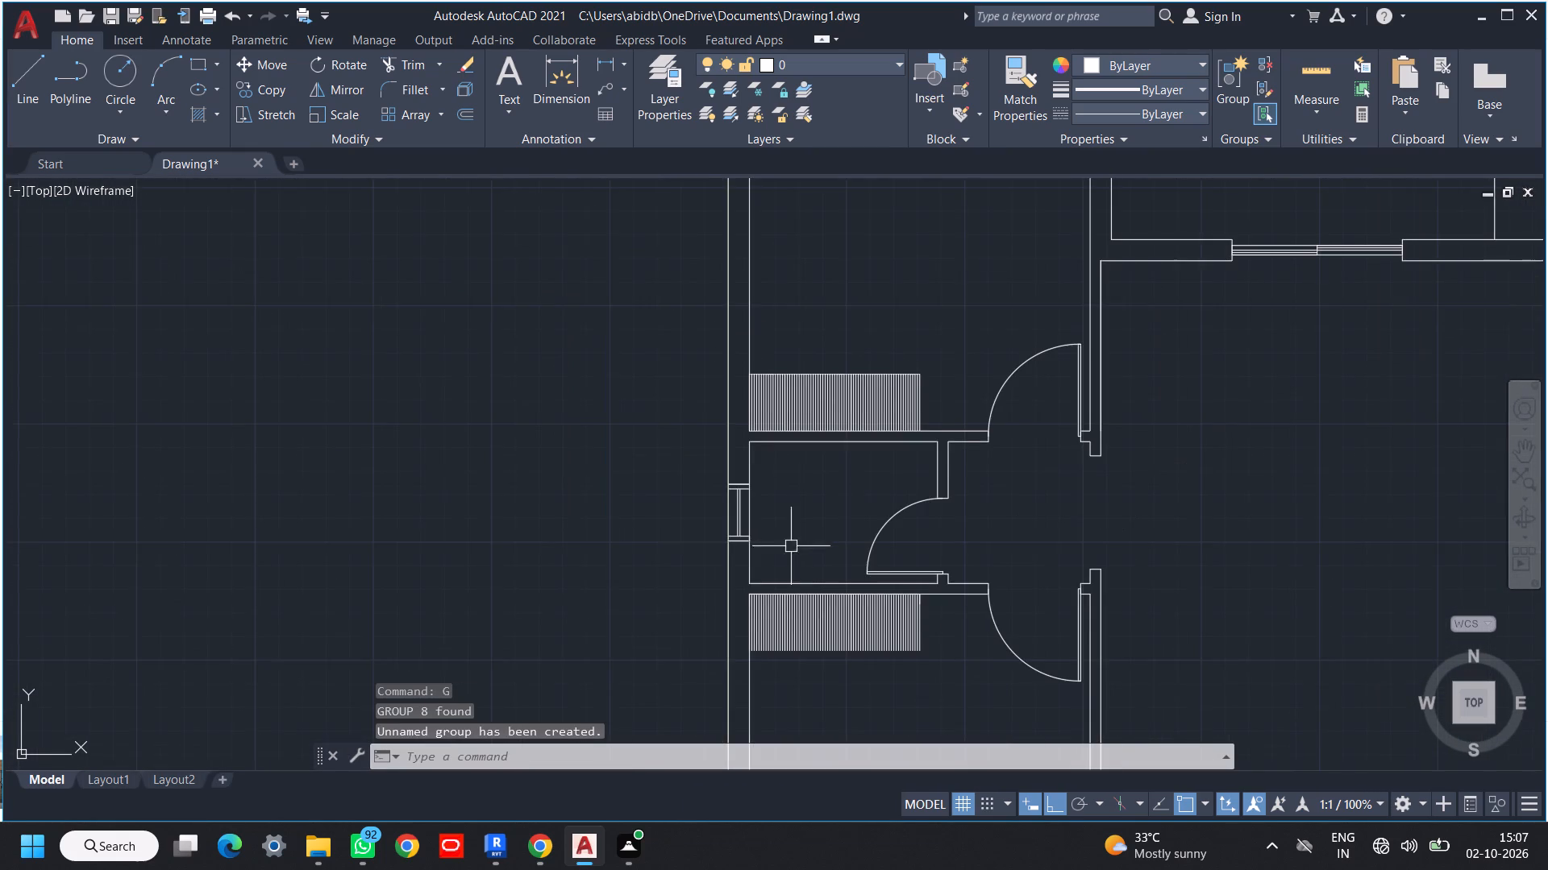
middle_drag(777, 557, 741, 603)
scroll(762, 597, down, 2)
middle_drag(854, 576, 688, 459)
middle_drag(801, 534, 776, 430)
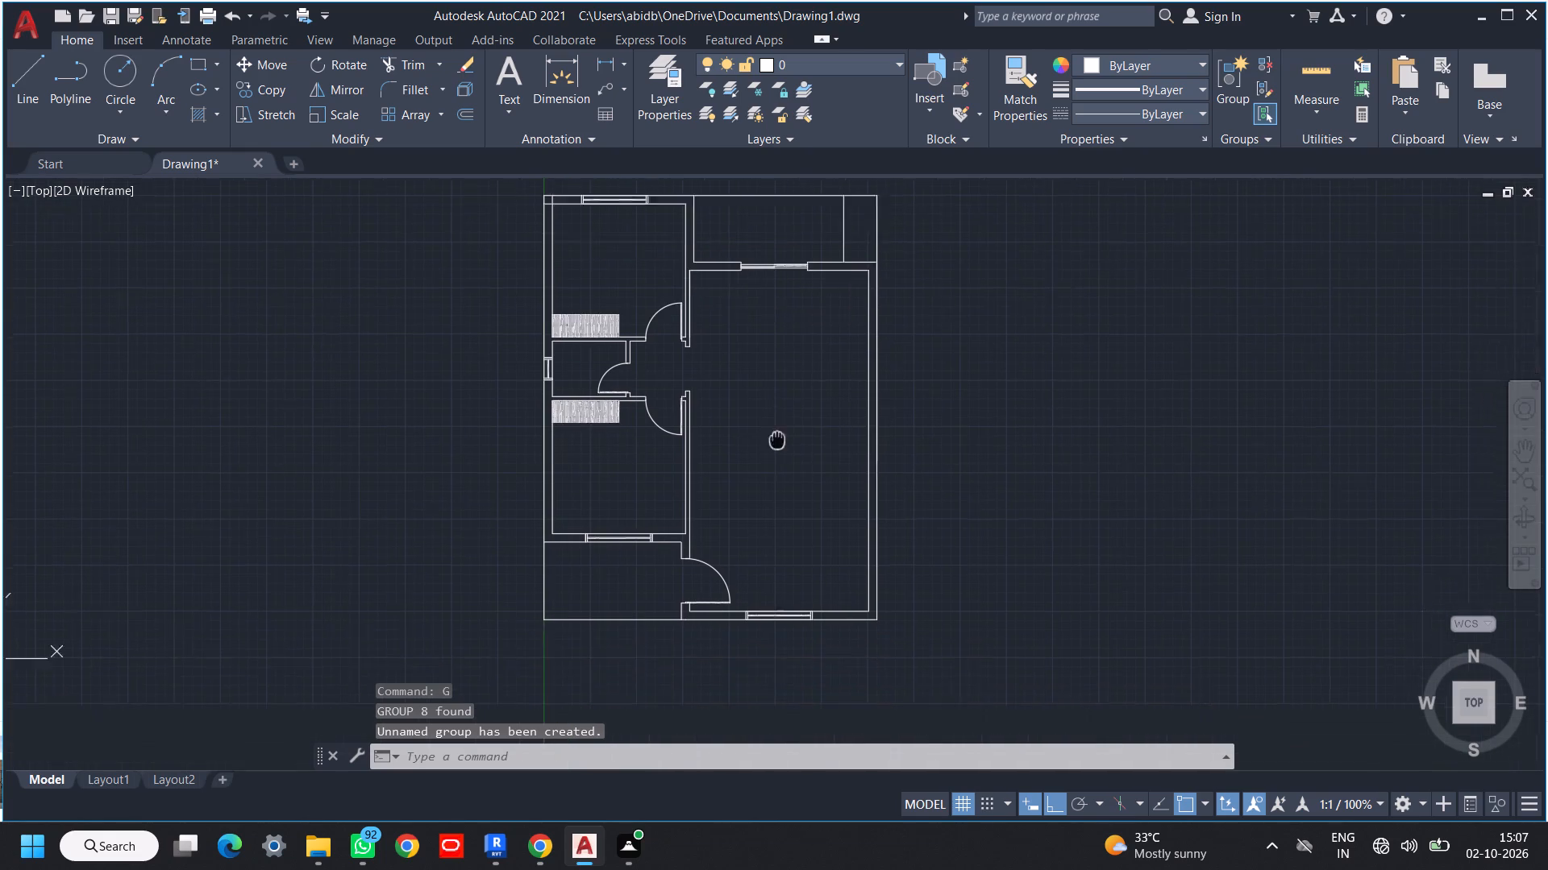
middle_drag(776, 430, 773, 408)
middle_drag(778, 445, 792, 527)
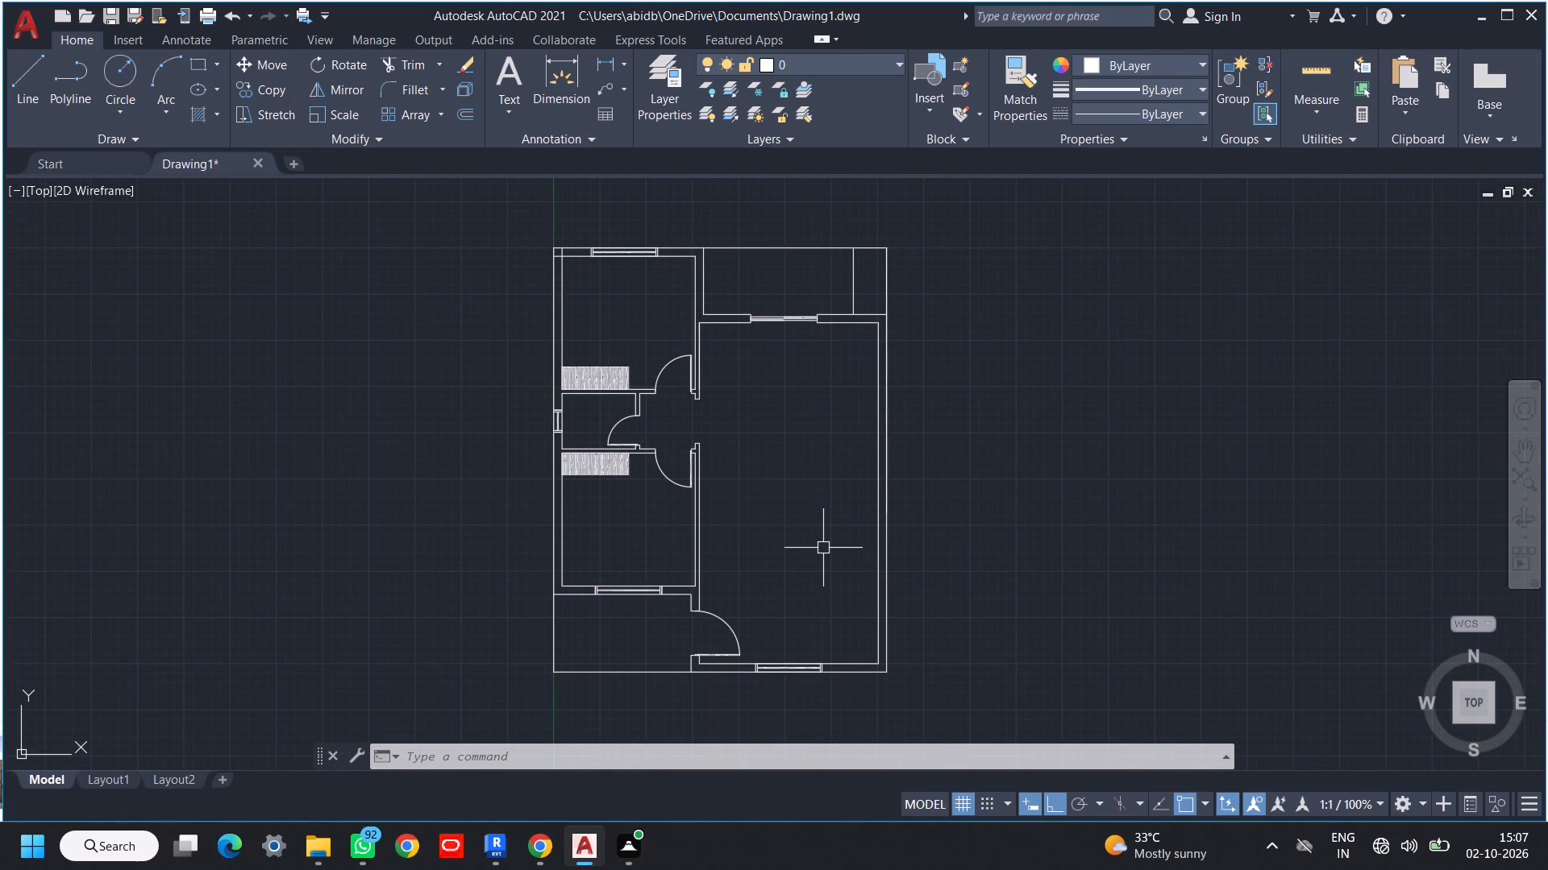
middle_drag(822, 510, 823, 534)
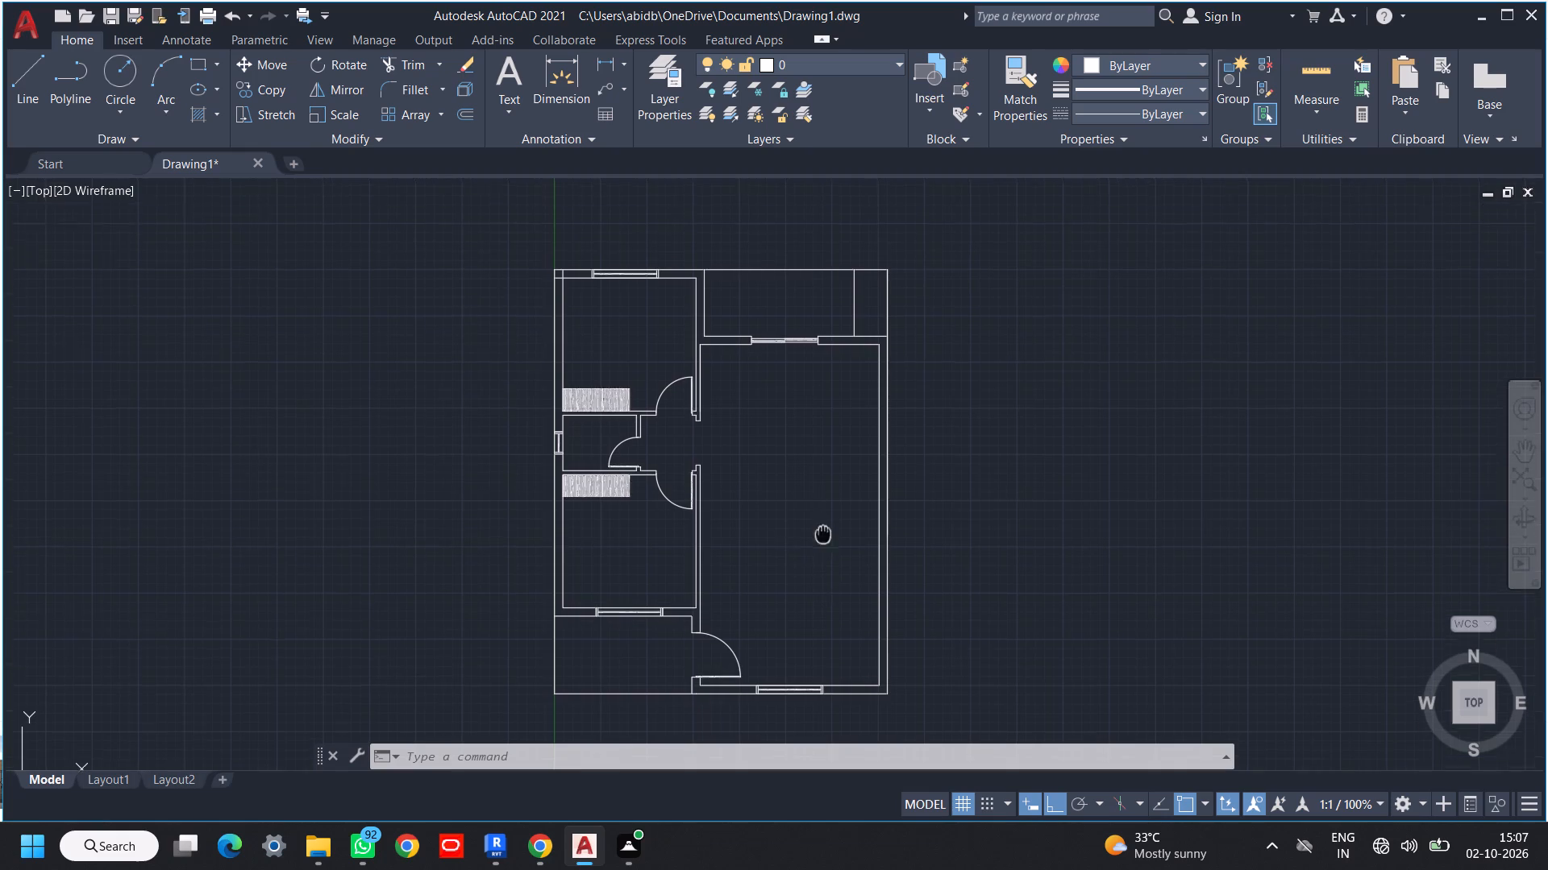
middle_drag(823, 534, 823, 622)
scroll(748, 446, up, 2)
scroll(748, 444, down, 2)
middle_drag(757, 487, 772, 309)
middle_drag(756, 561, 789, 449)
scroll(801, 518, down, 1)
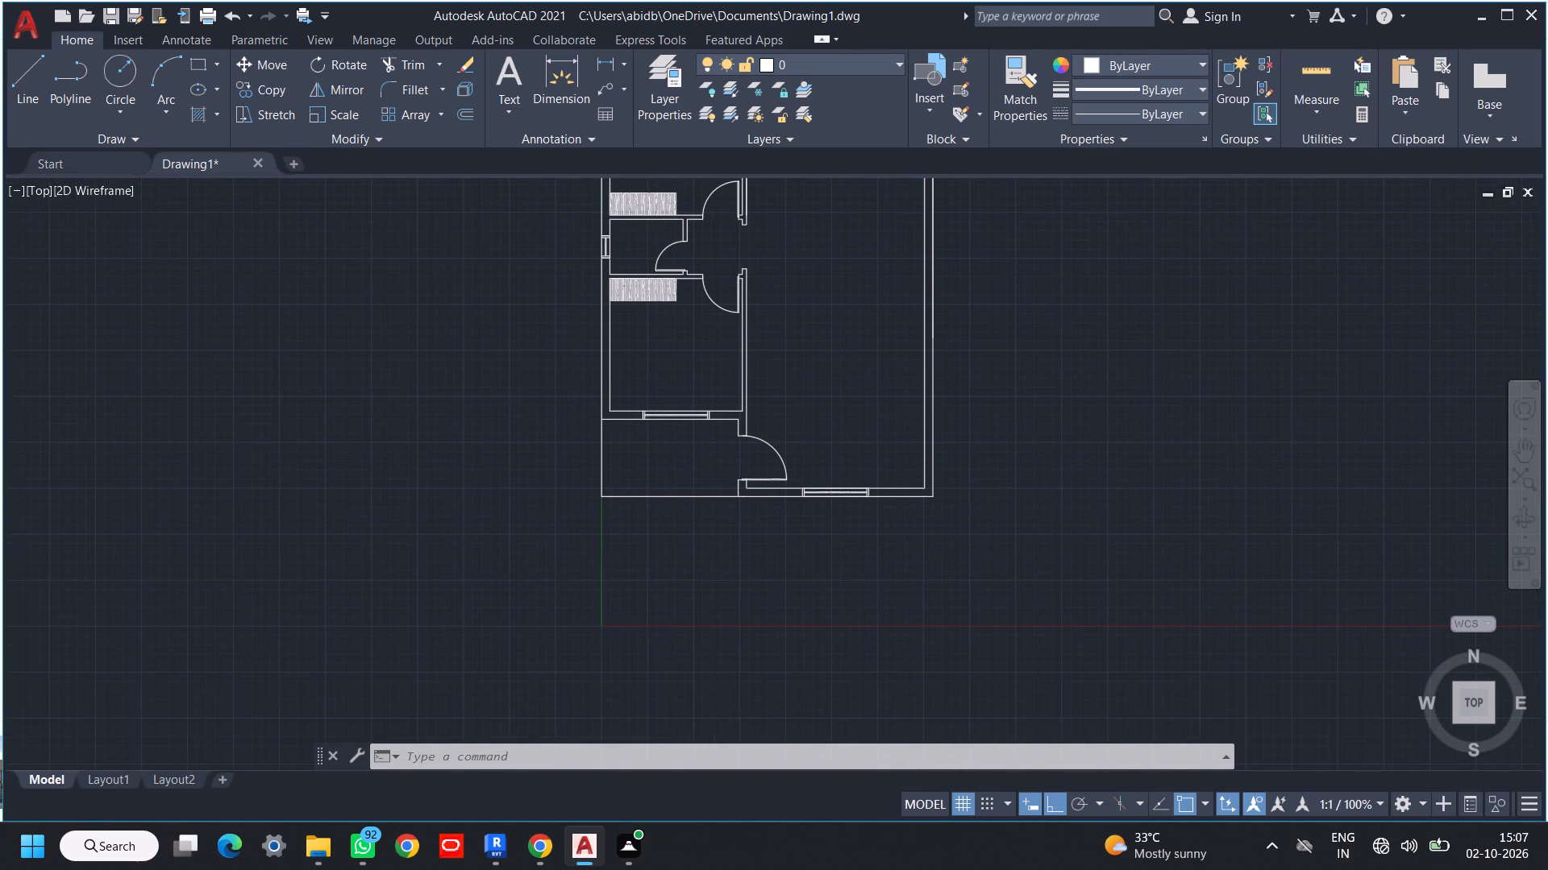
scroll(830, 495, up, 2)
middle_drag(830, 481, 742, 608)
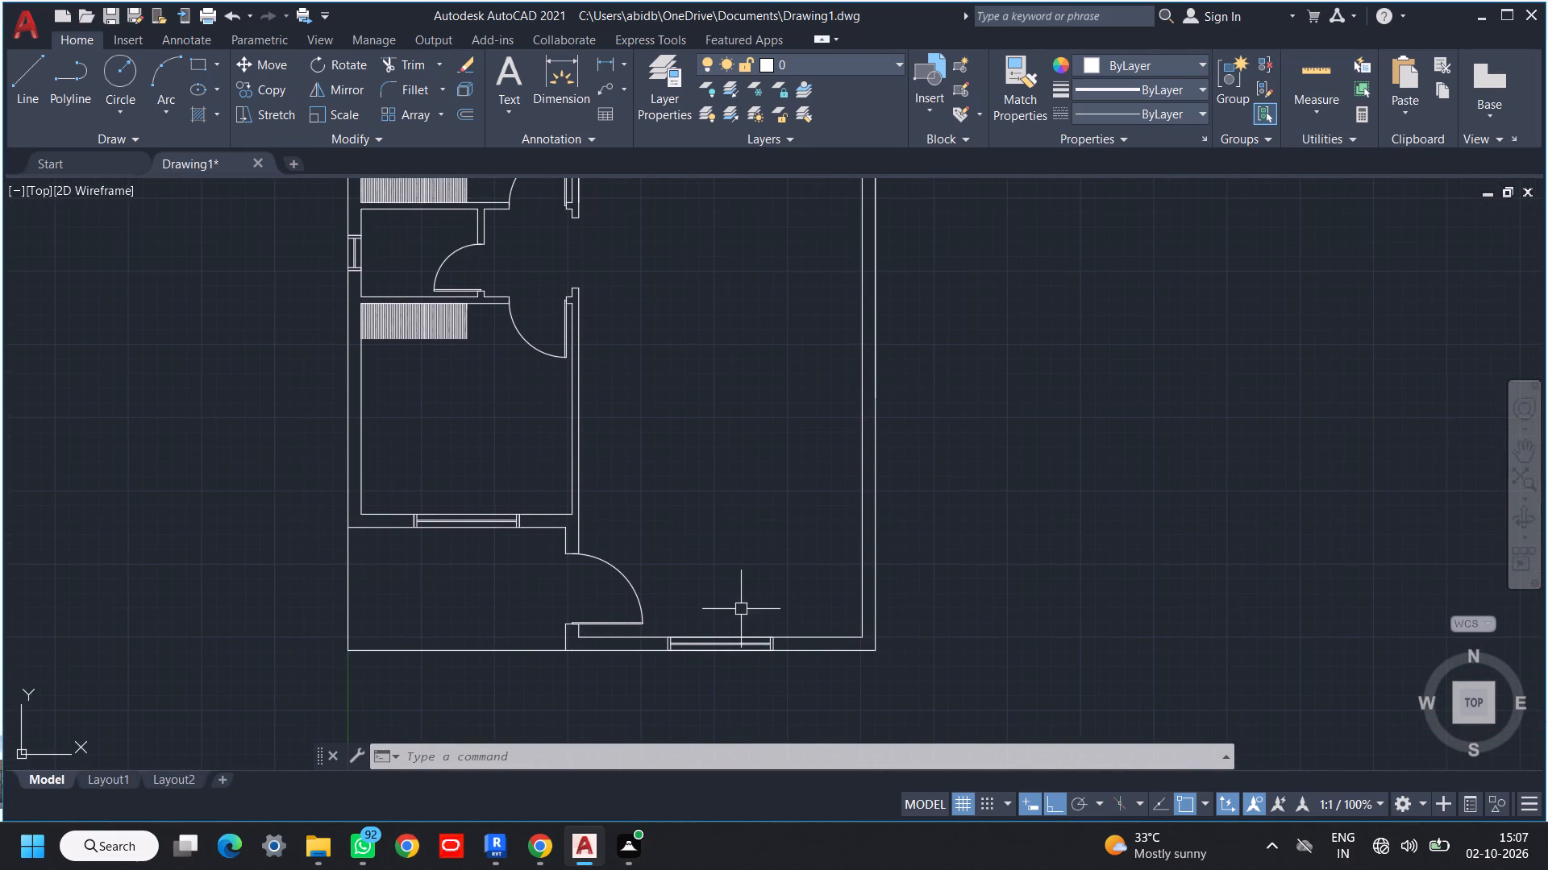
scroll(741, 609, down, 1)
middle_drag(741, 609, 828, 628)
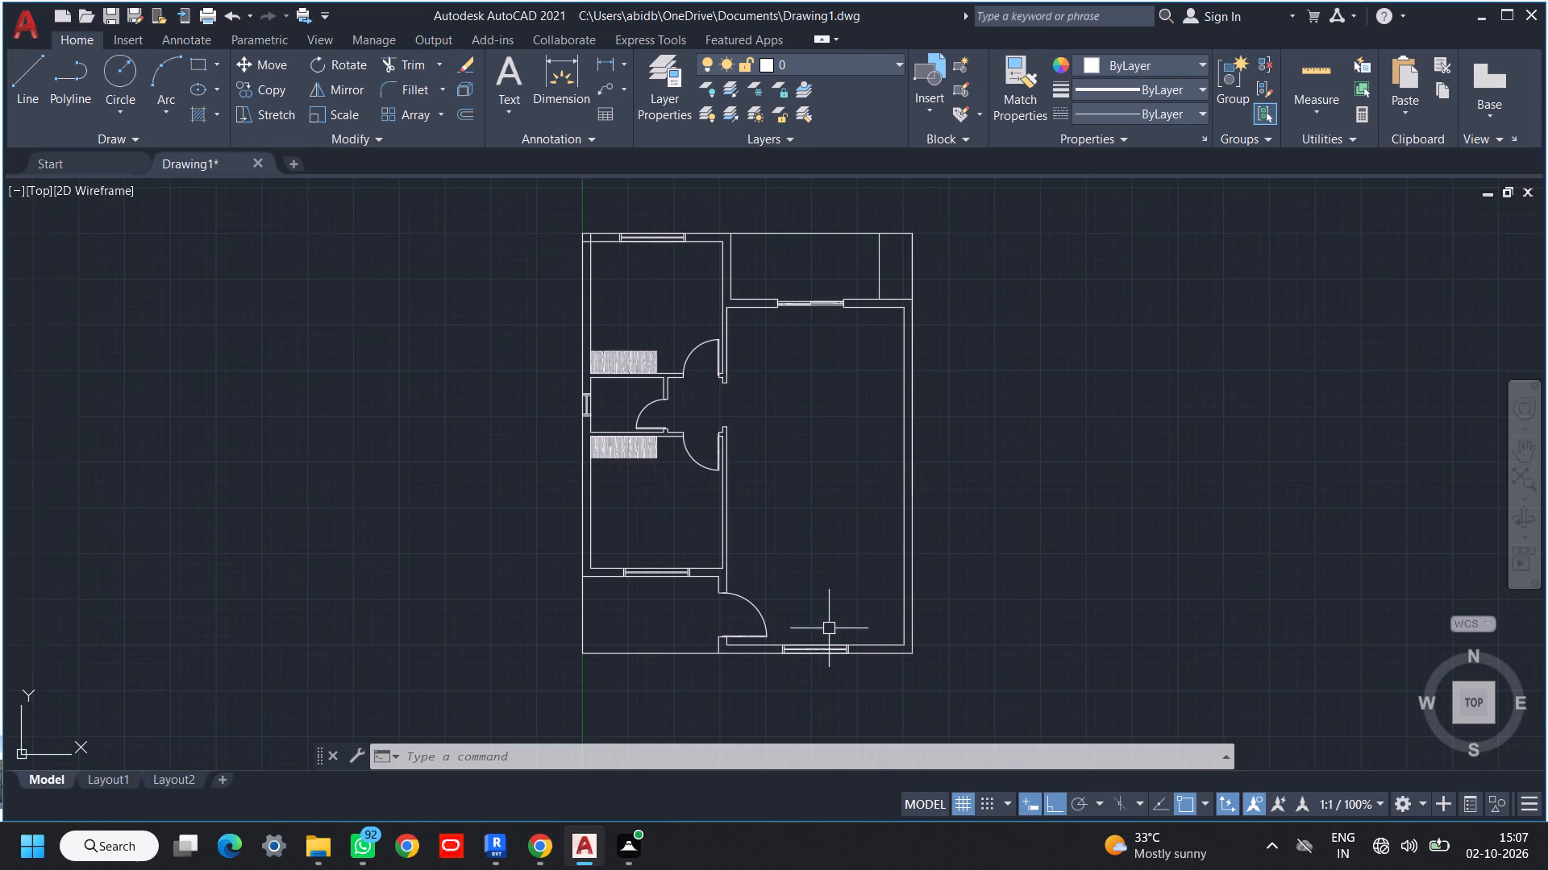
Draw a vertical line across the small room's door opening, joining the inner wall-face corners above and below it.
scroll(668, 429, up, 3)
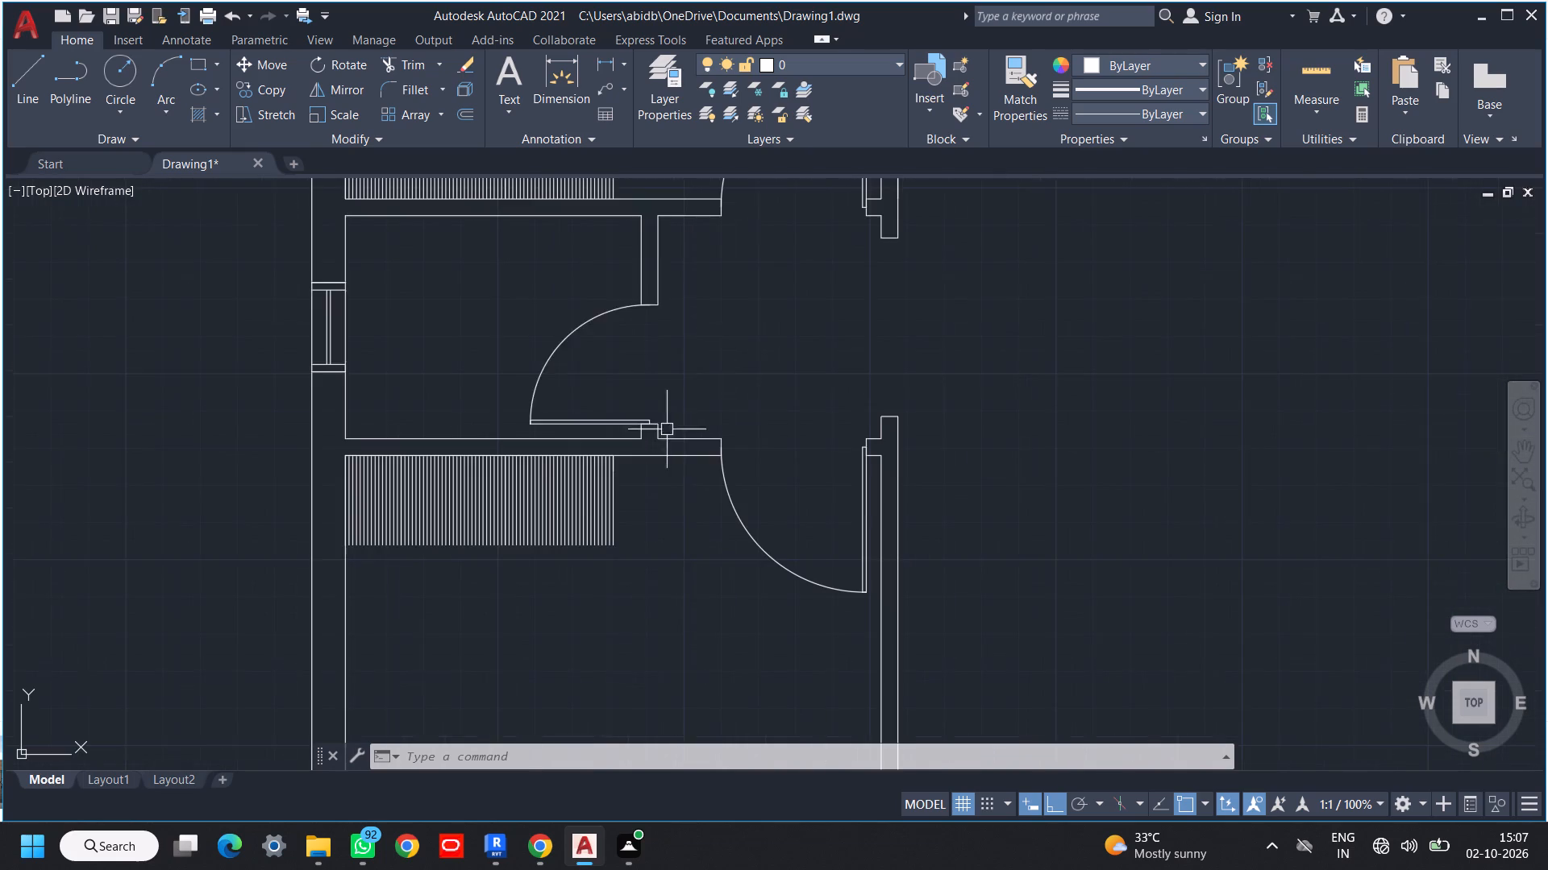
middle_drag(661, 425, 676, 452)
text(l)
key(space)
scroll(656, 339, up, 2)
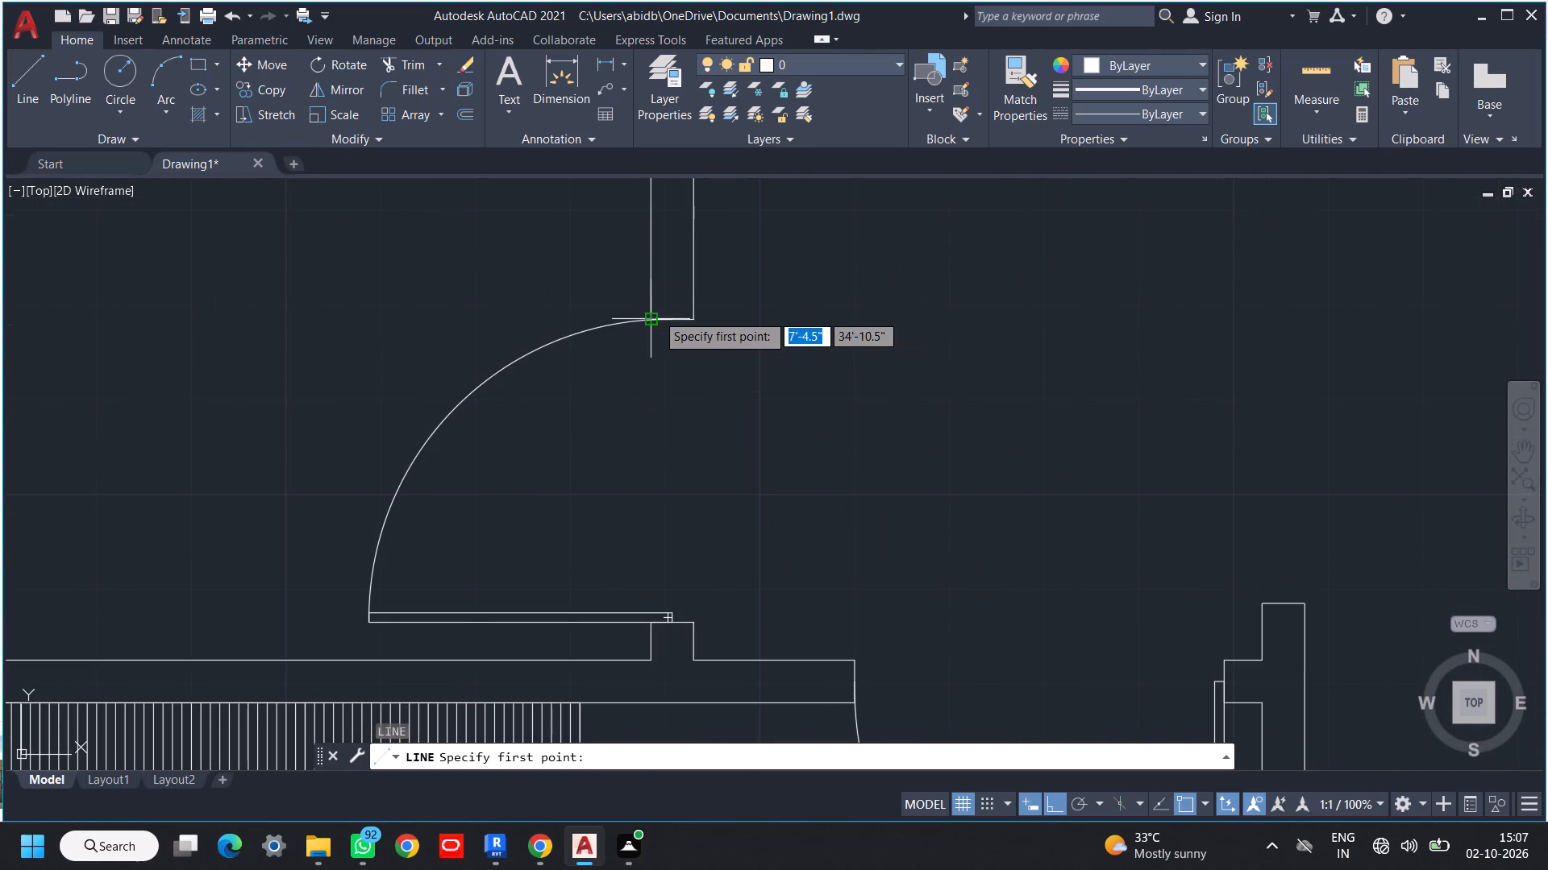
click(656, 313)
click(654, 623)
key(Escape)
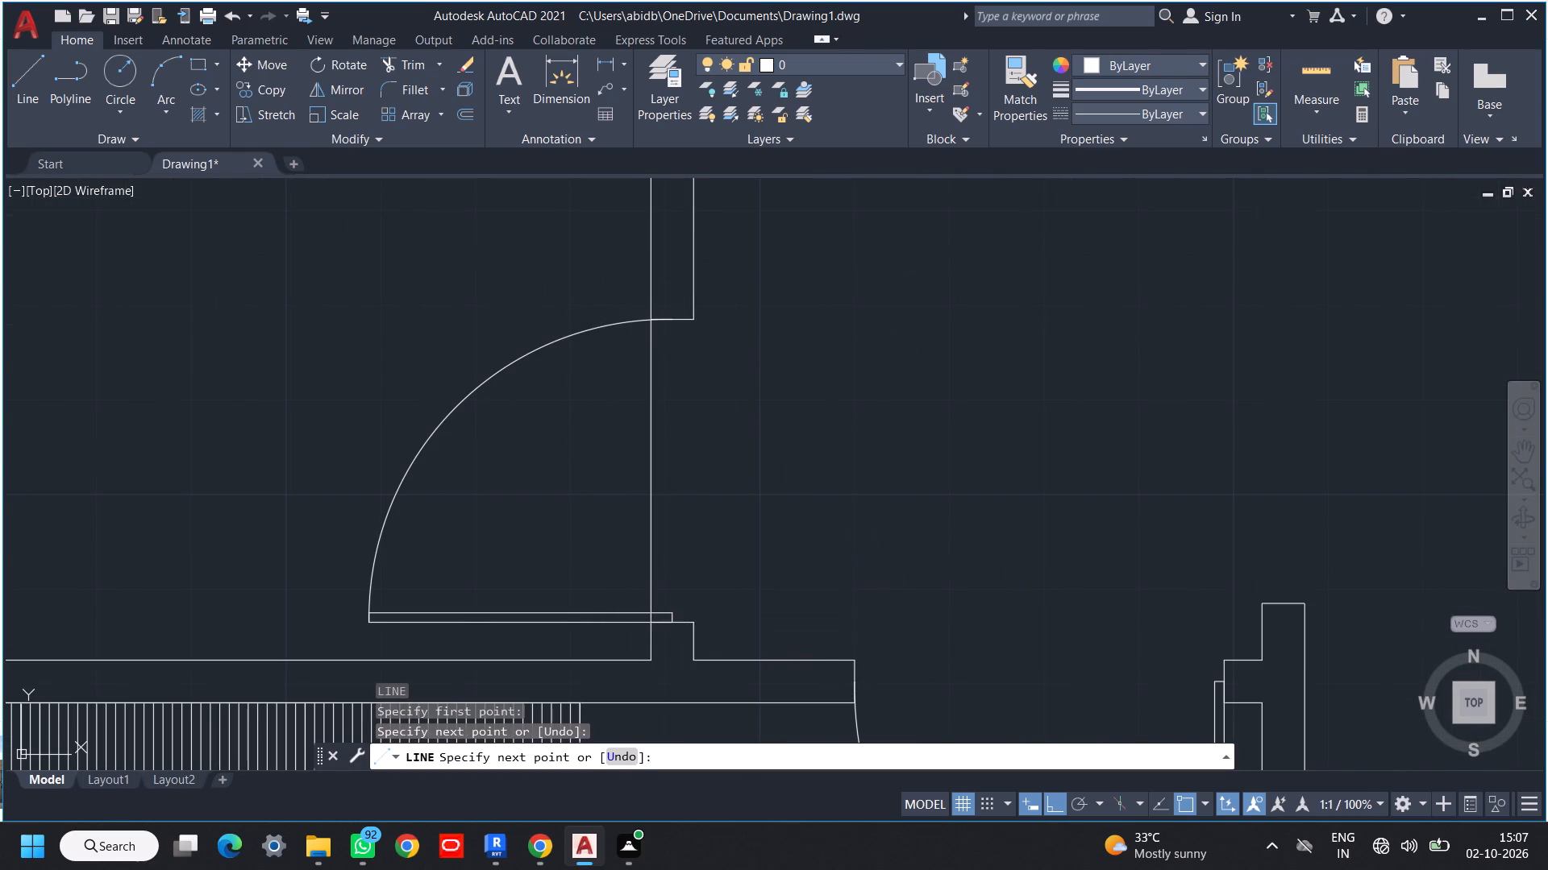
Examine the small room's closed door opening and its surroundings within the overall floor plan.
scroll(793, 540, down, 2)
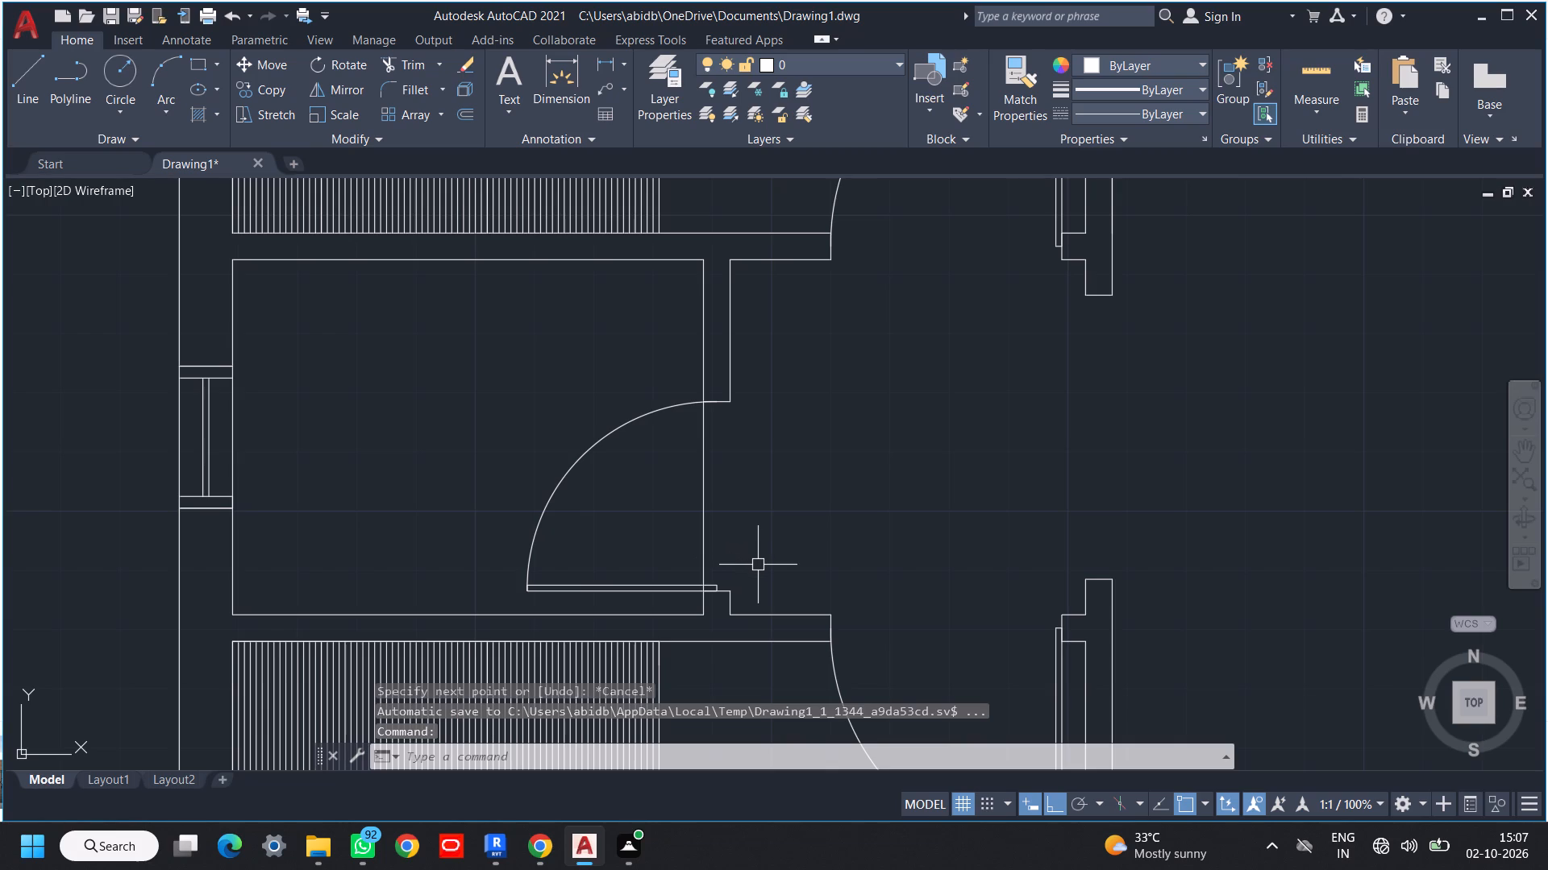
scroll(758, 569, down, 1)
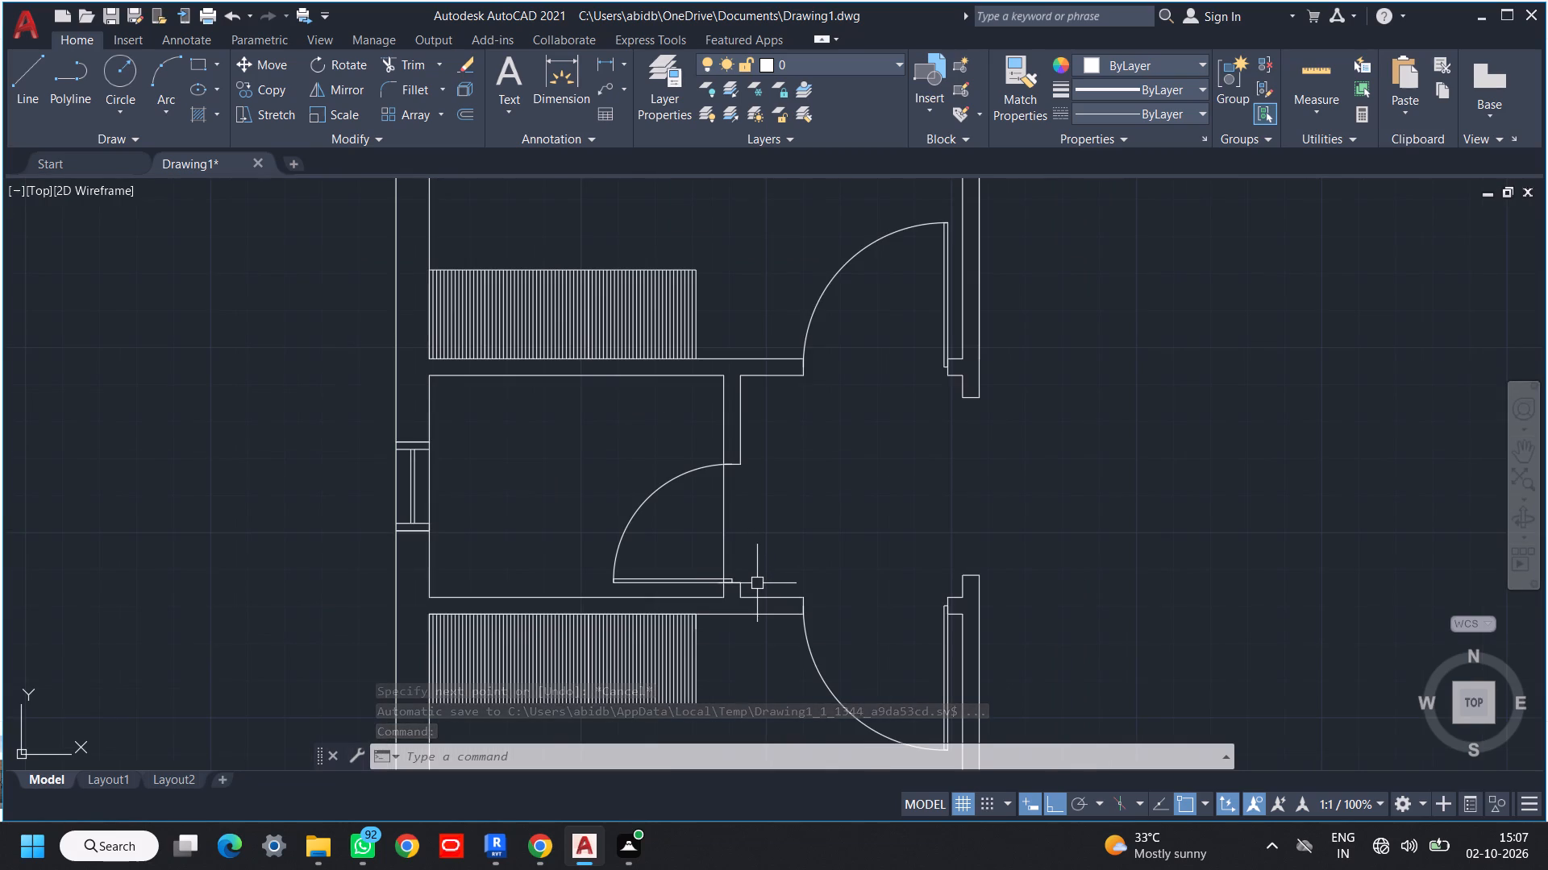
scroll(757, 583, down, 1)
middle_drag(781, 578, 709, 460)
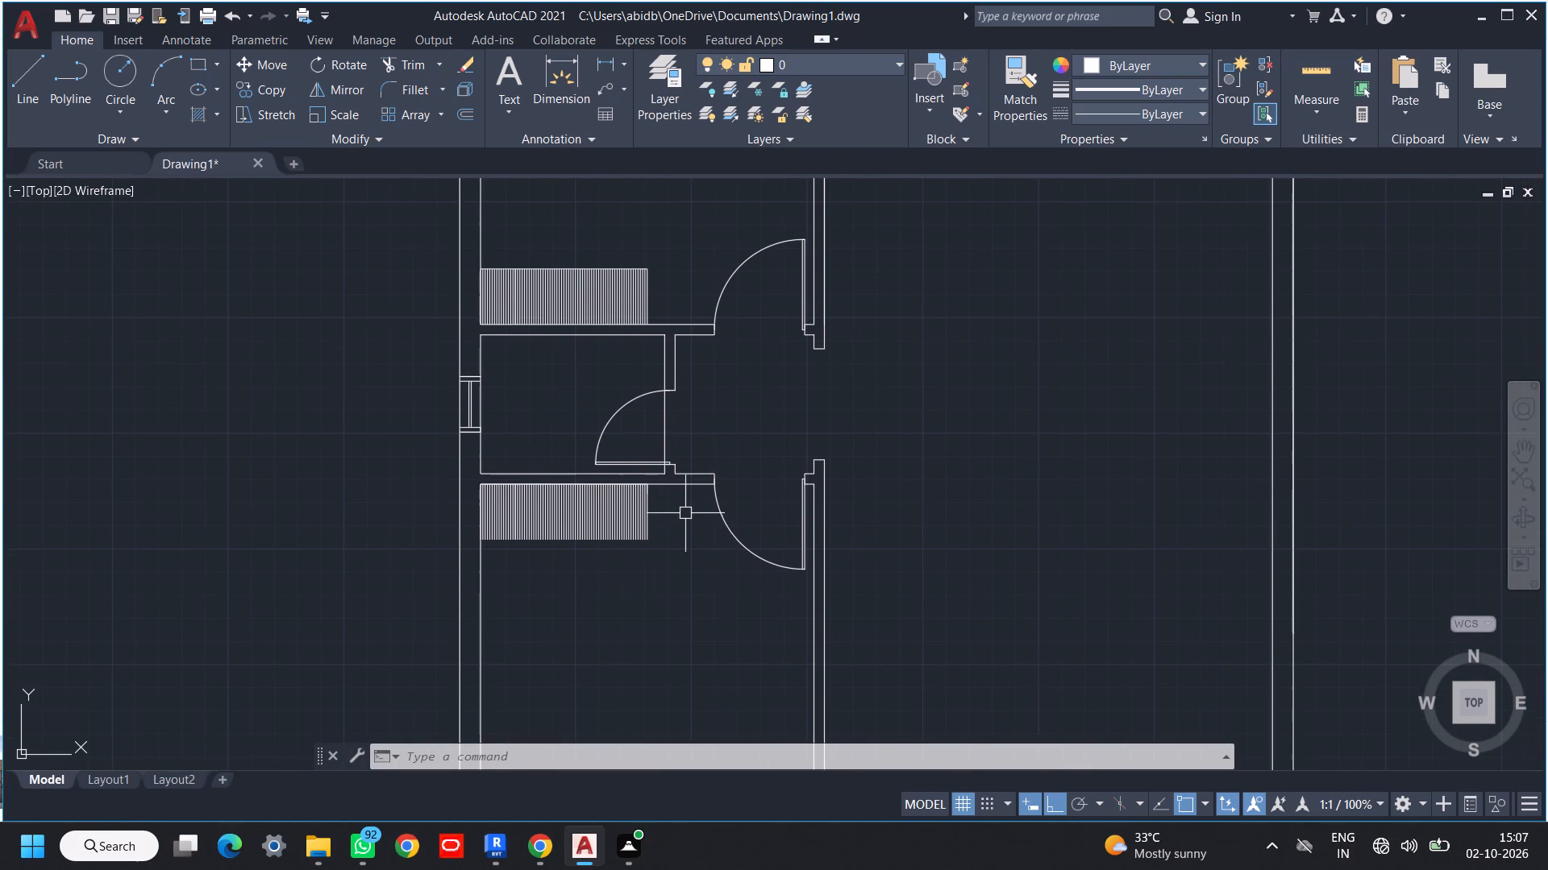
scroll(685, 514, down, 2)
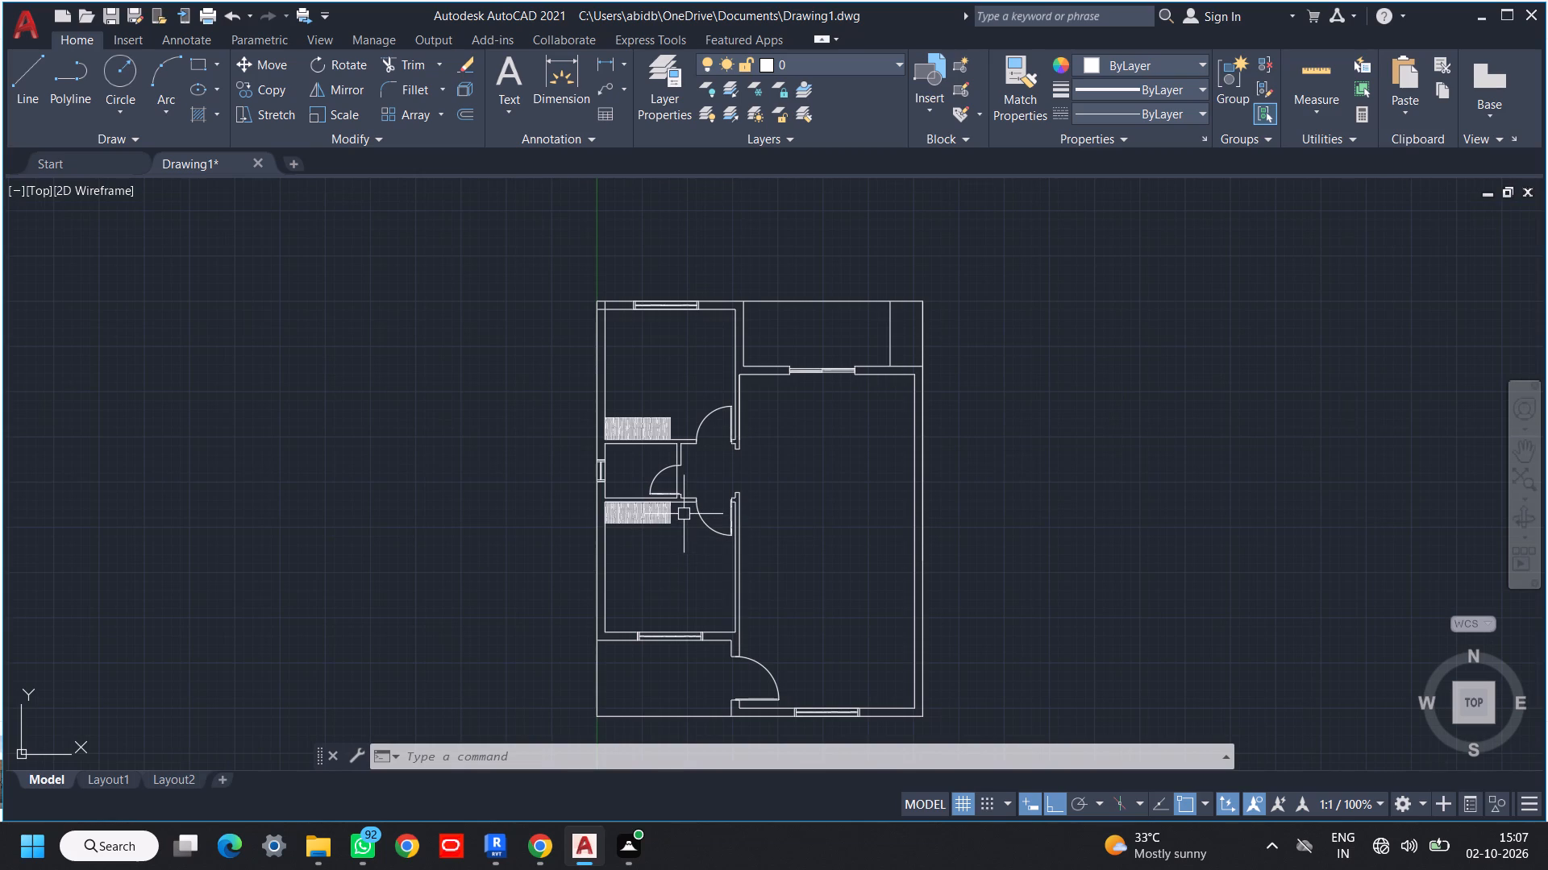
scroll(683, 520, up, 1)
middle_drag(683, 521, 698, 460)
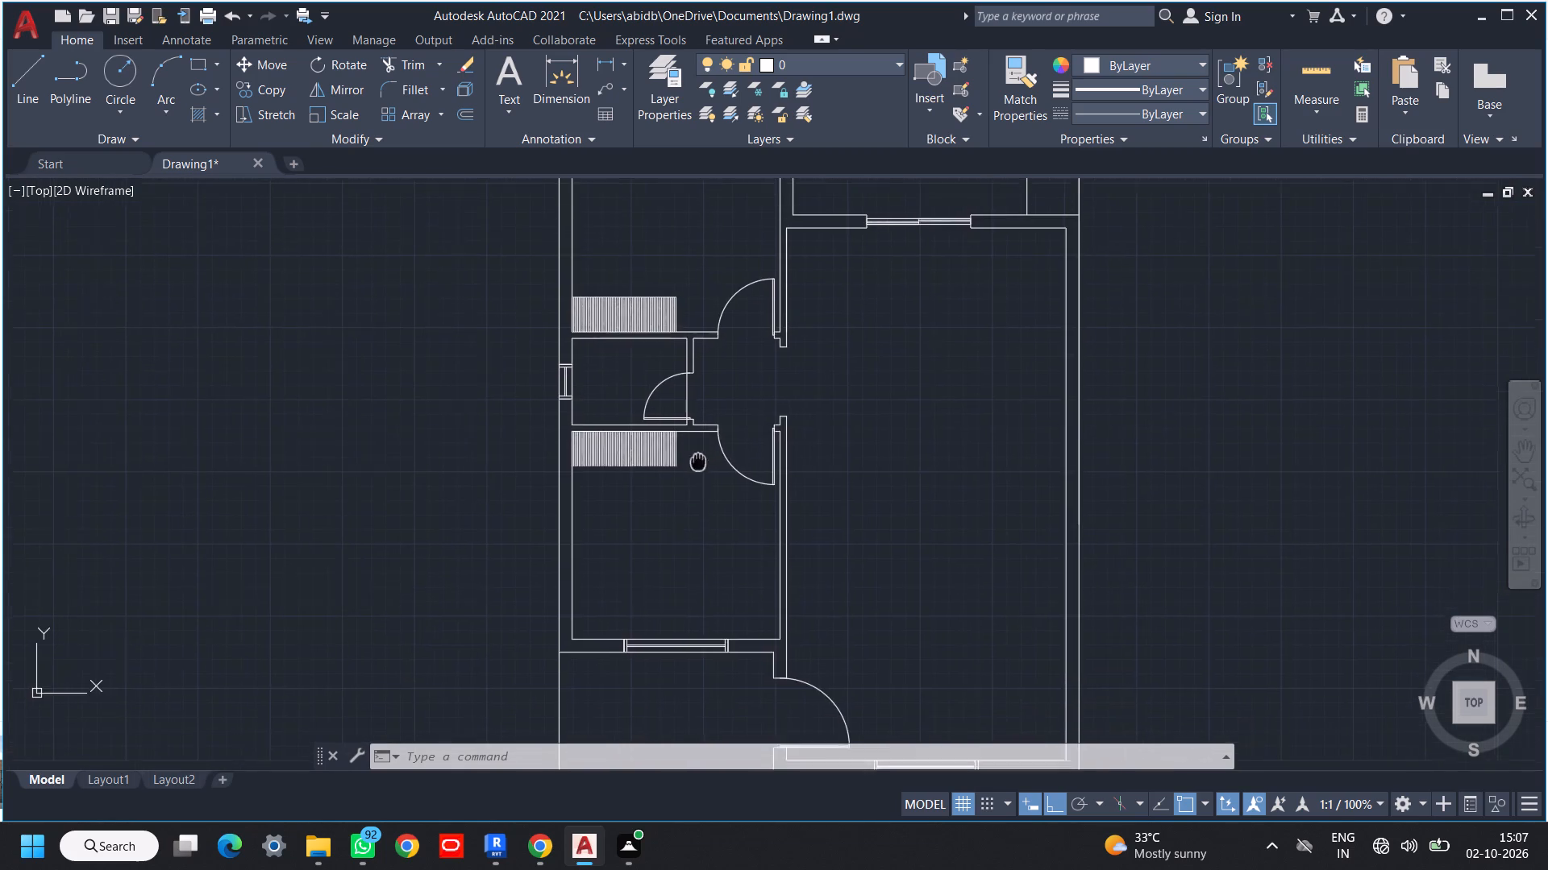
middle_drag(698, 460, 699, 452)
scroll(699, 453, down, 1)
middle_click(700, 459)
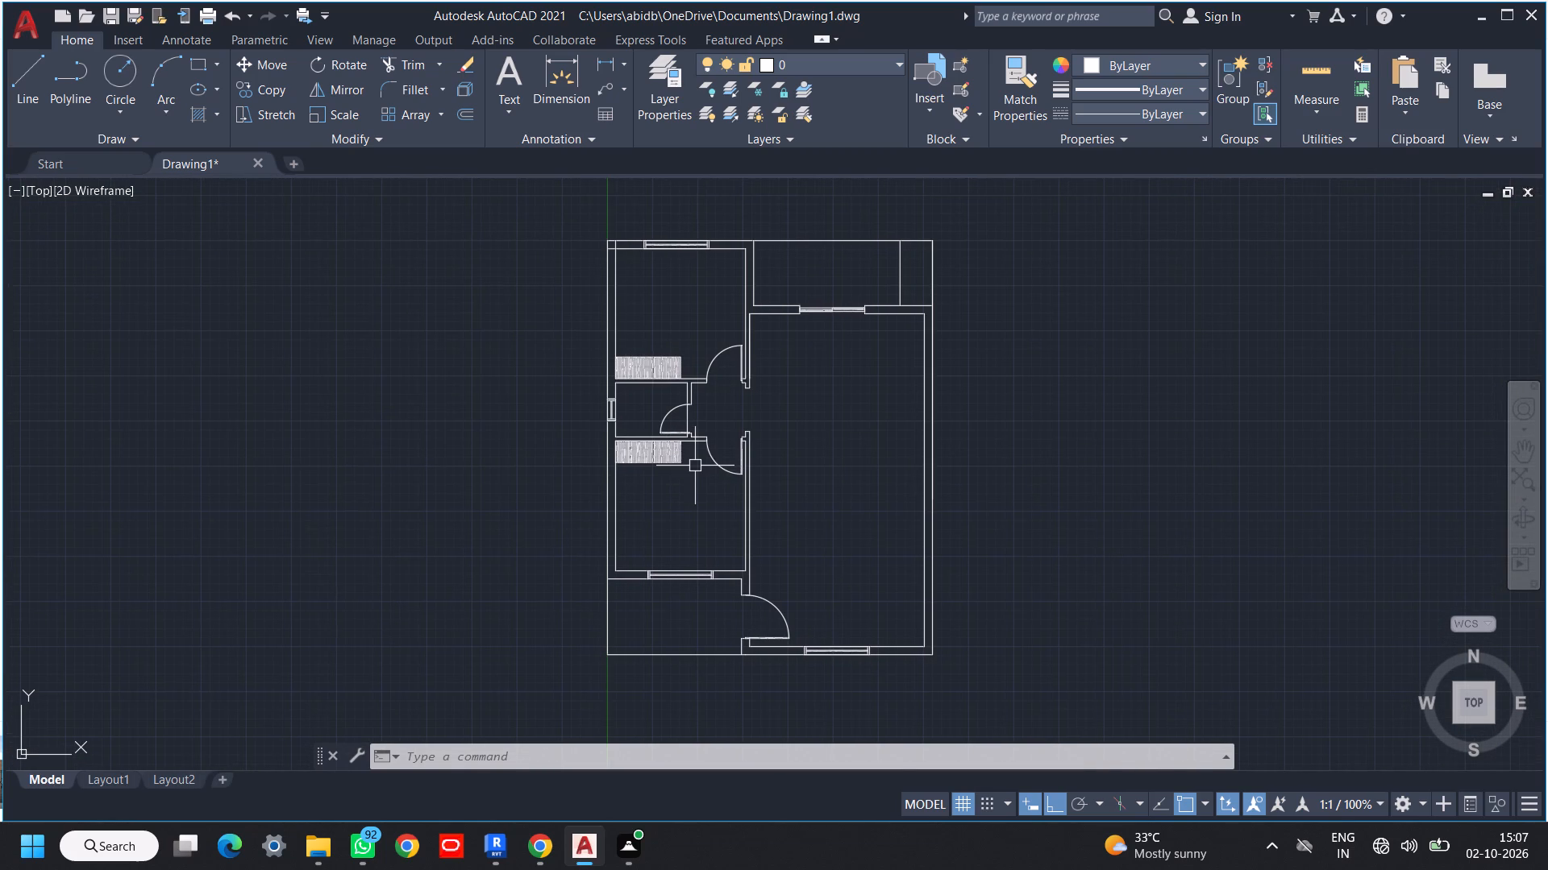
Open DesignCenter and browse the en-us DesignCenter samples to the blocks of House Designer.dwg.
key(ctrl+2)
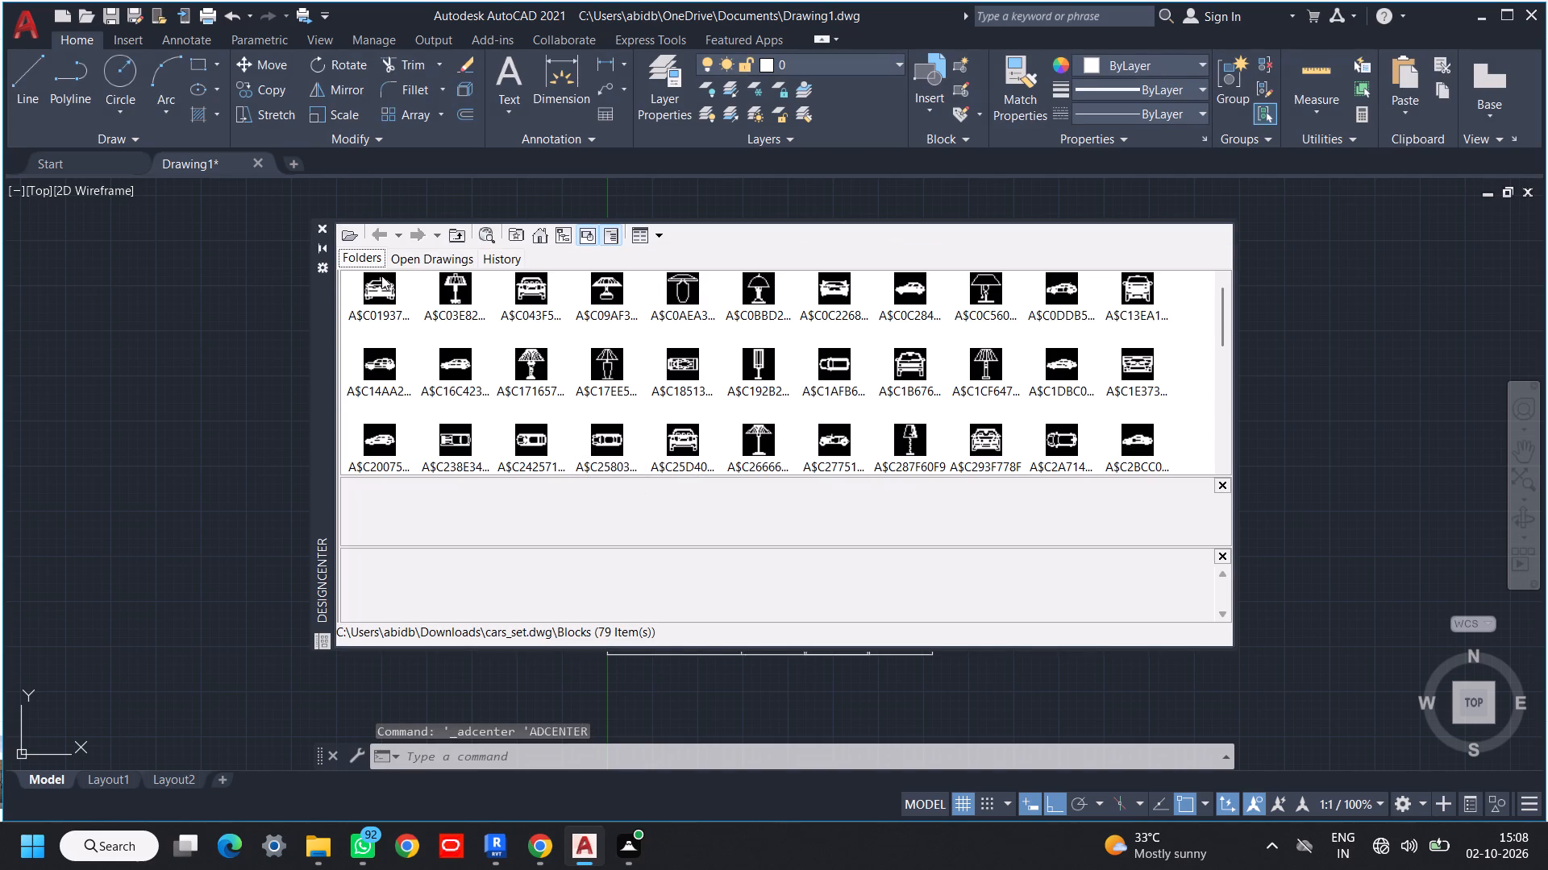
click(381, 234)
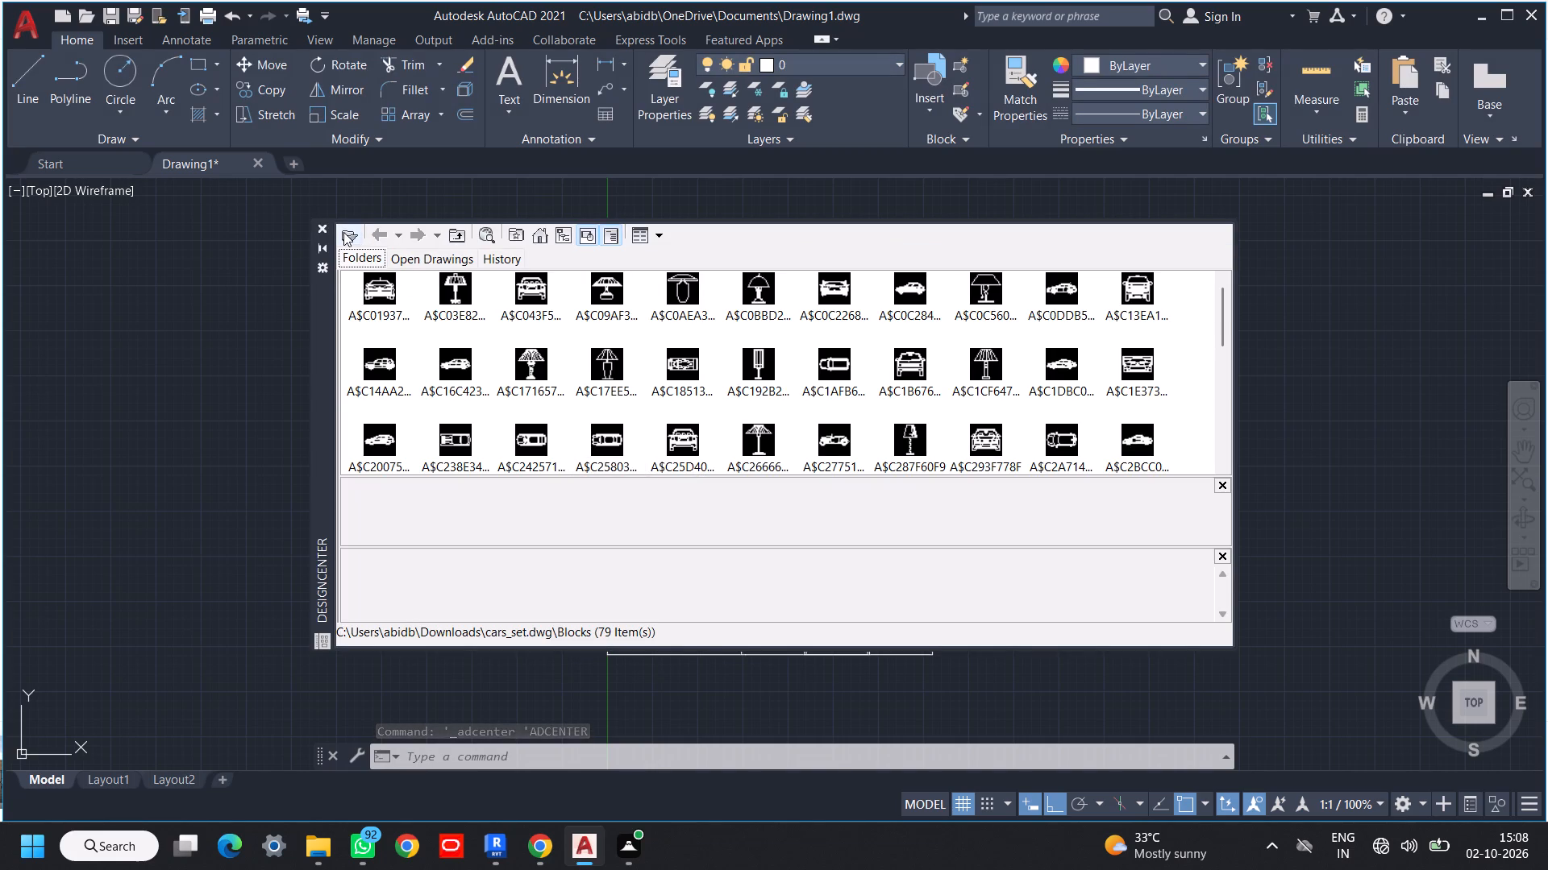
click(343, 232)
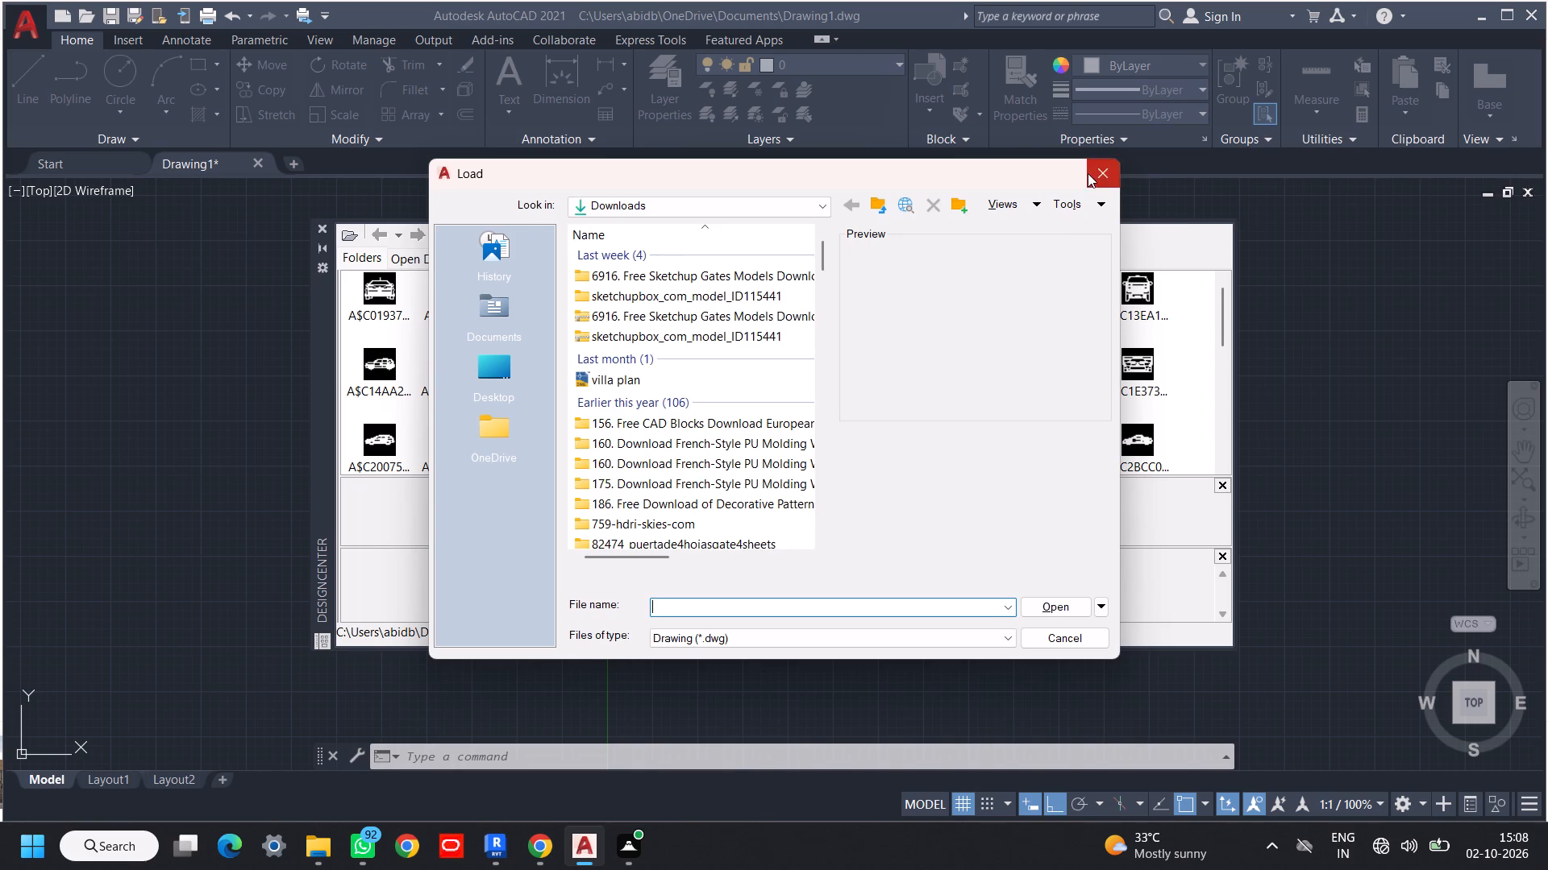
click(1088, 173)
click(531, 230)
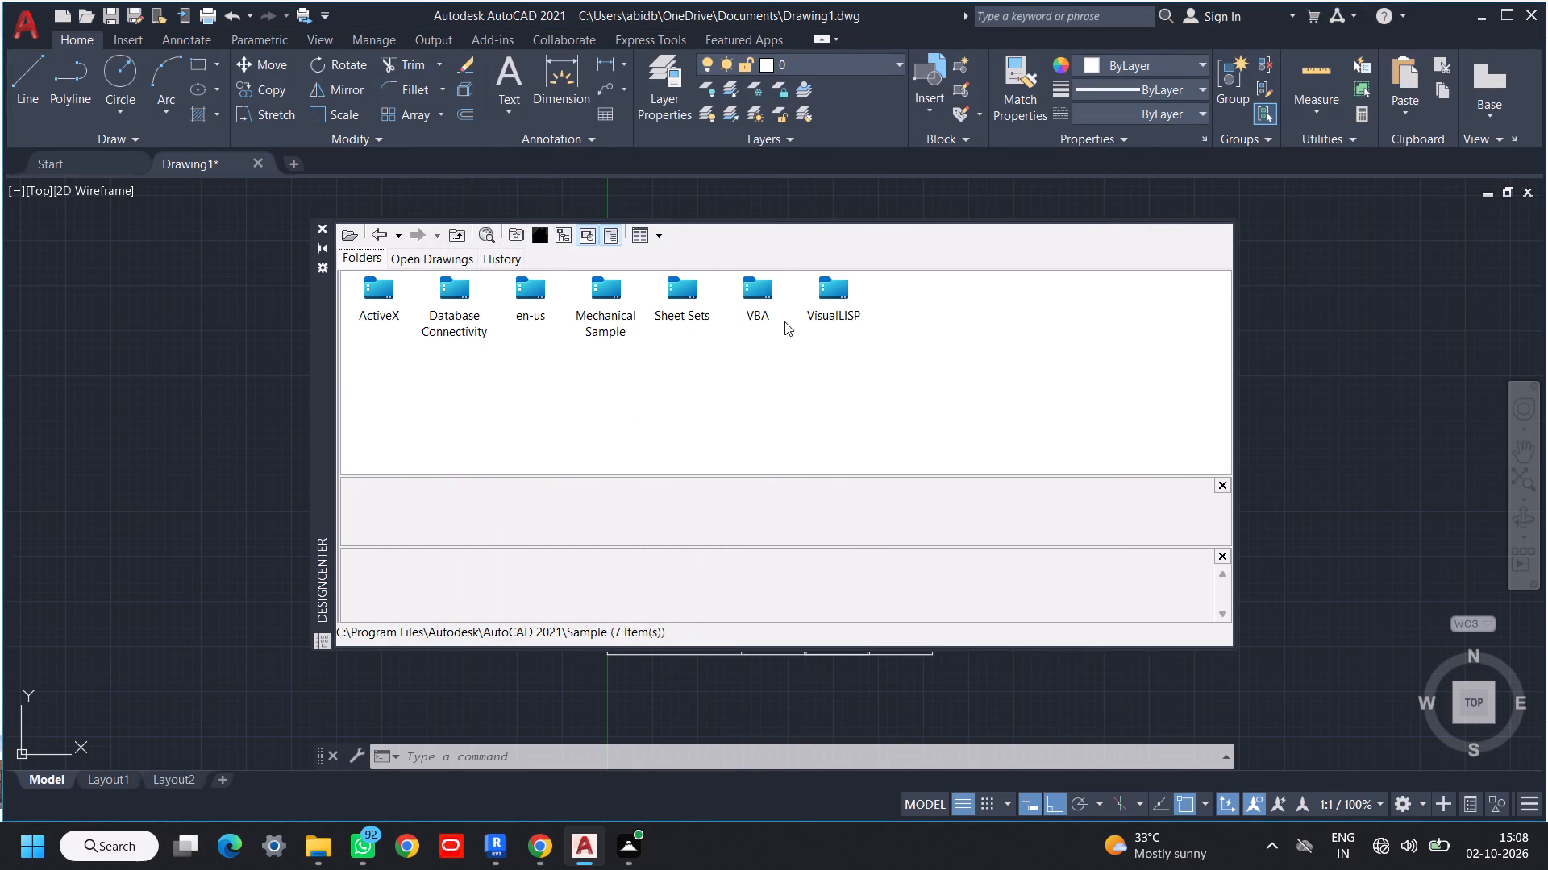
double_click(534, 293)
double_click(372, 296)
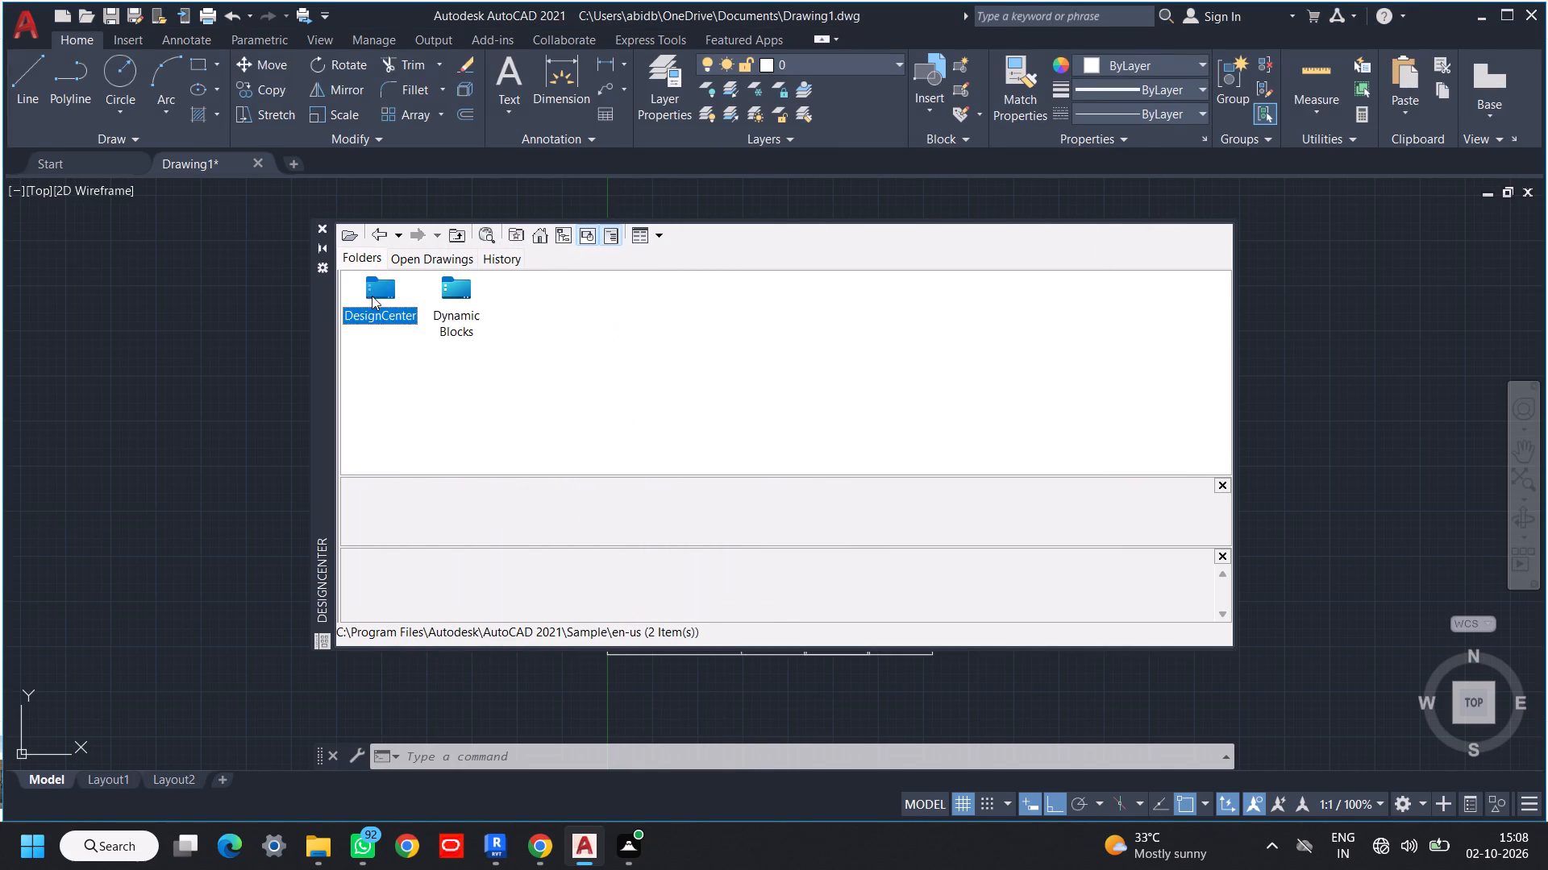
double_click(999, 304)
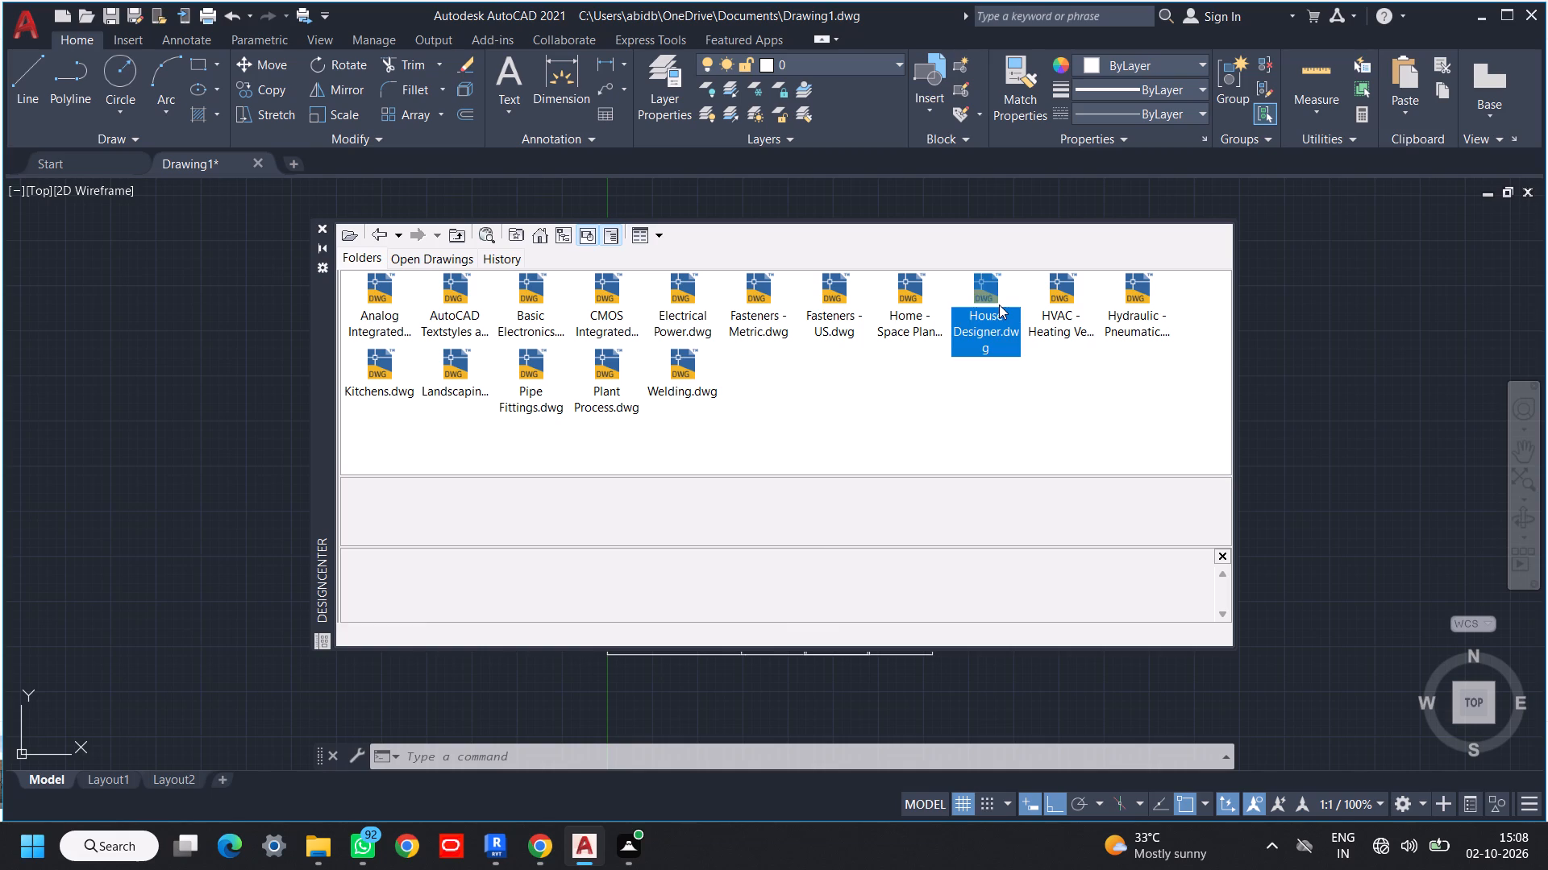
double_click(380, 304)
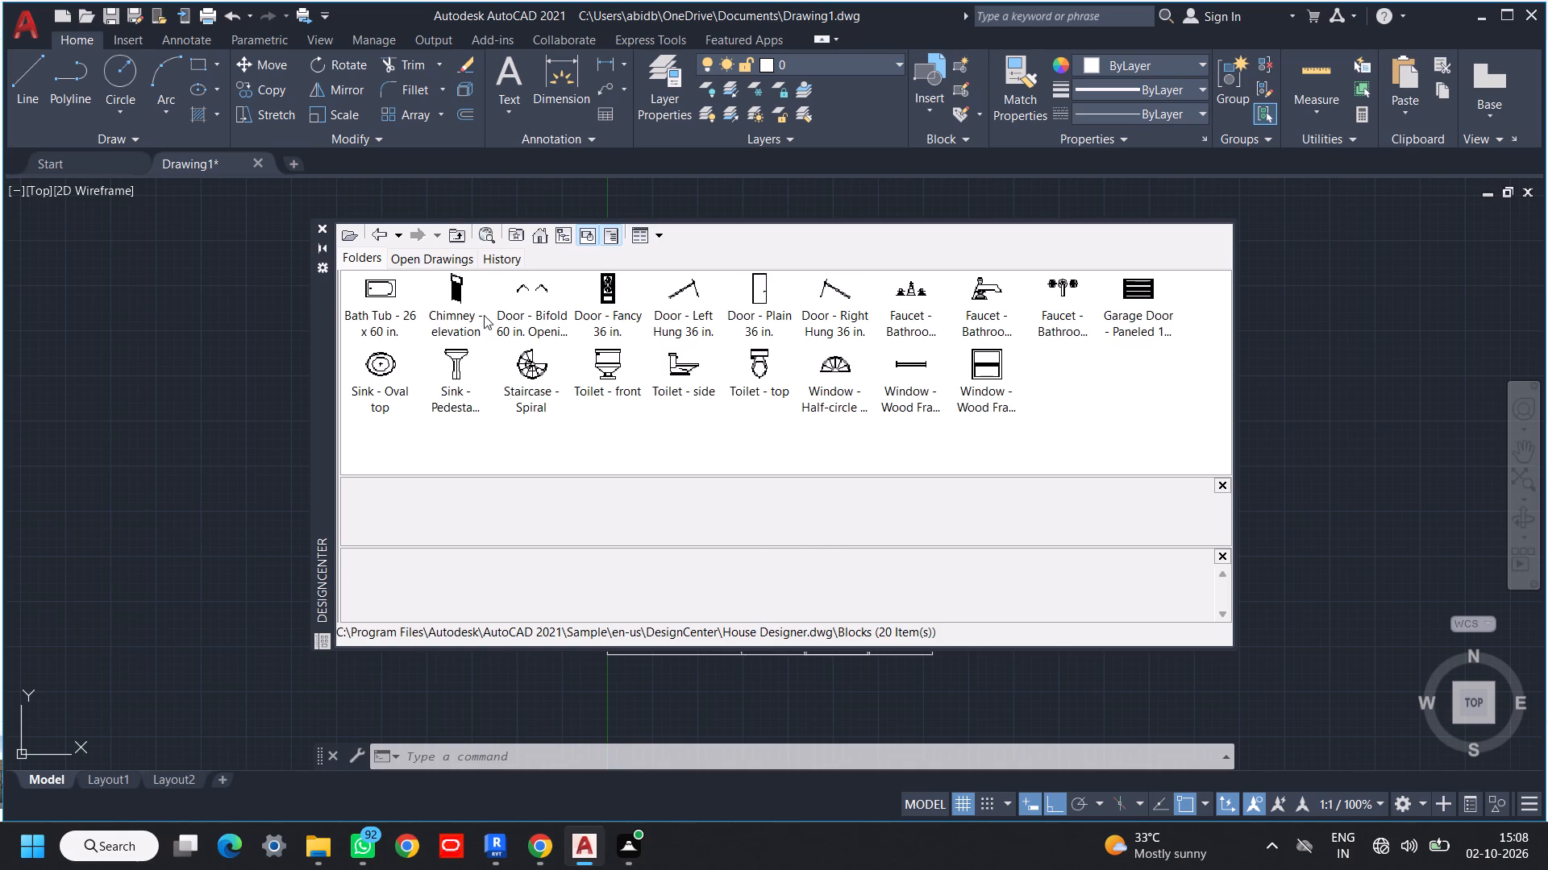
Insert the Toilet - top block from House Designer.dwg into the empty area beside the floor plan.
click(753, 362)
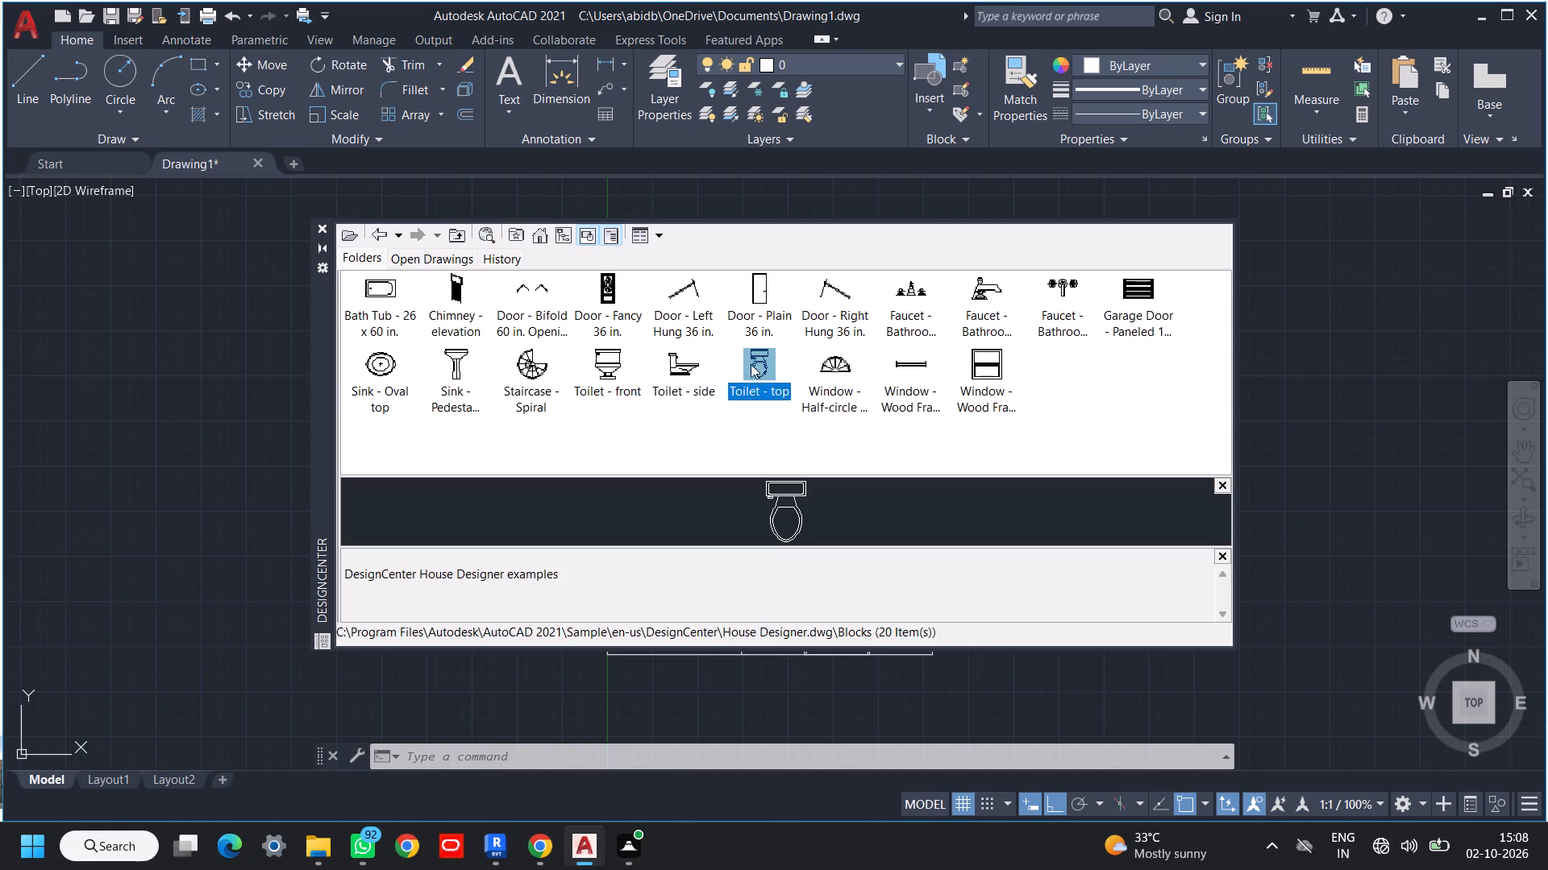
drag(754, 364, 338, 400)
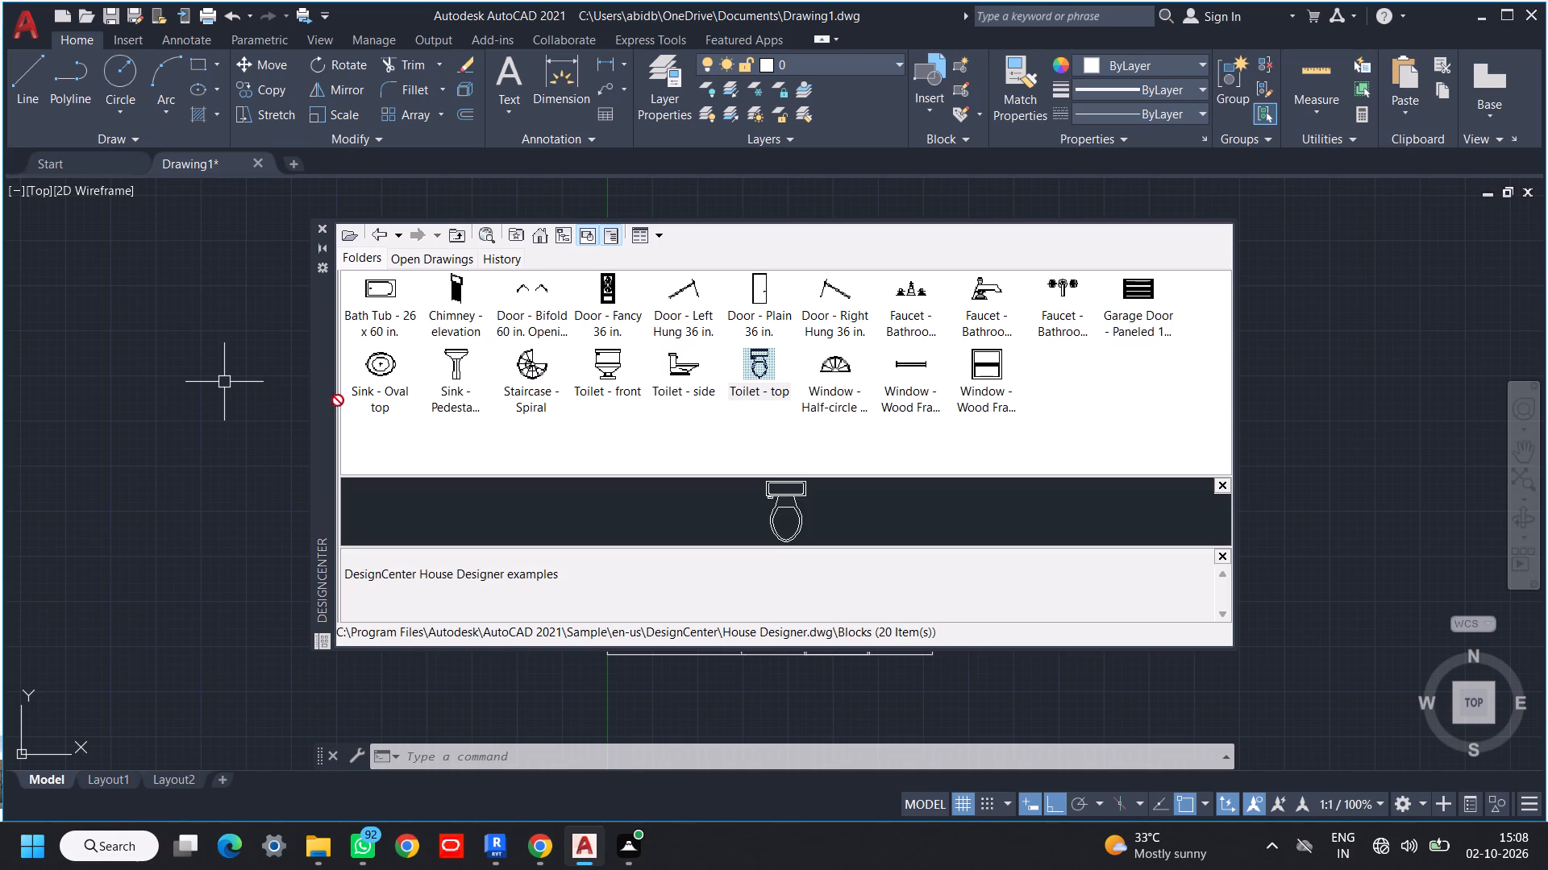
drag(338, 400, 188, 399)
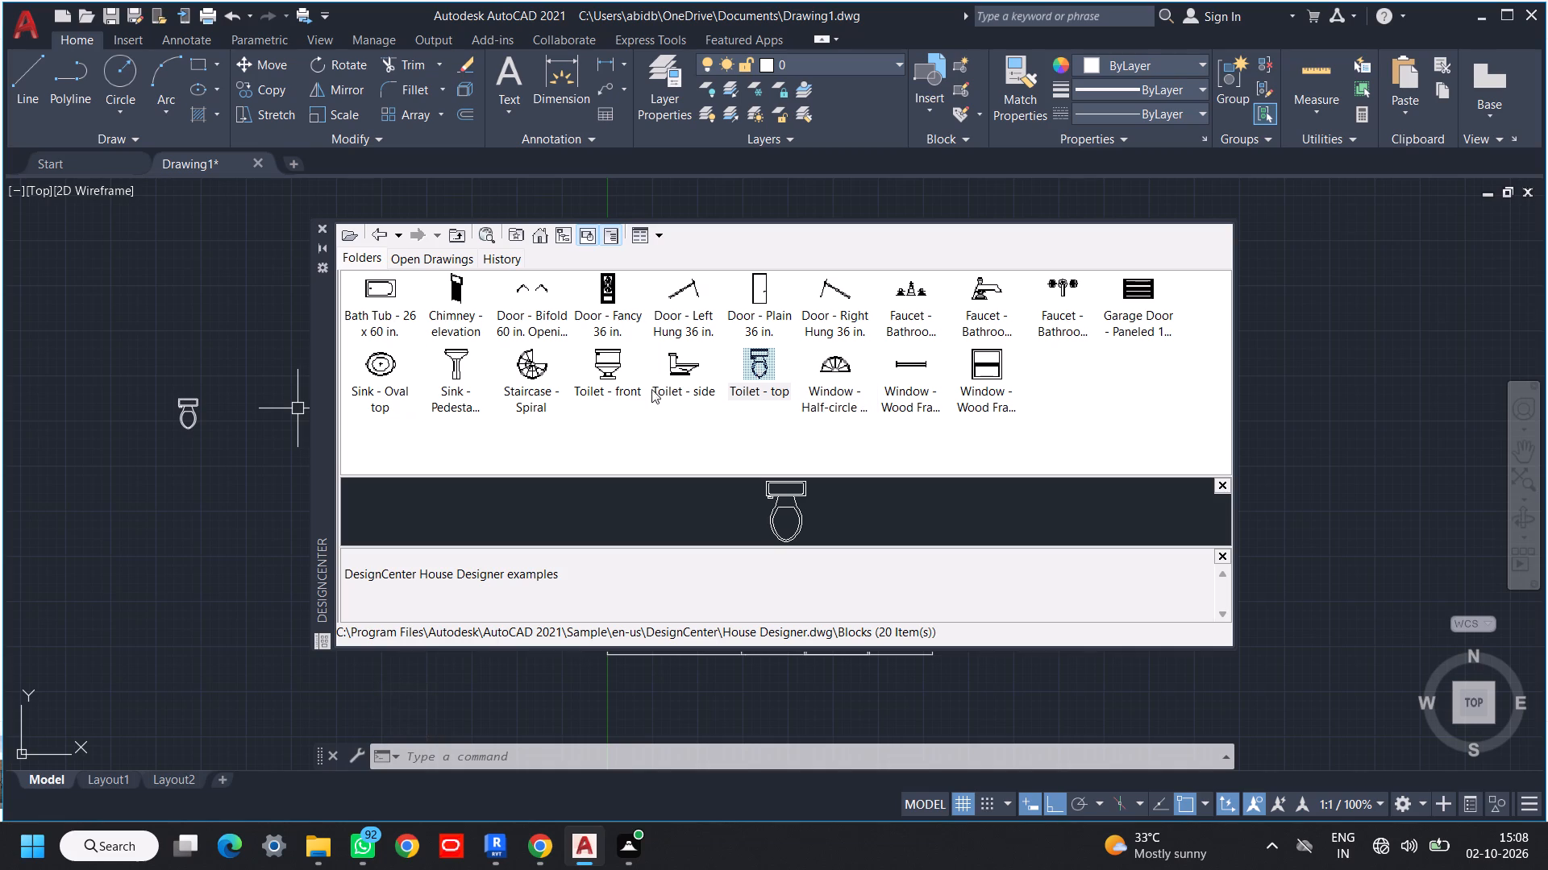
Browse DesignCenter to the blocks of Home - Space Planner.dwg.
click(371, 227)
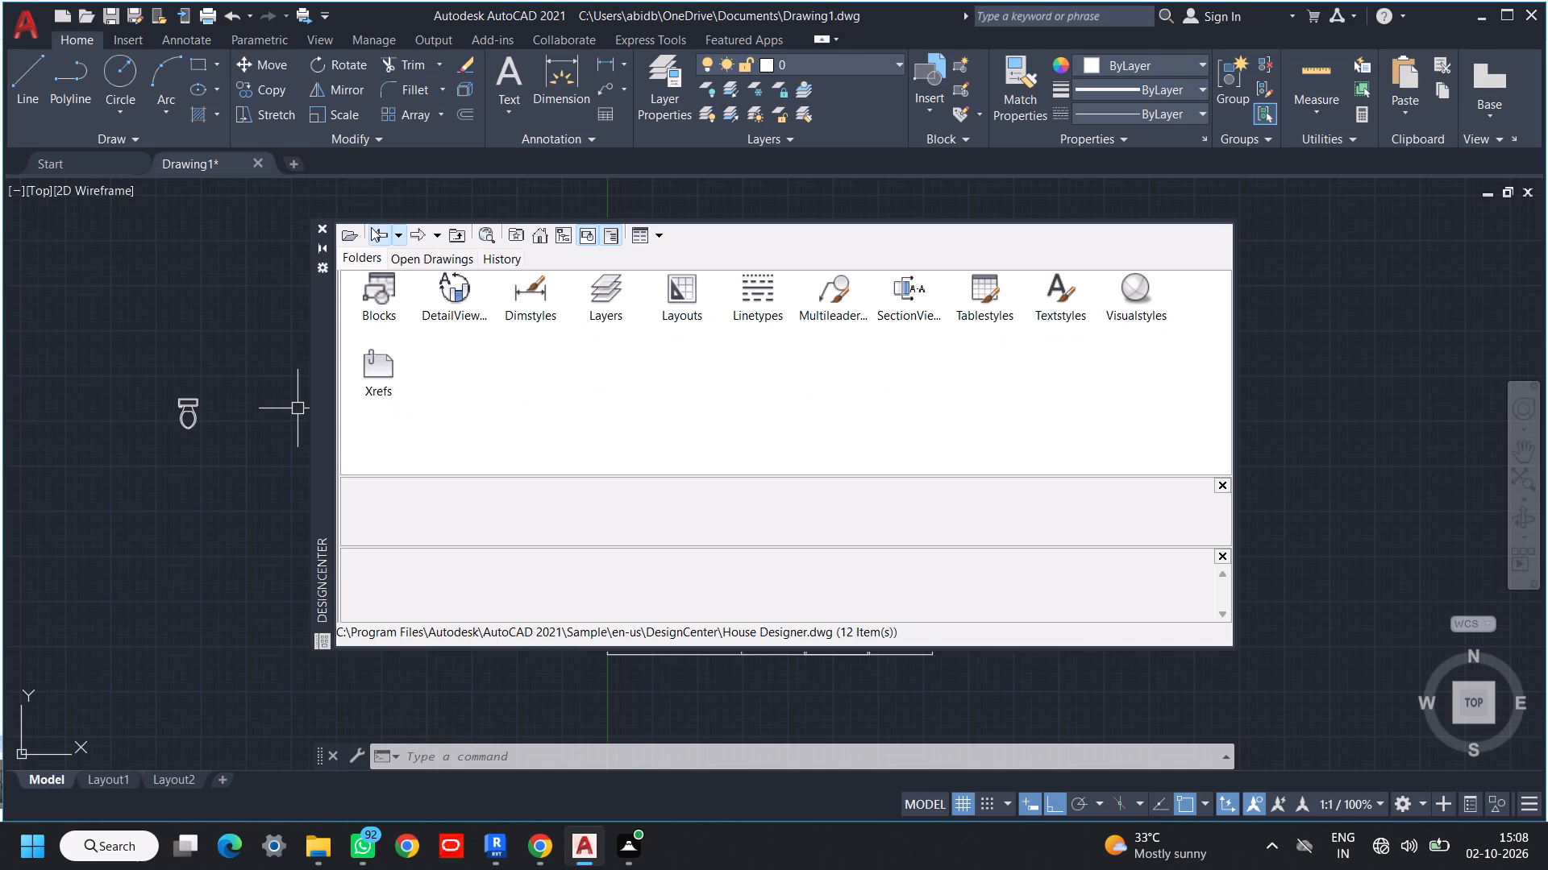
click(386, 234)
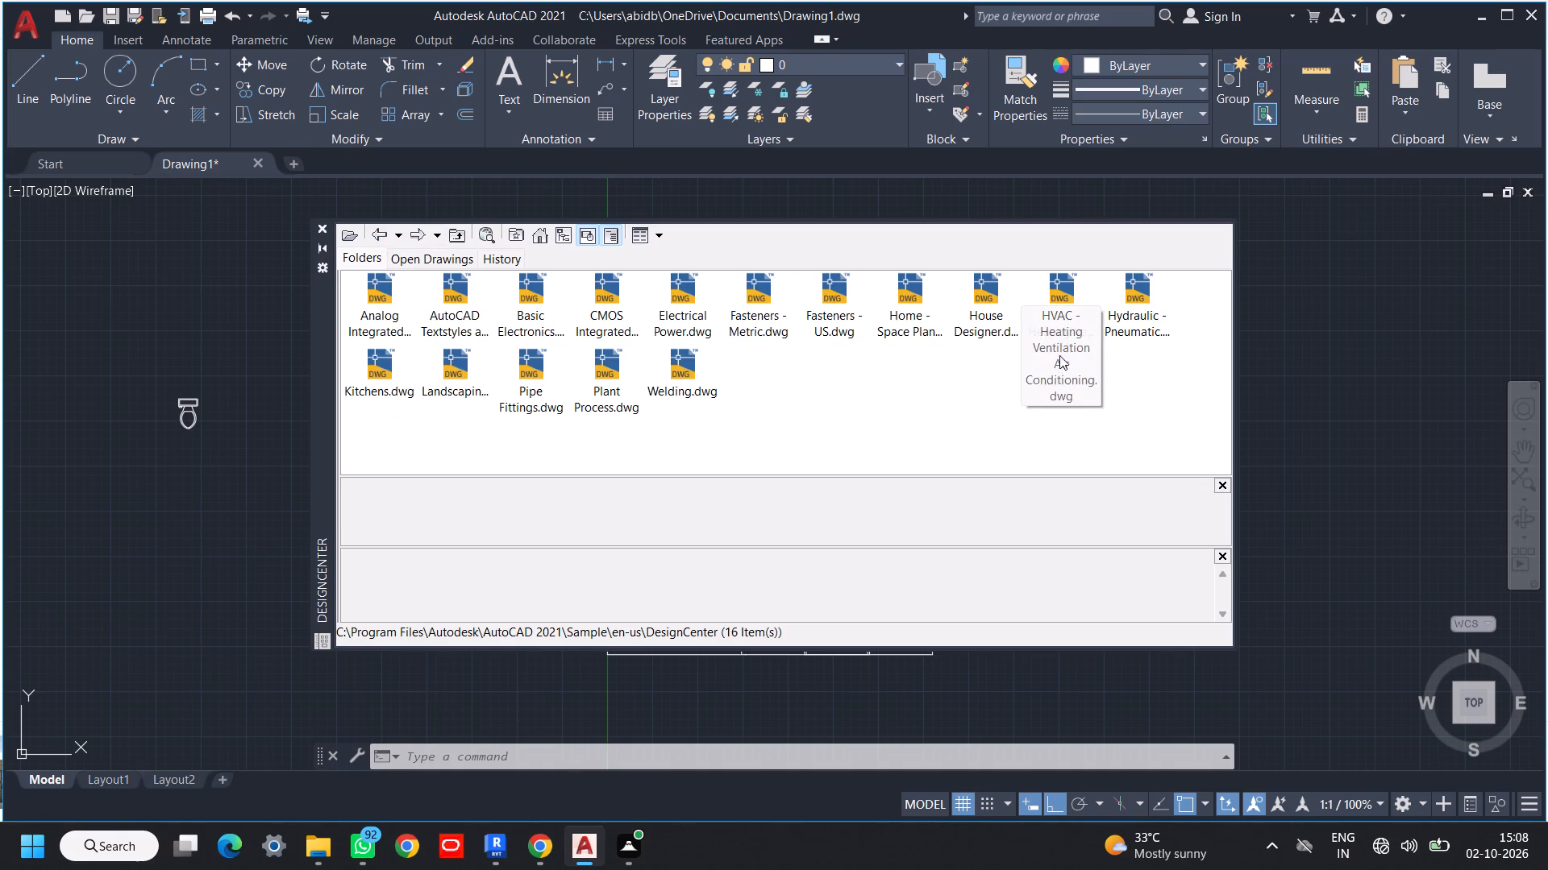
double_click(911, 296)
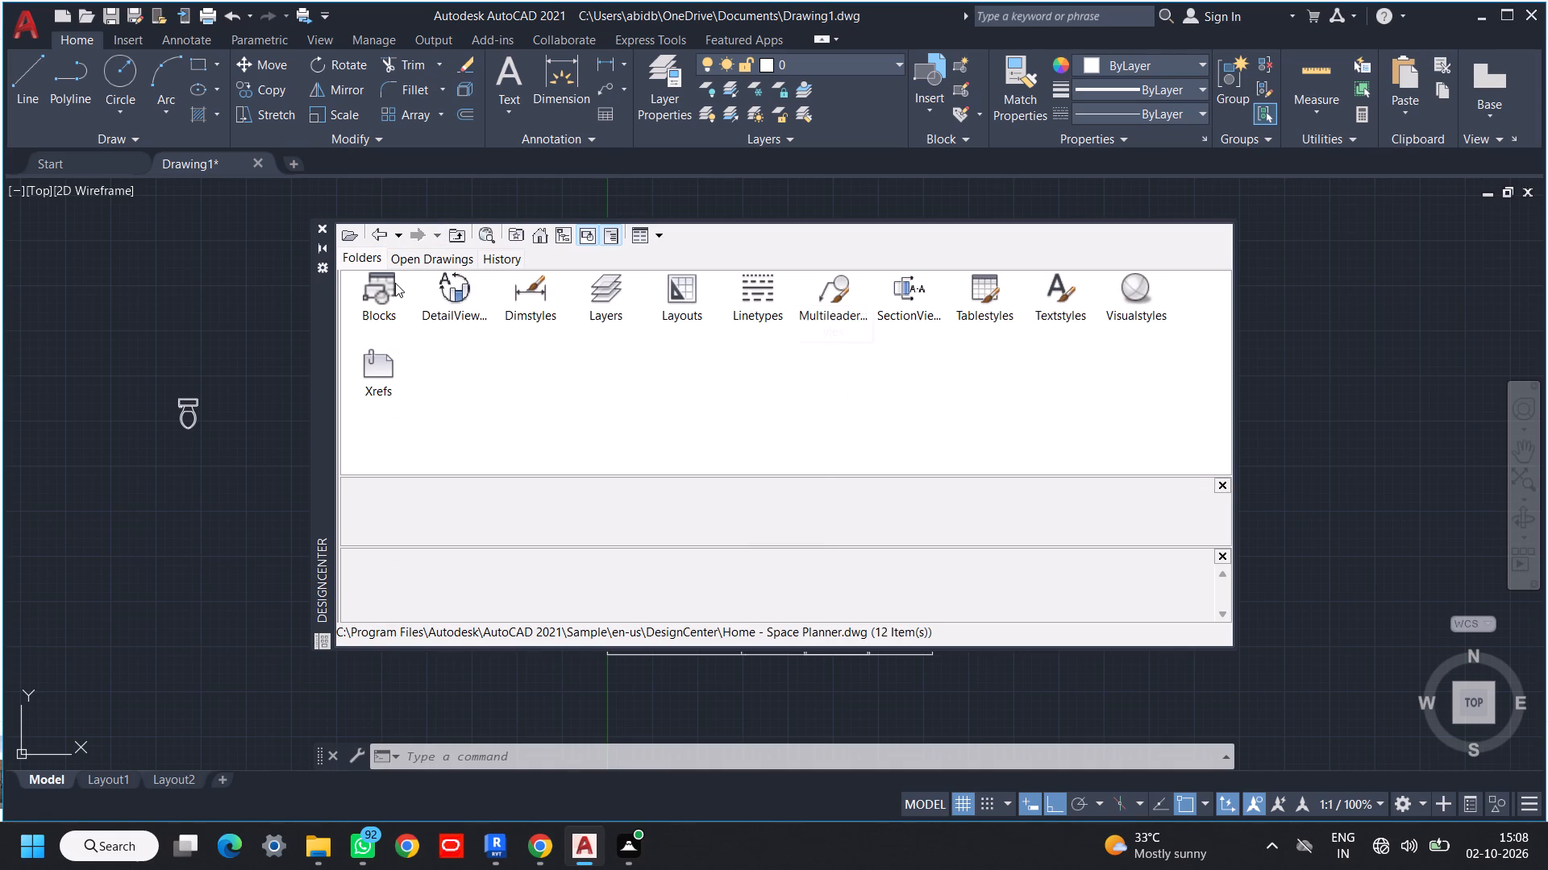
double_click(381, 284)
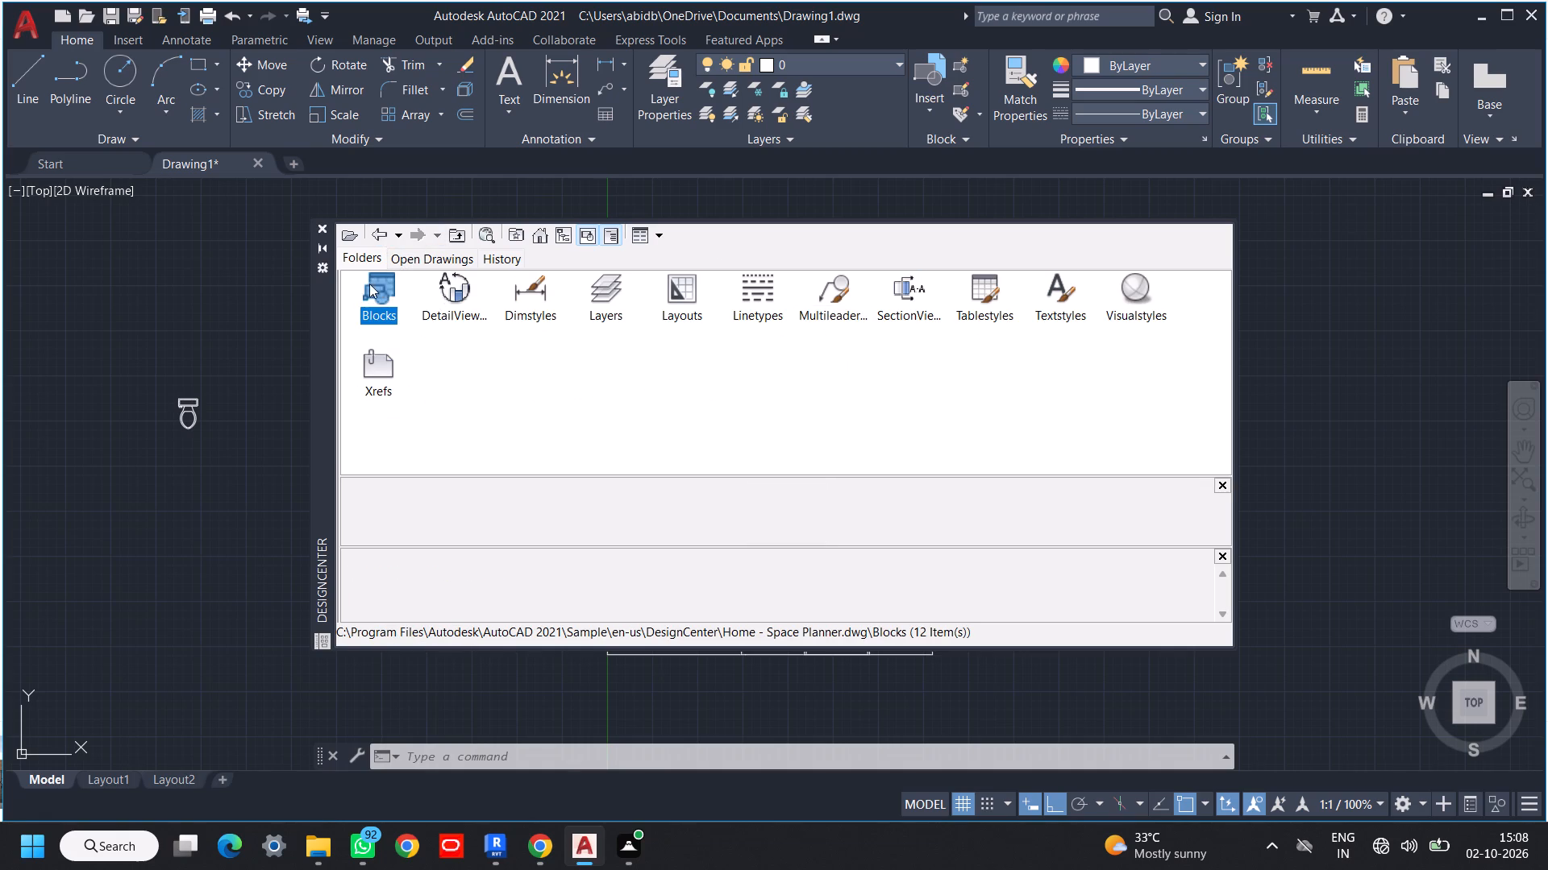
Insert the Bed - Queen, Dining Set - 36 x 72 in., Plant, both roundback sofa and Entertainment Center blocks beside the floor plan.
drag(374, 284, 177, 296)
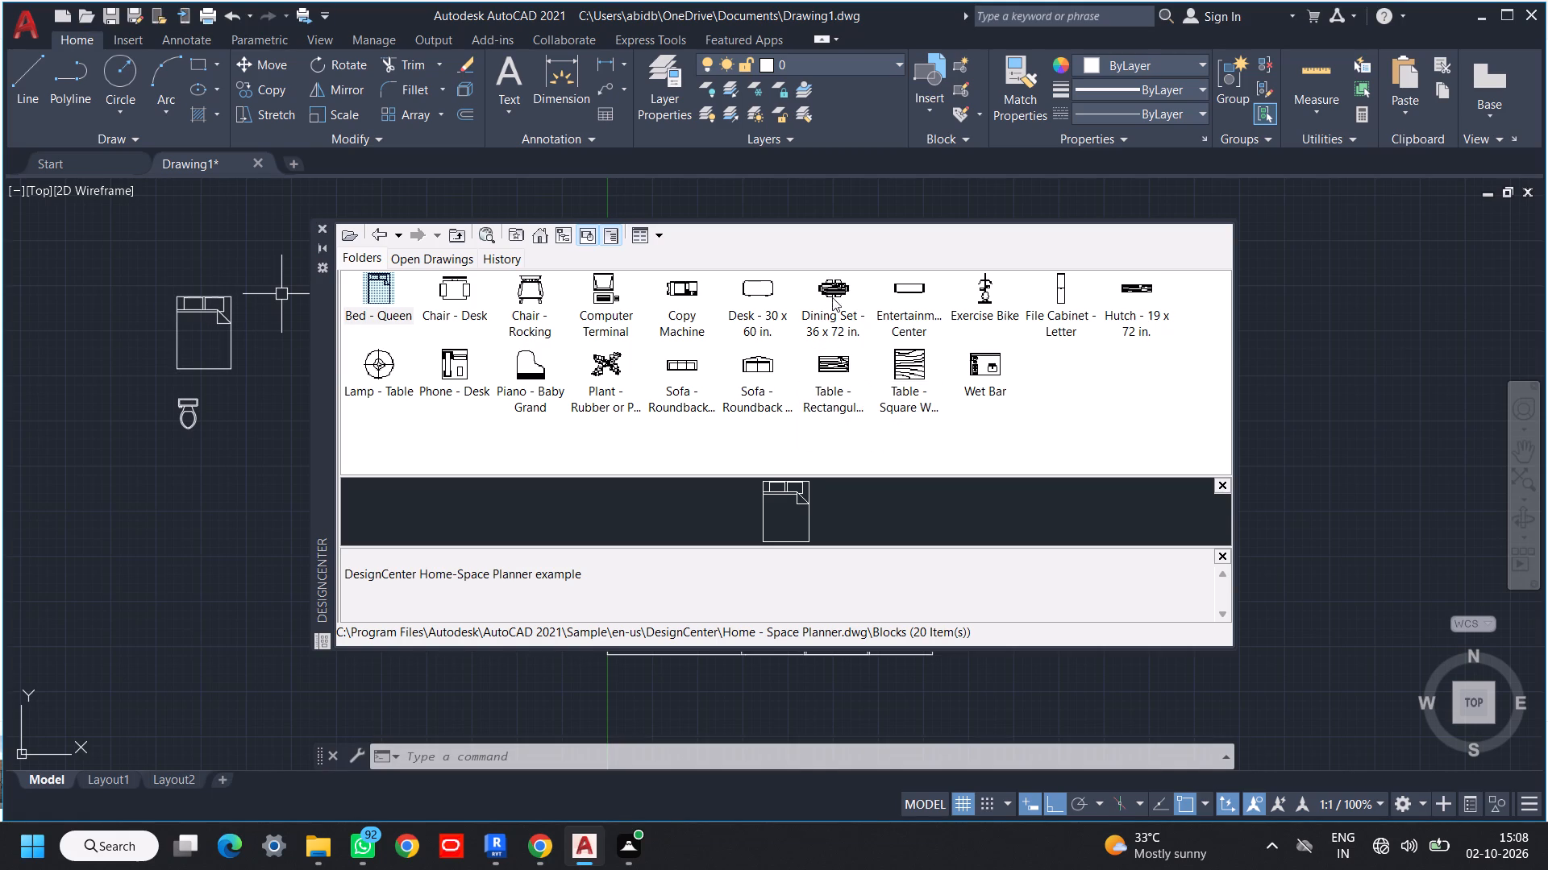
drag(832, 287, 156, 503)
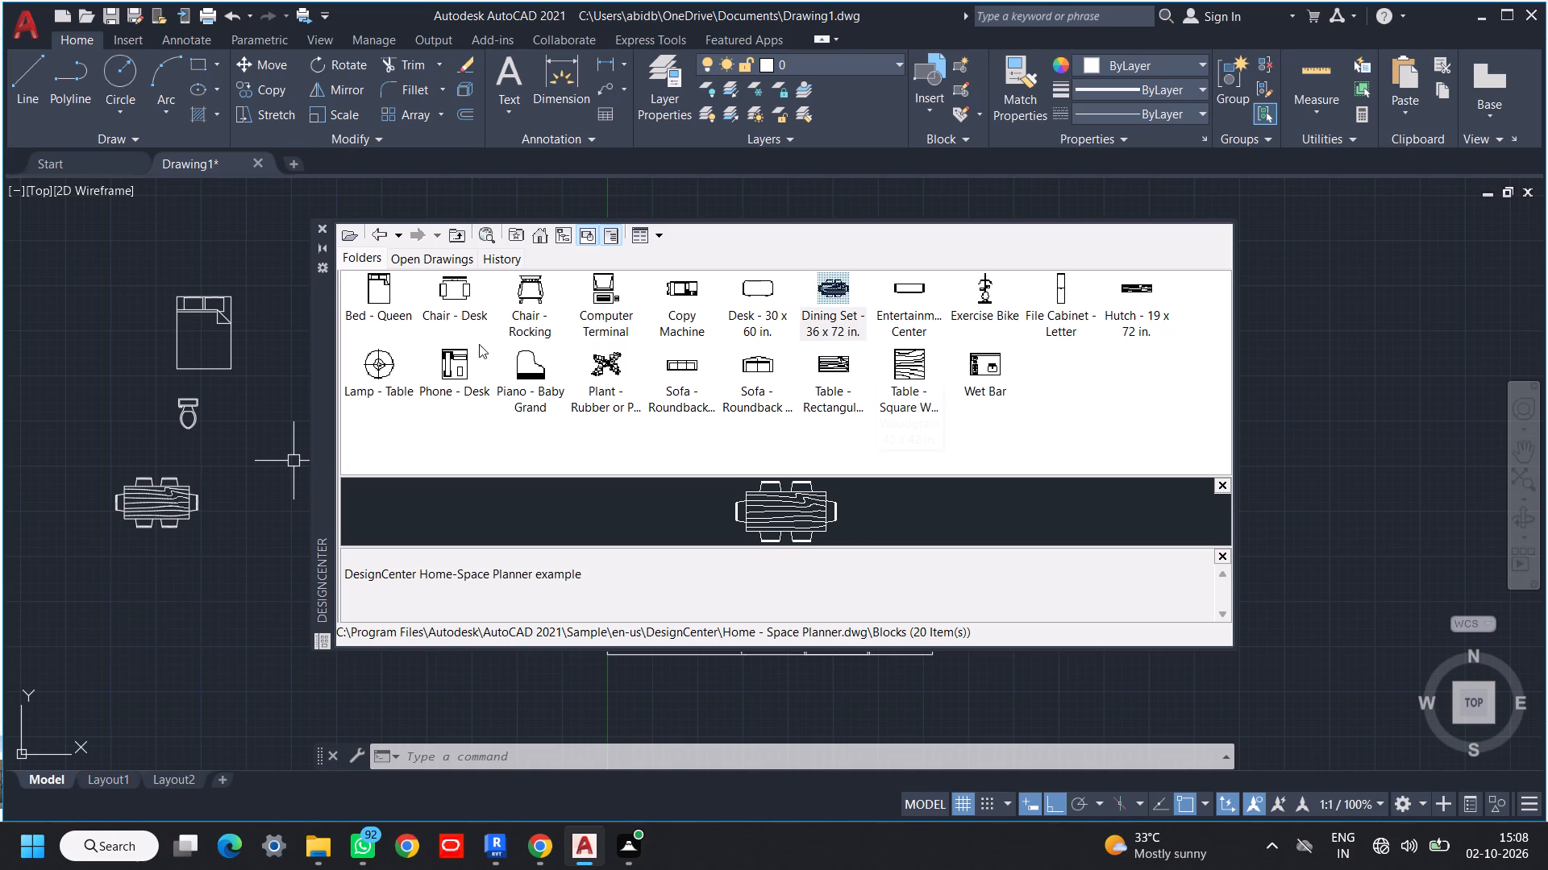
drag(614, 363, 168, 628)
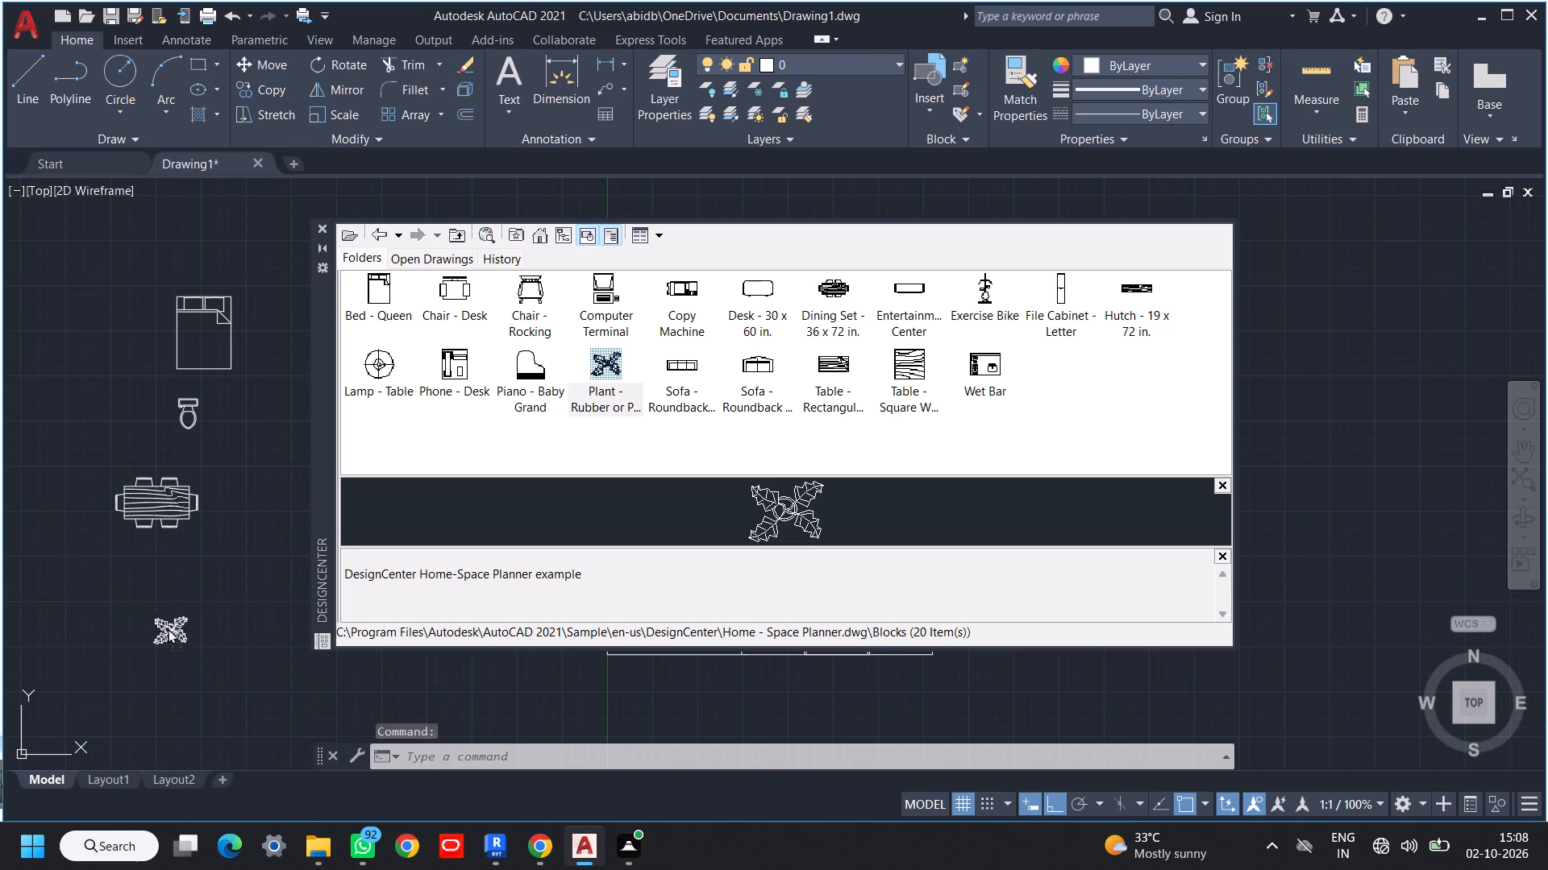
drag(168, 628, 161, 621)
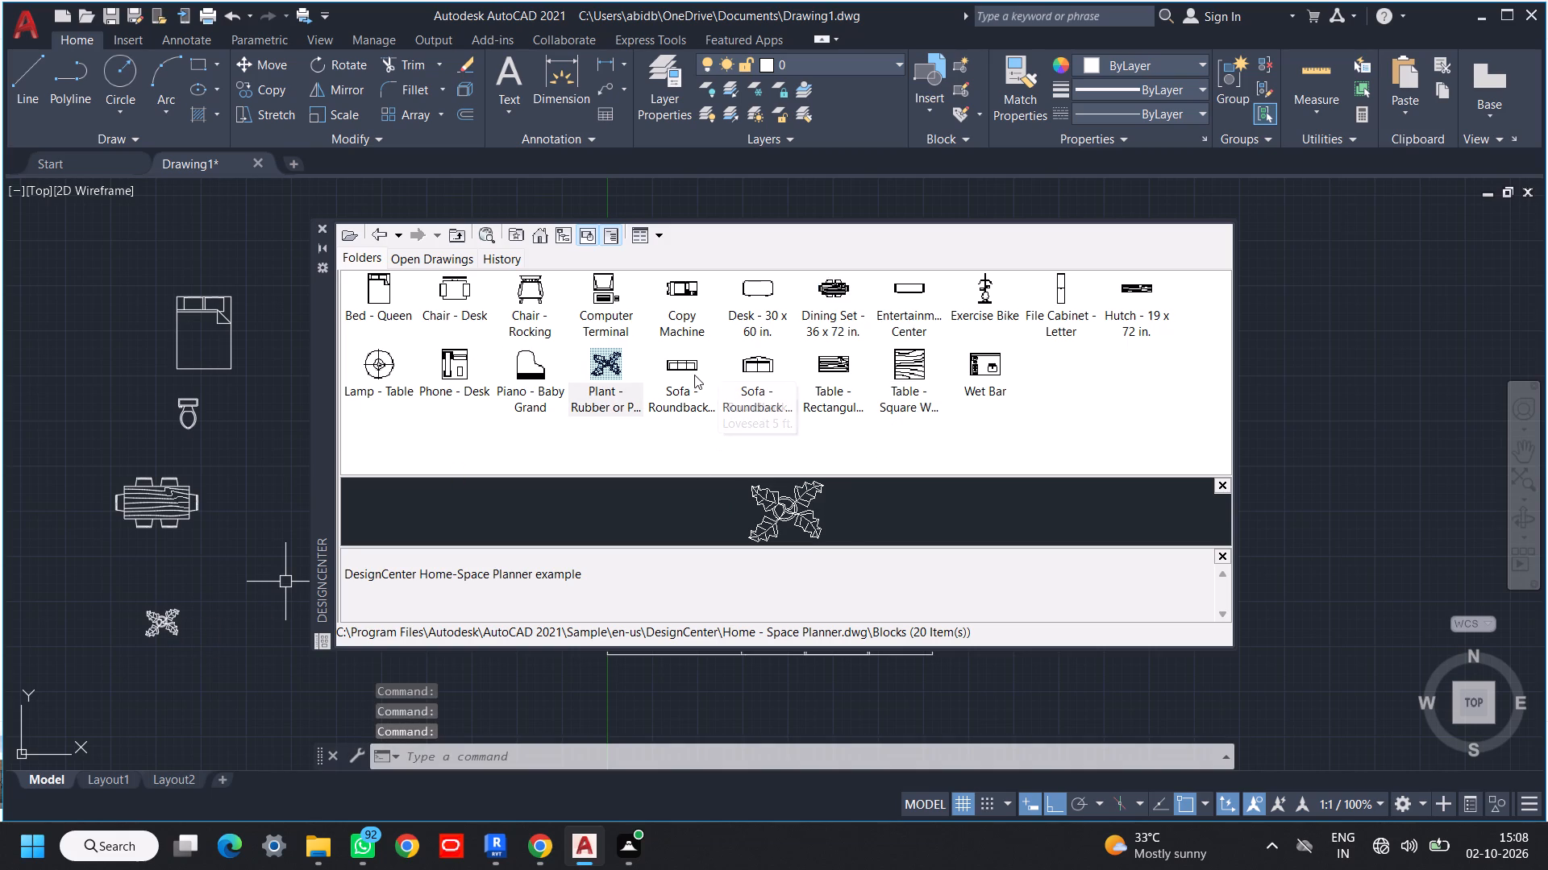
drag(692, 365, 112, 363)
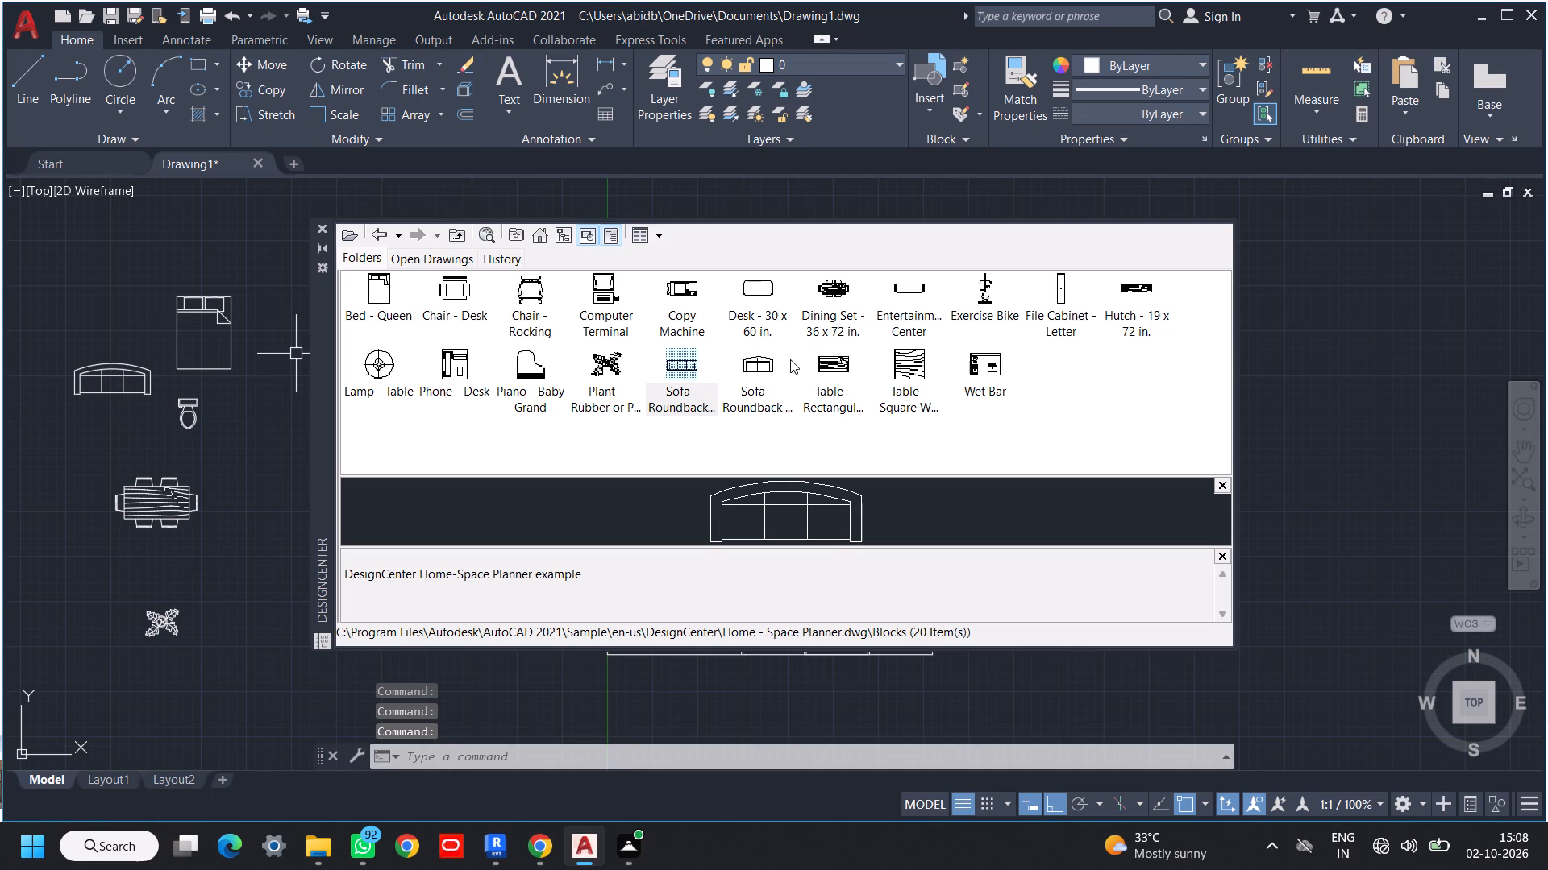
drag(764, 371, 256, 460)
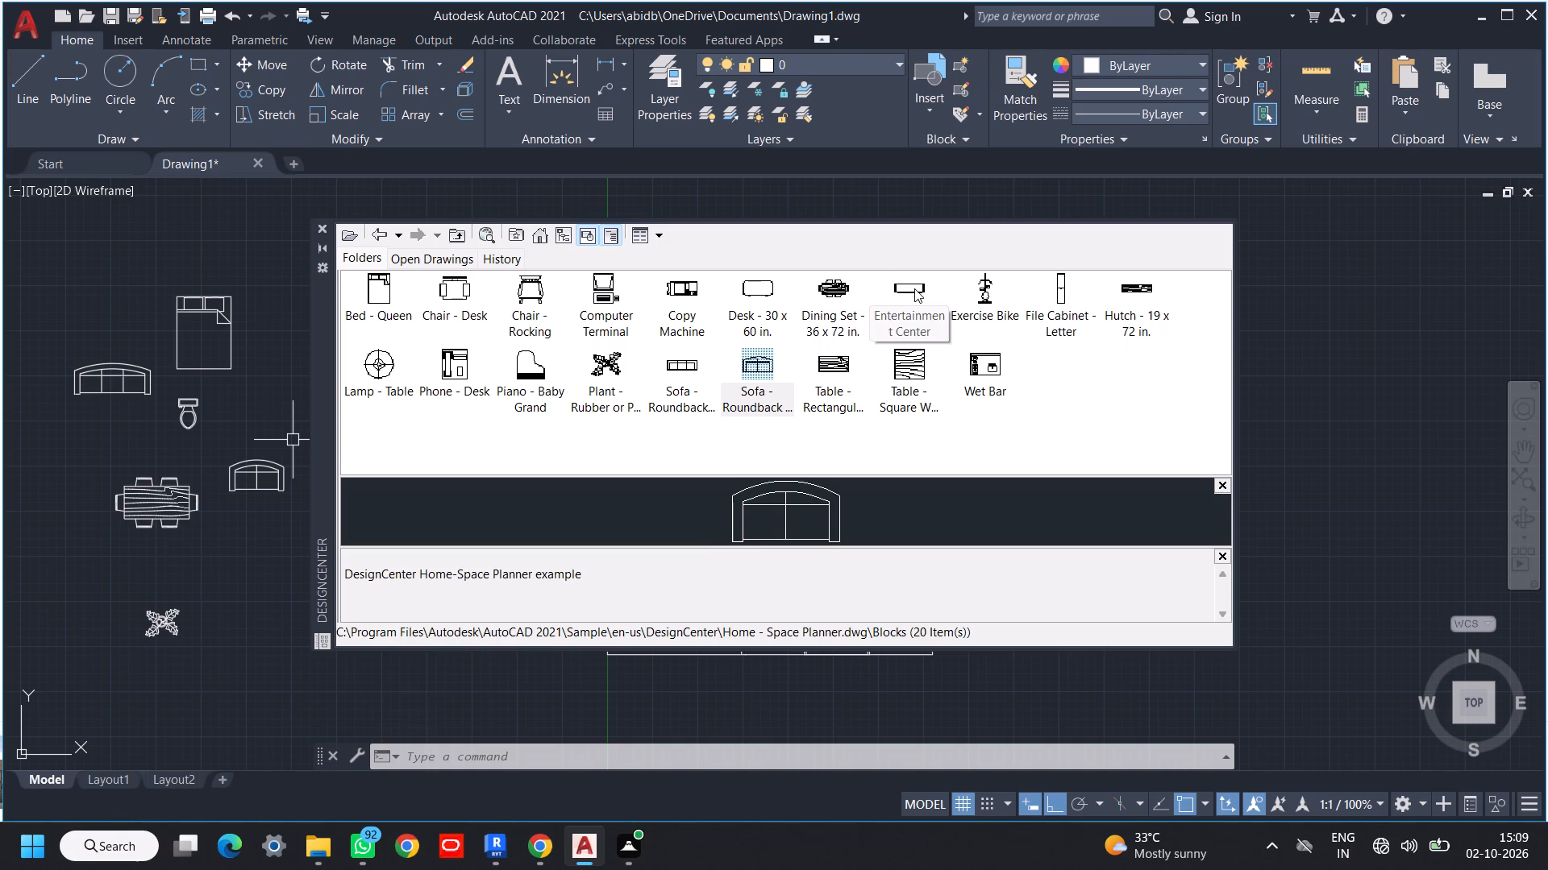
drag(914, 288, 137, 247)
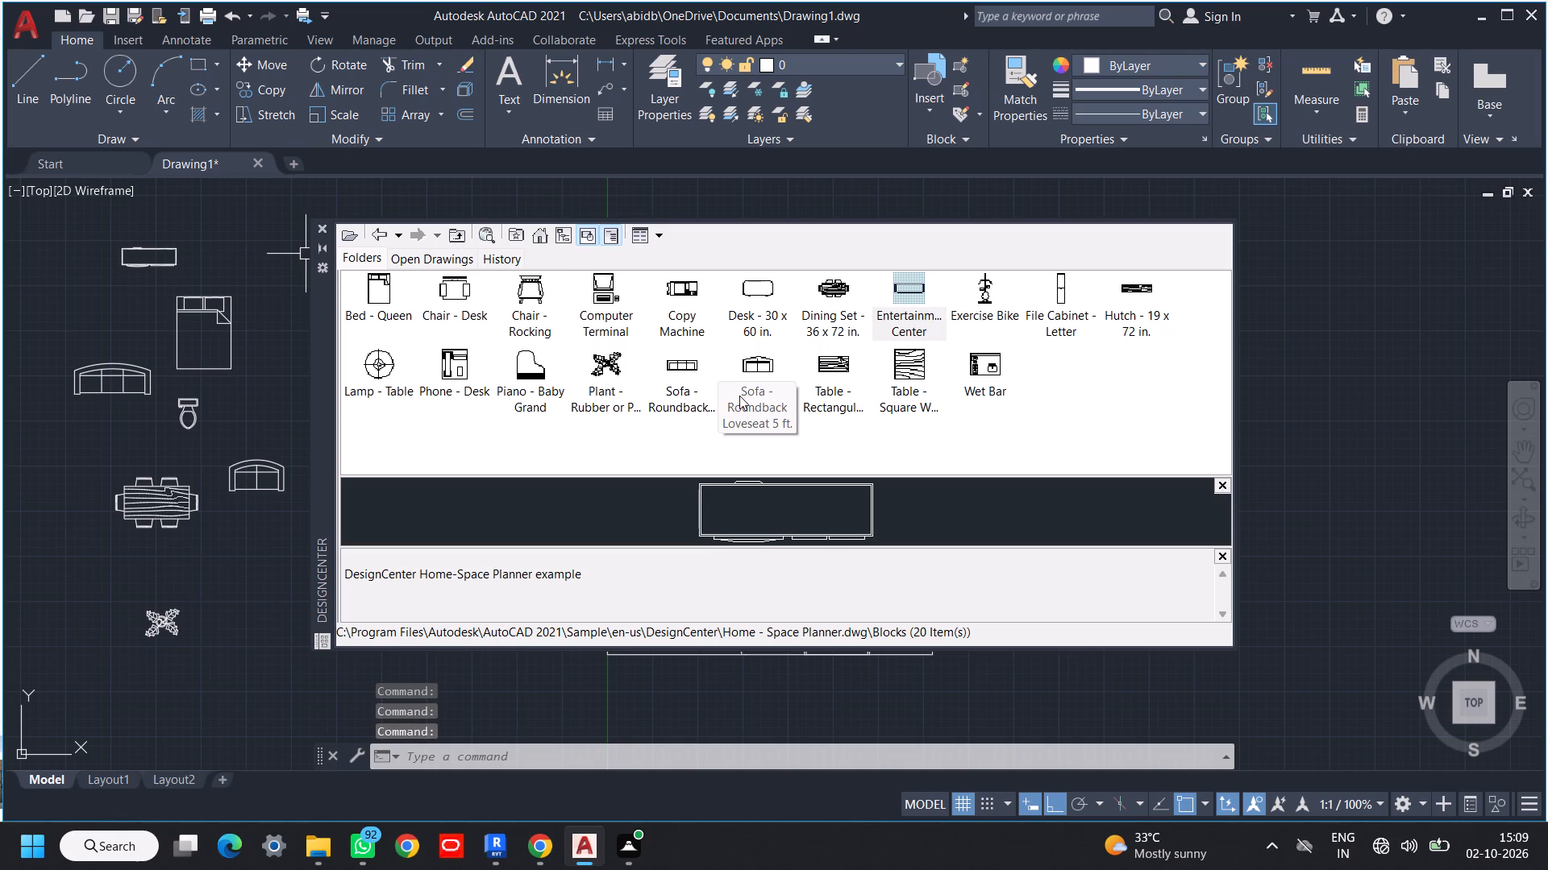
scroll(739, 396, up, 1)
scroll(565, 391, down, 1)
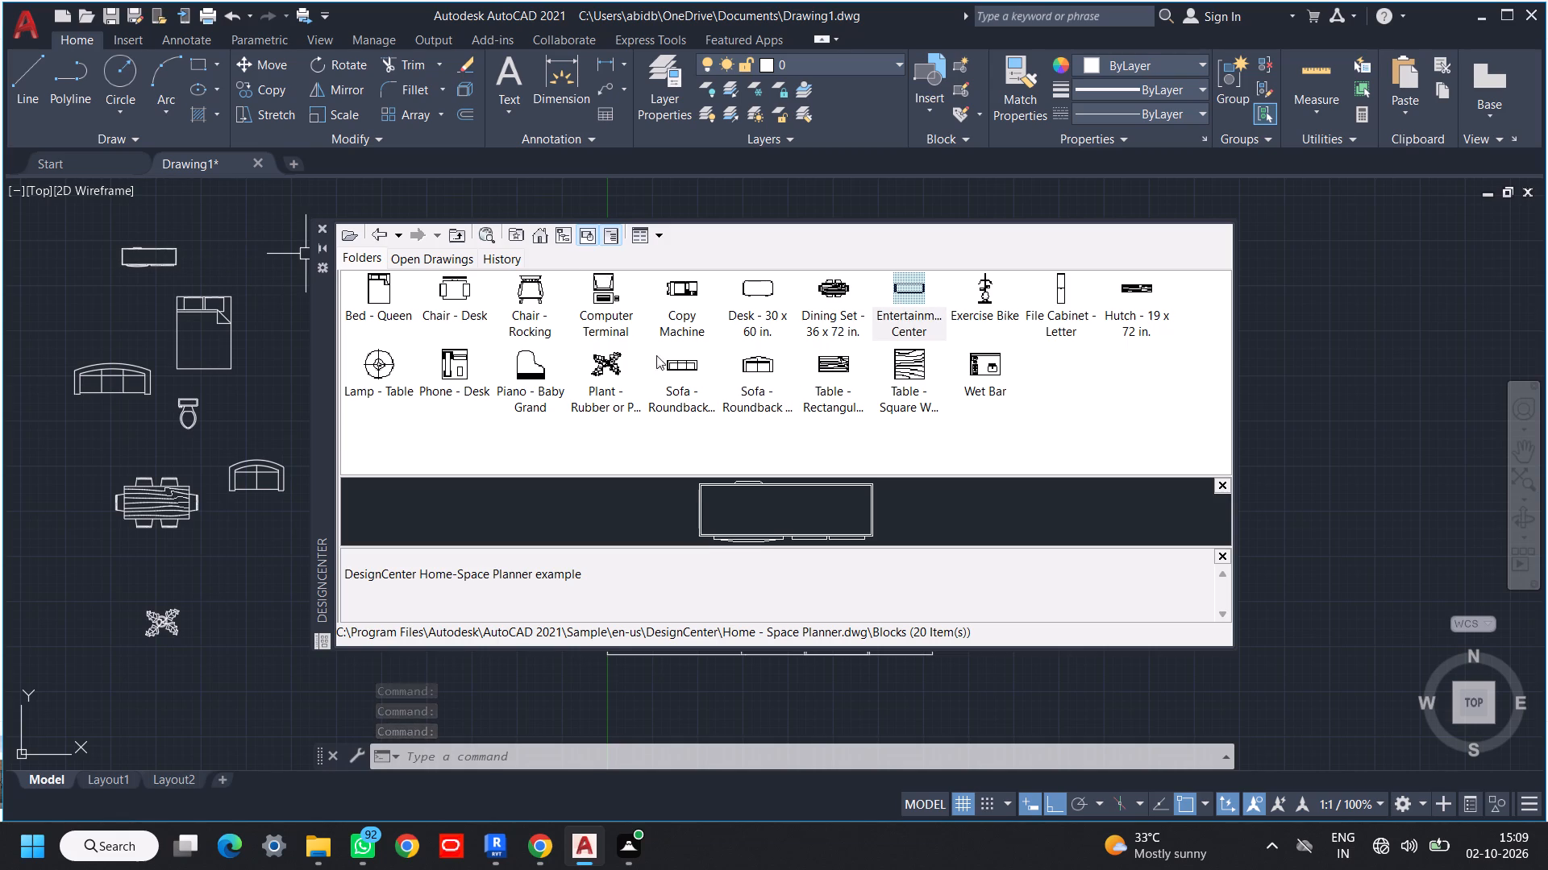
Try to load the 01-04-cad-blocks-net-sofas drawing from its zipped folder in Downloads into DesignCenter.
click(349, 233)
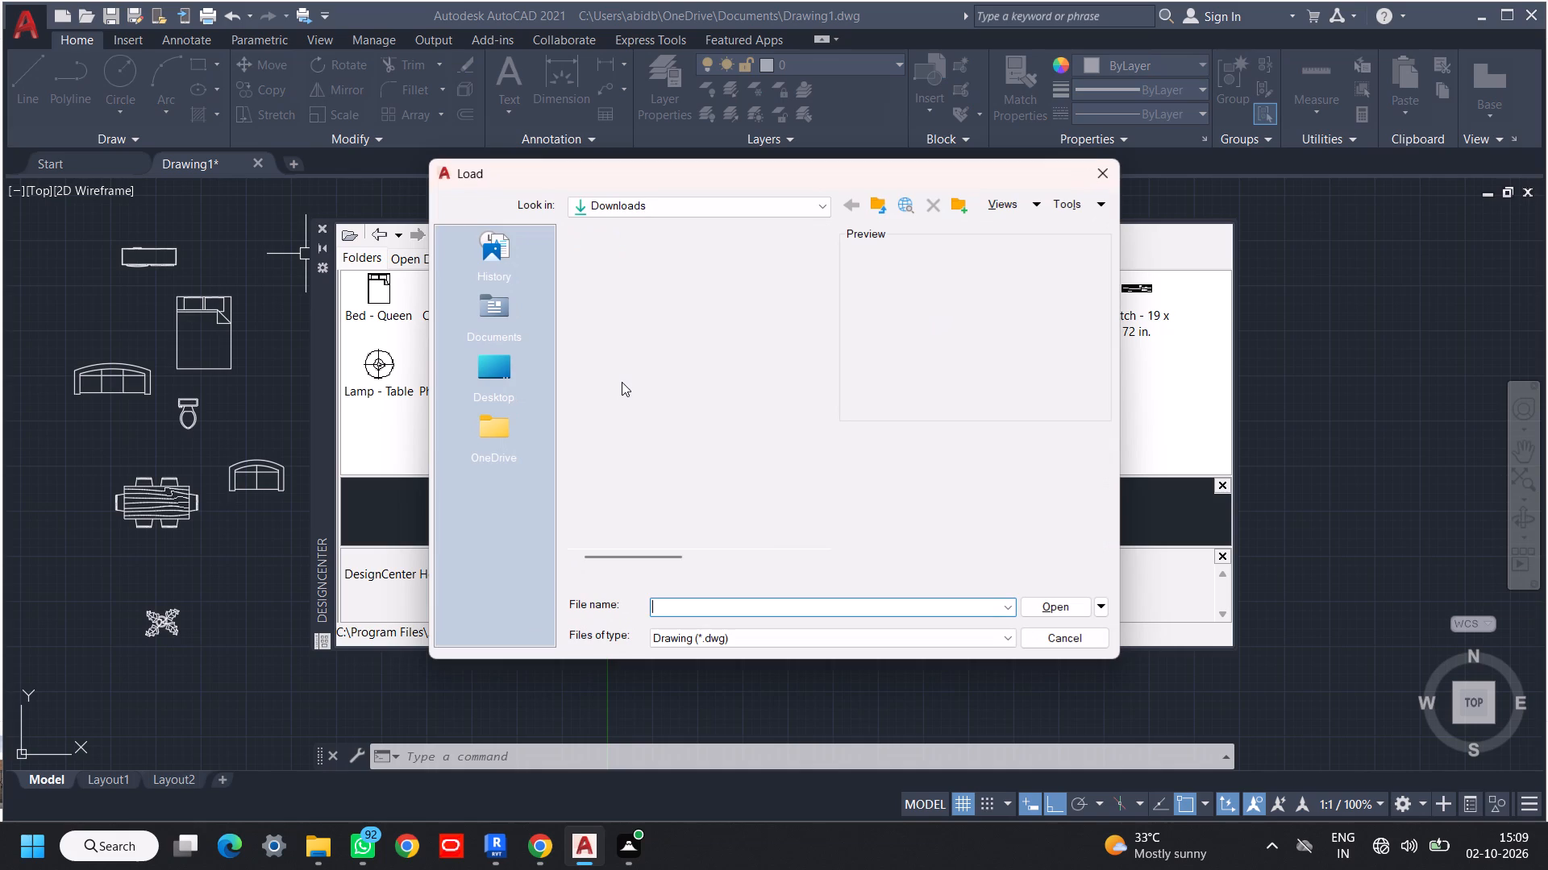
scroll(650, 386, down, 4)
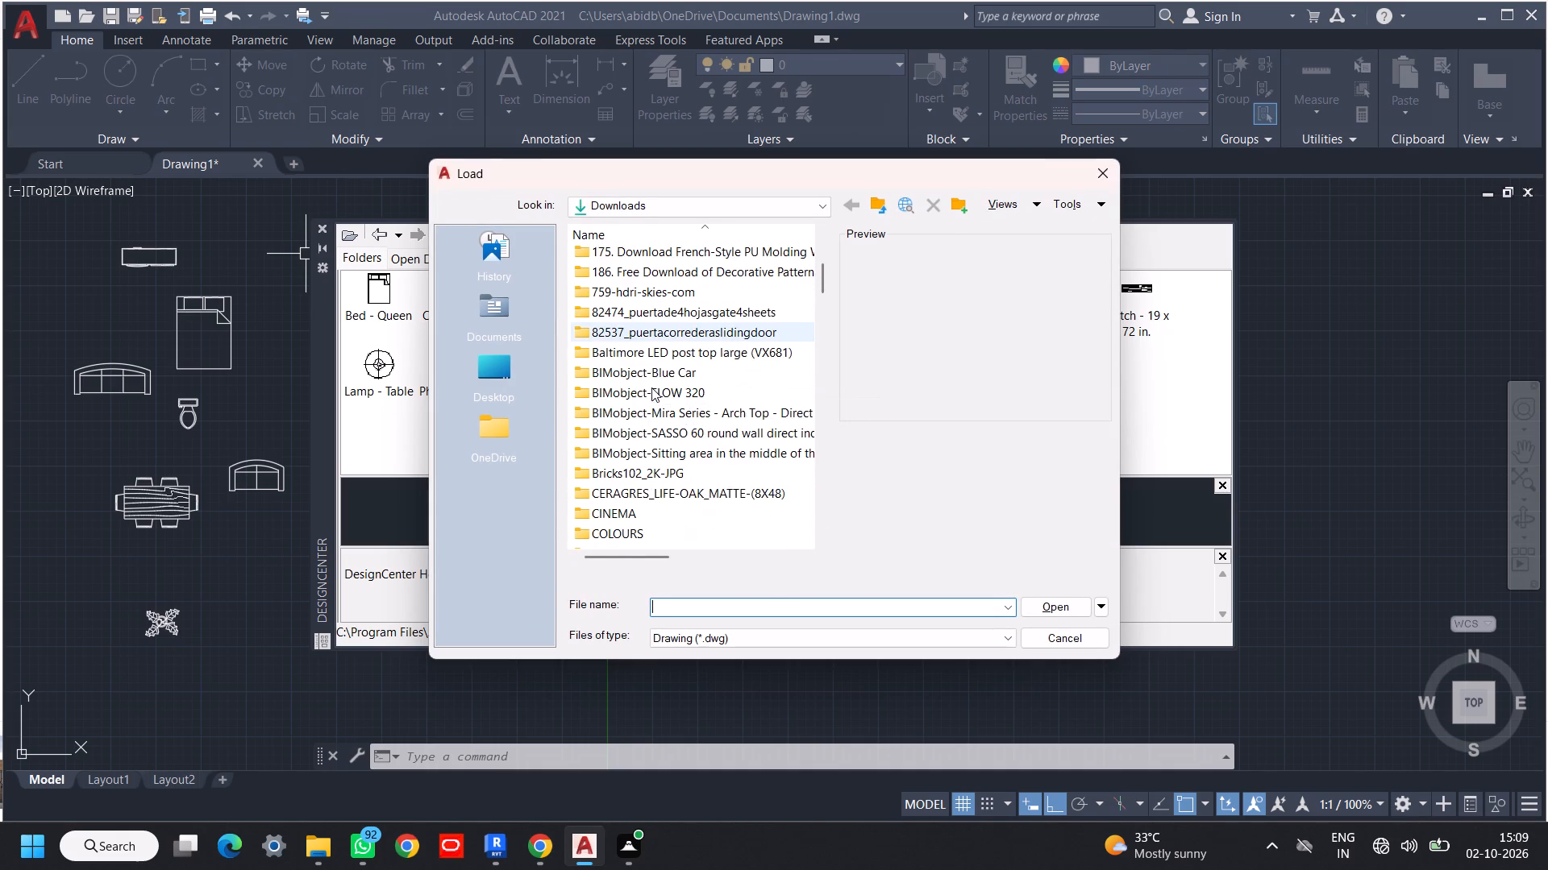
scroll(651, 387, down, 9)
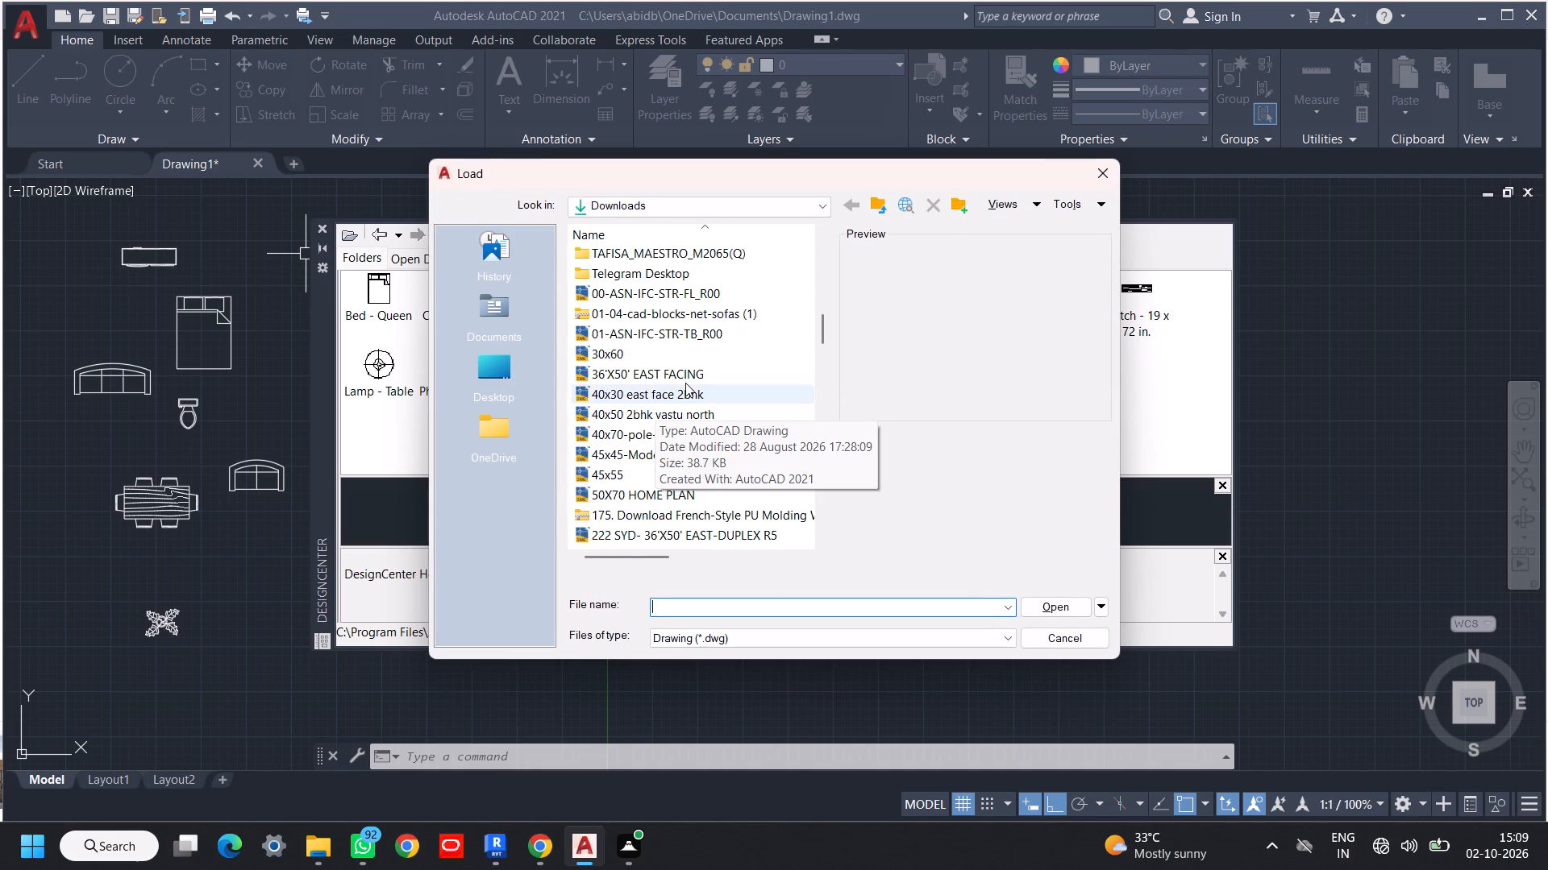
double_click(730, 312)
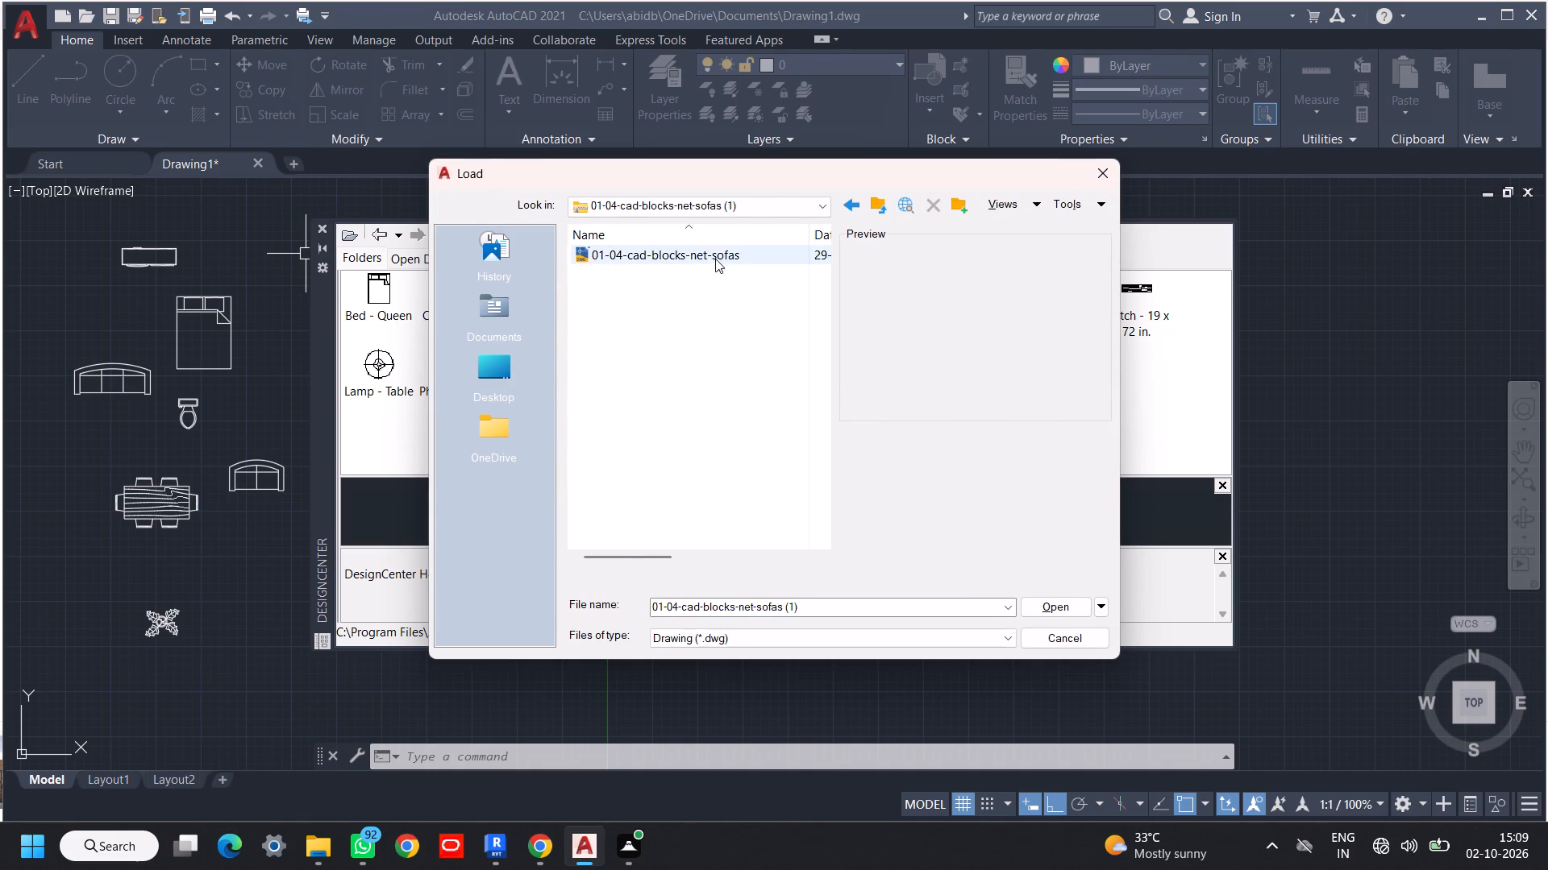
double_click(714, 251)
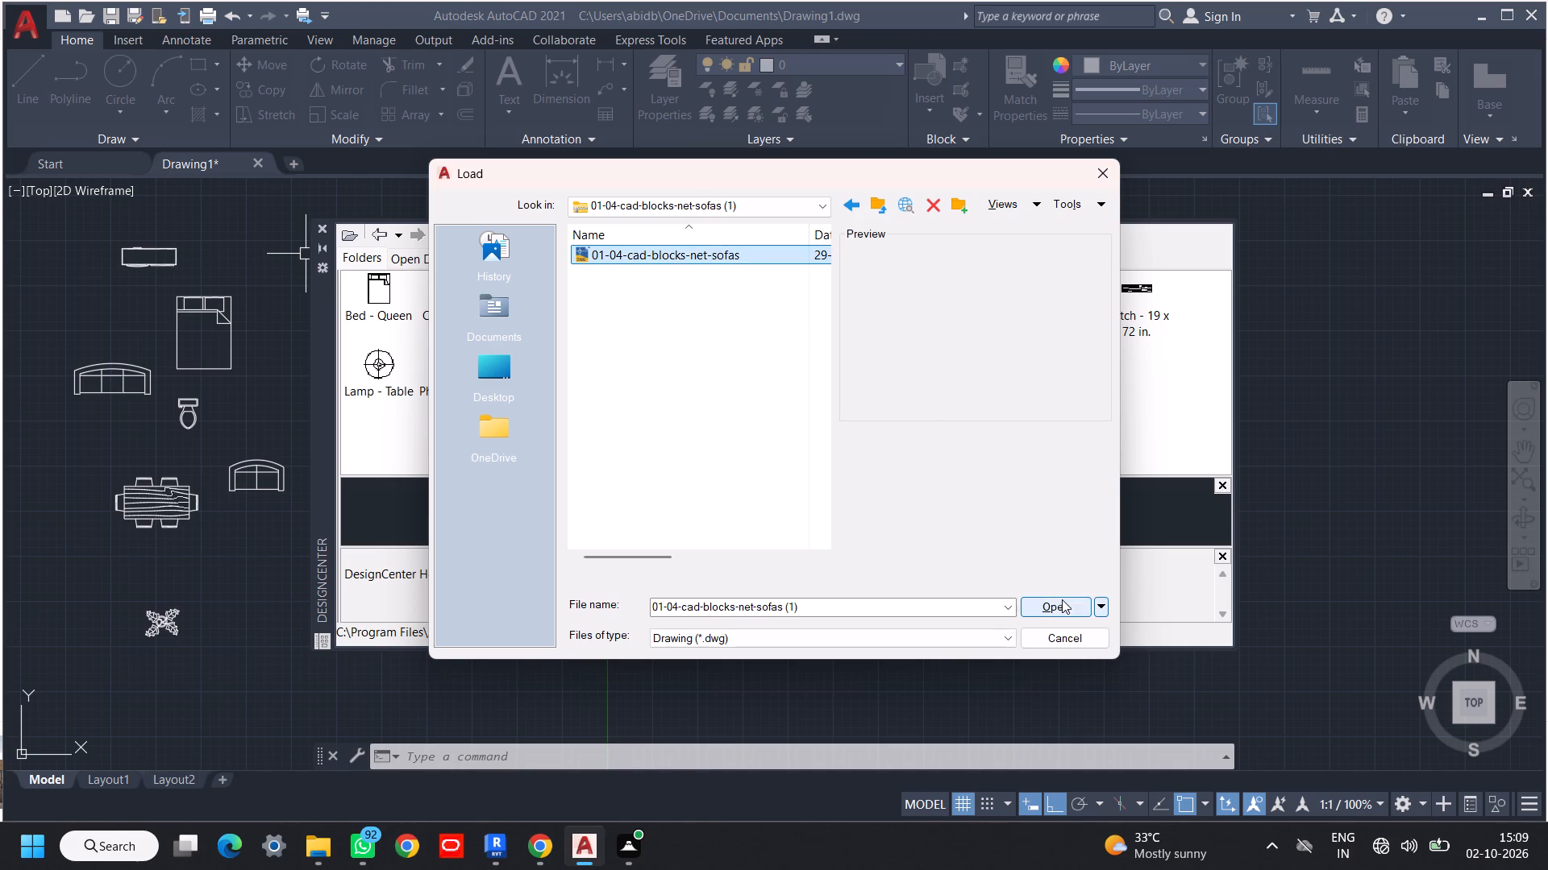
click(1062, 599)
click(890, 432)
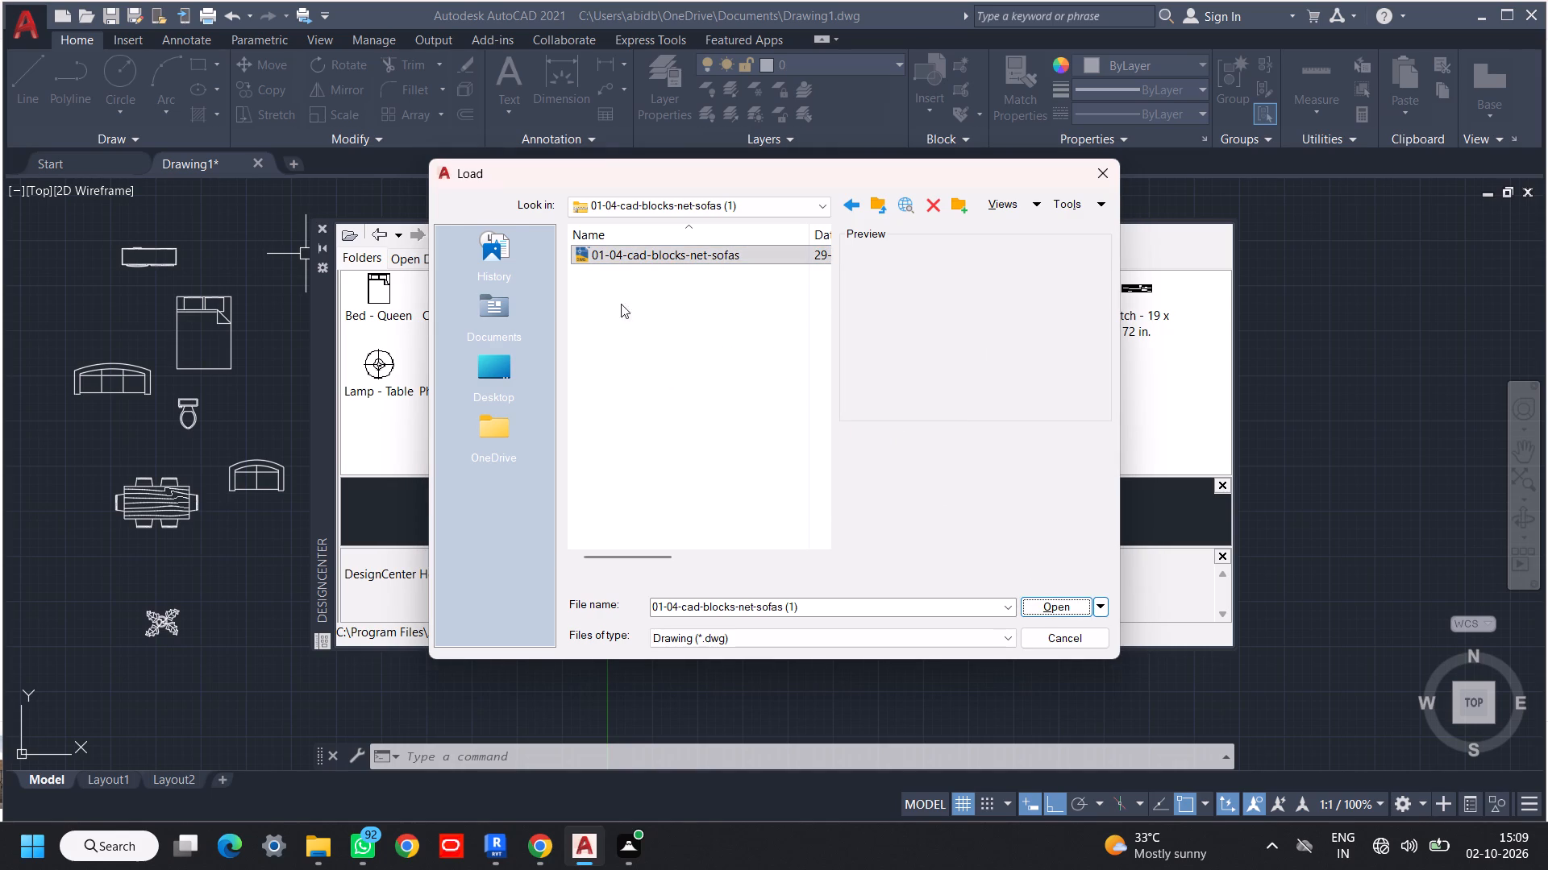
Look through the Downloads folder for another drawing to load, and leave the file selection without loading one.
click(881, 205)
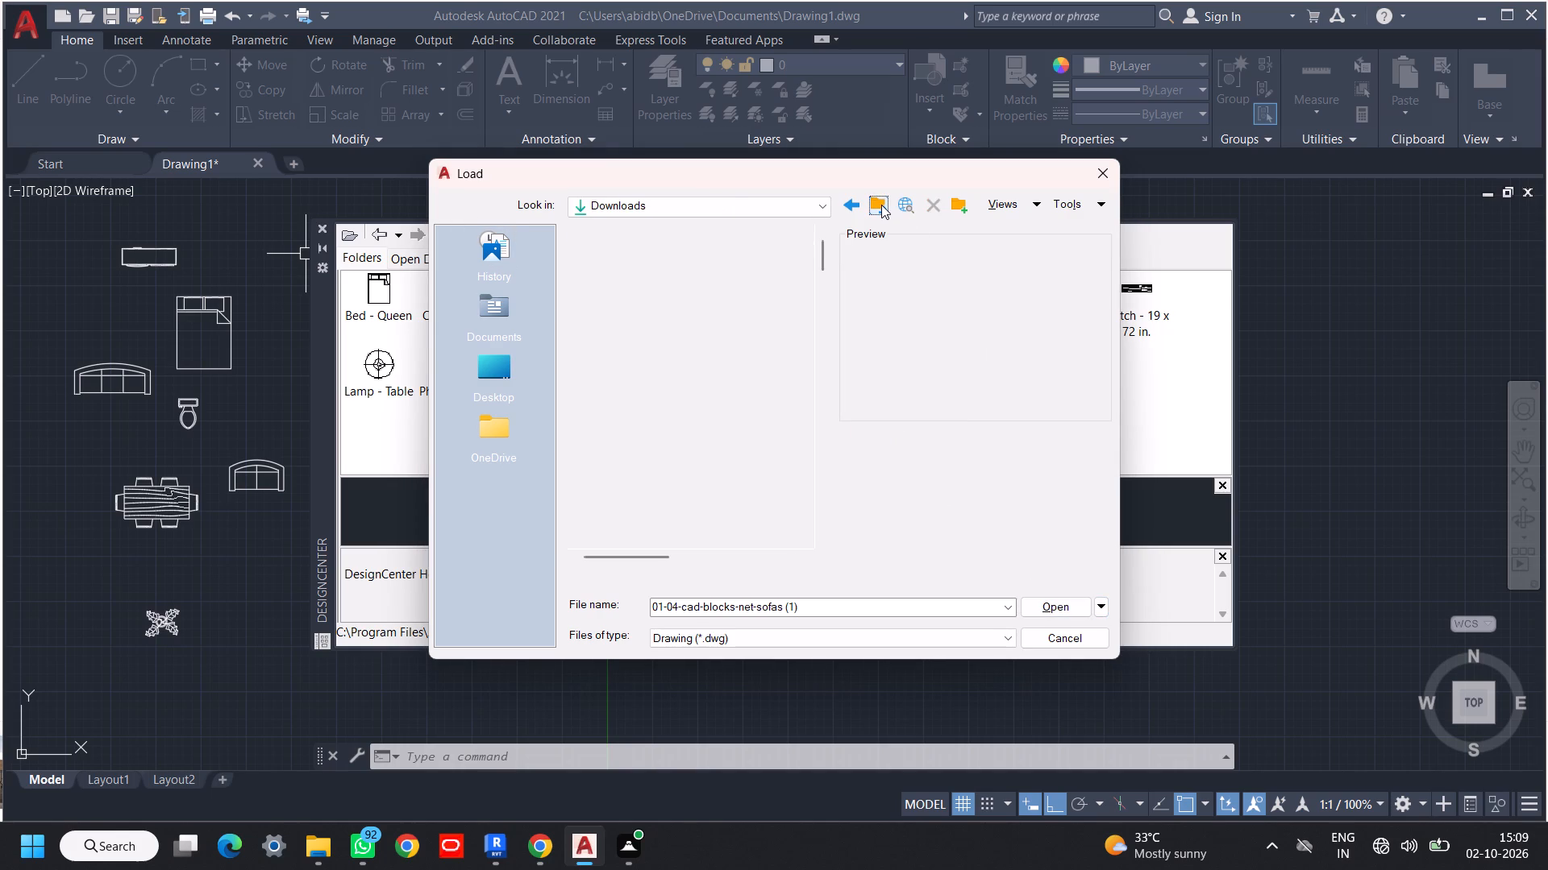
scroll(678, 385, down, 13)
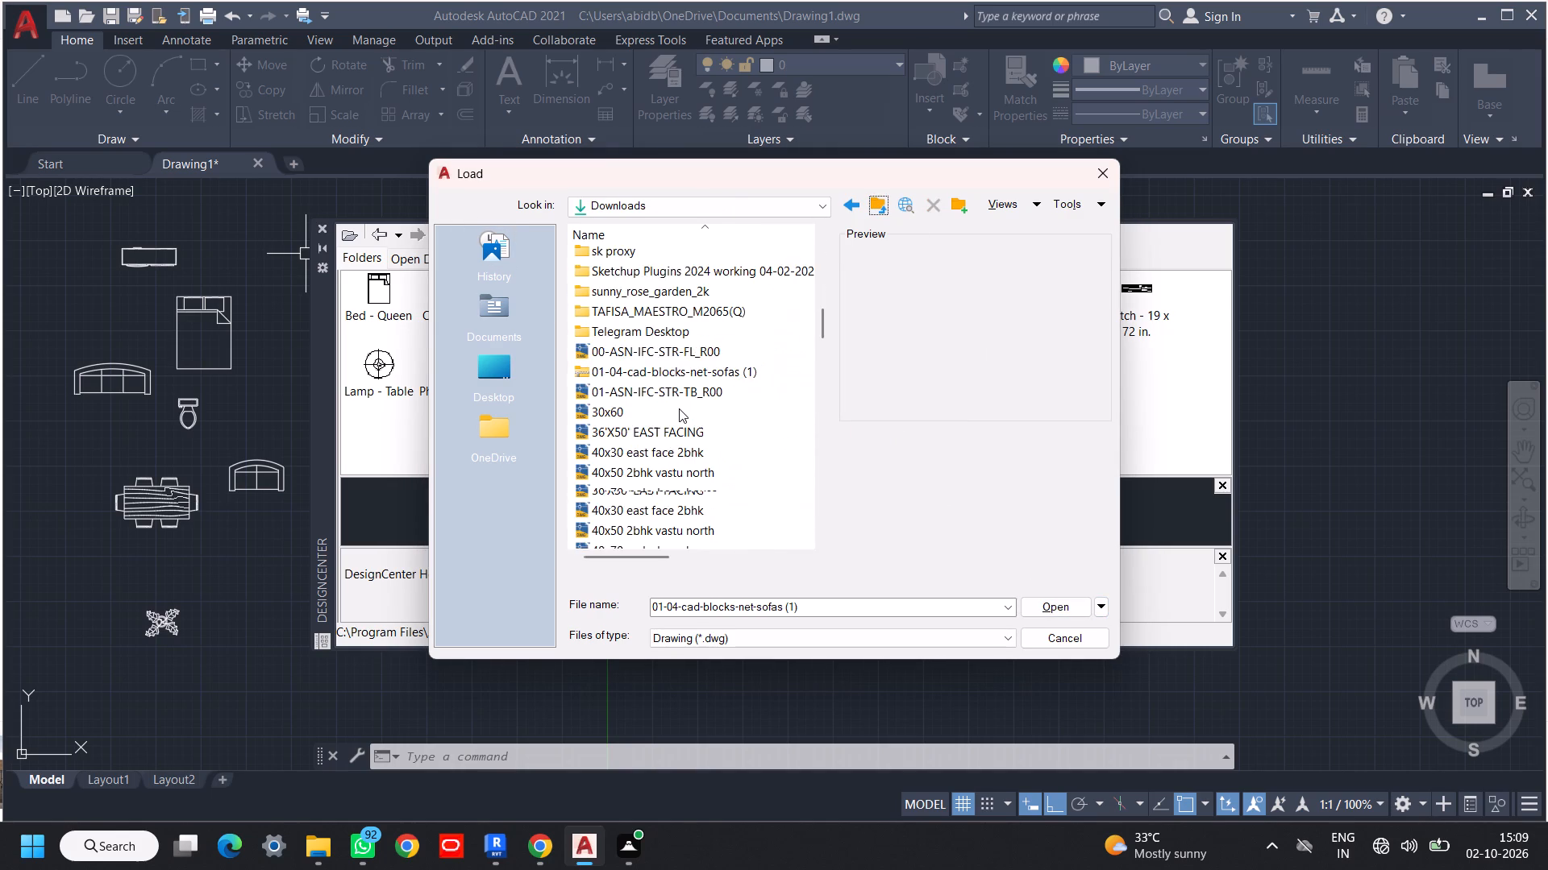
scroll(685, 412, down, 1)
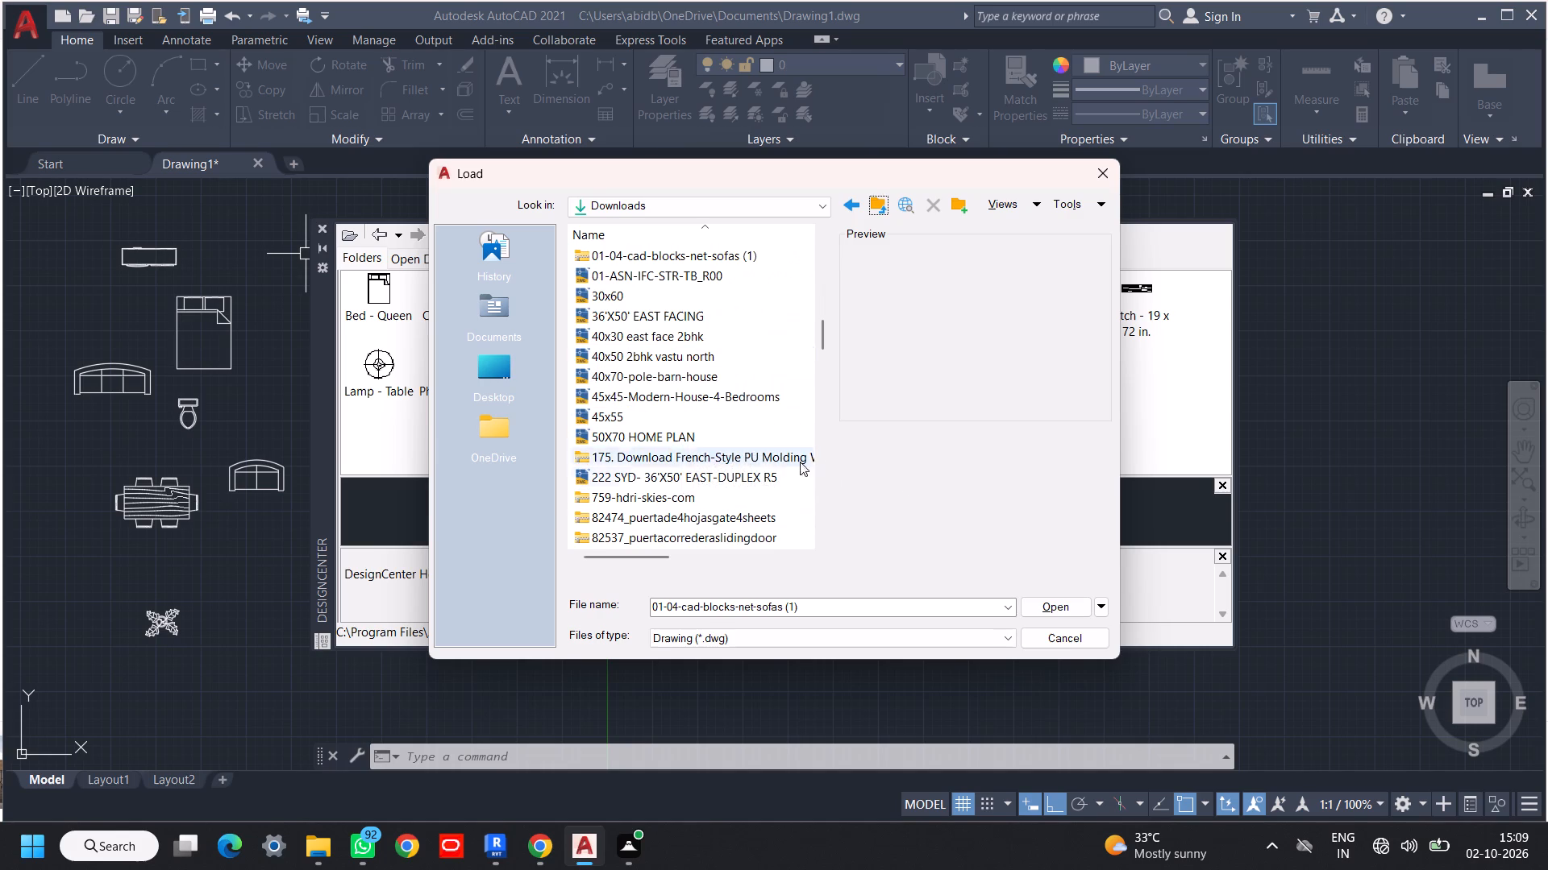
scroll(758, 505, down, 2)
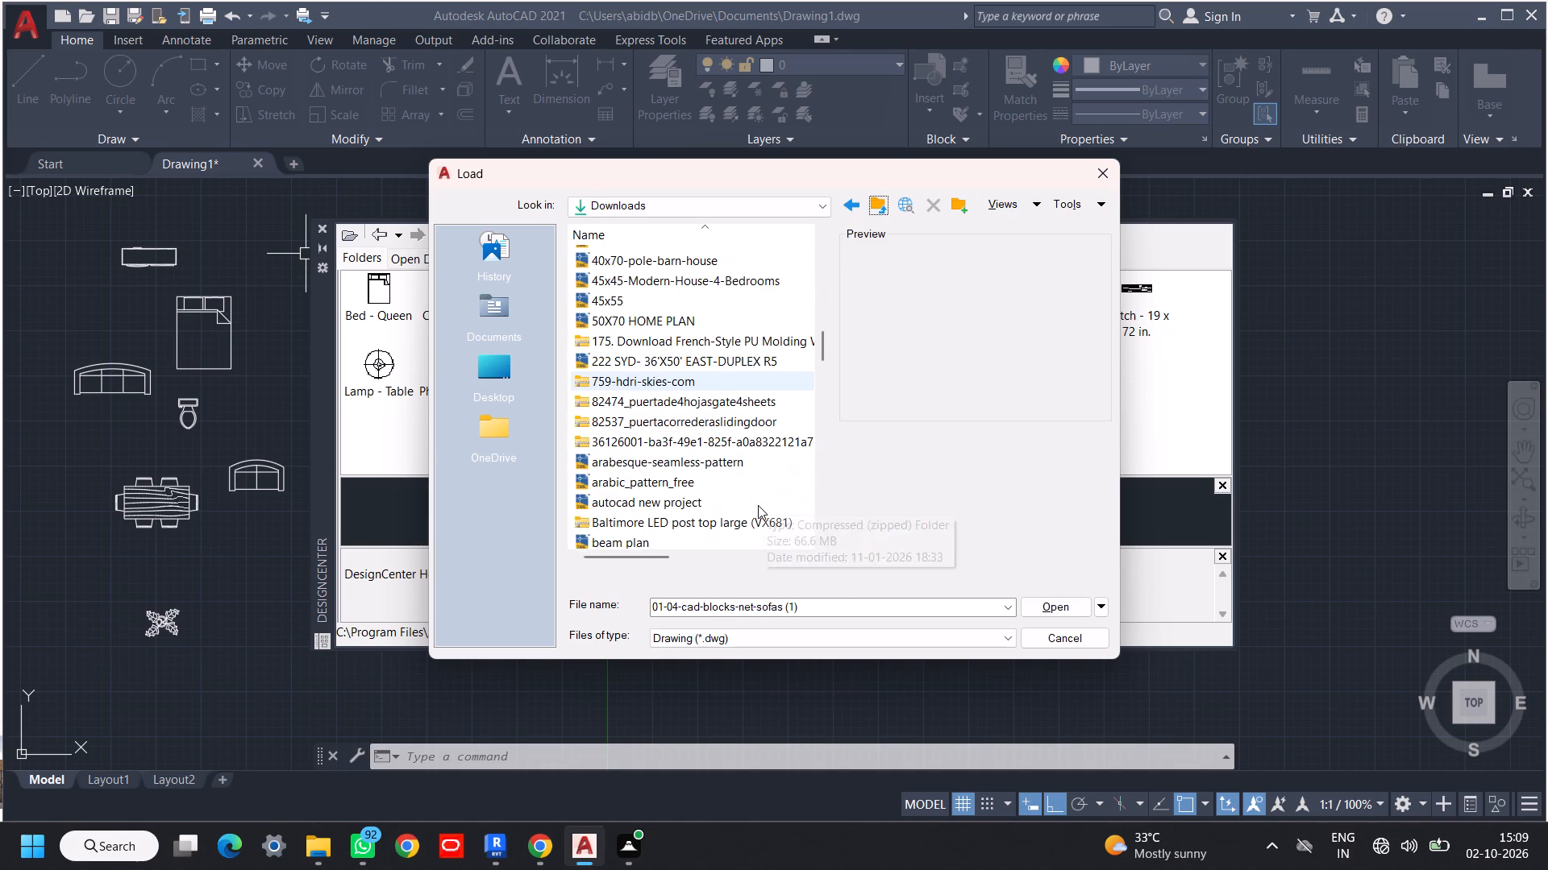
scroll(758, 505, down, 1)
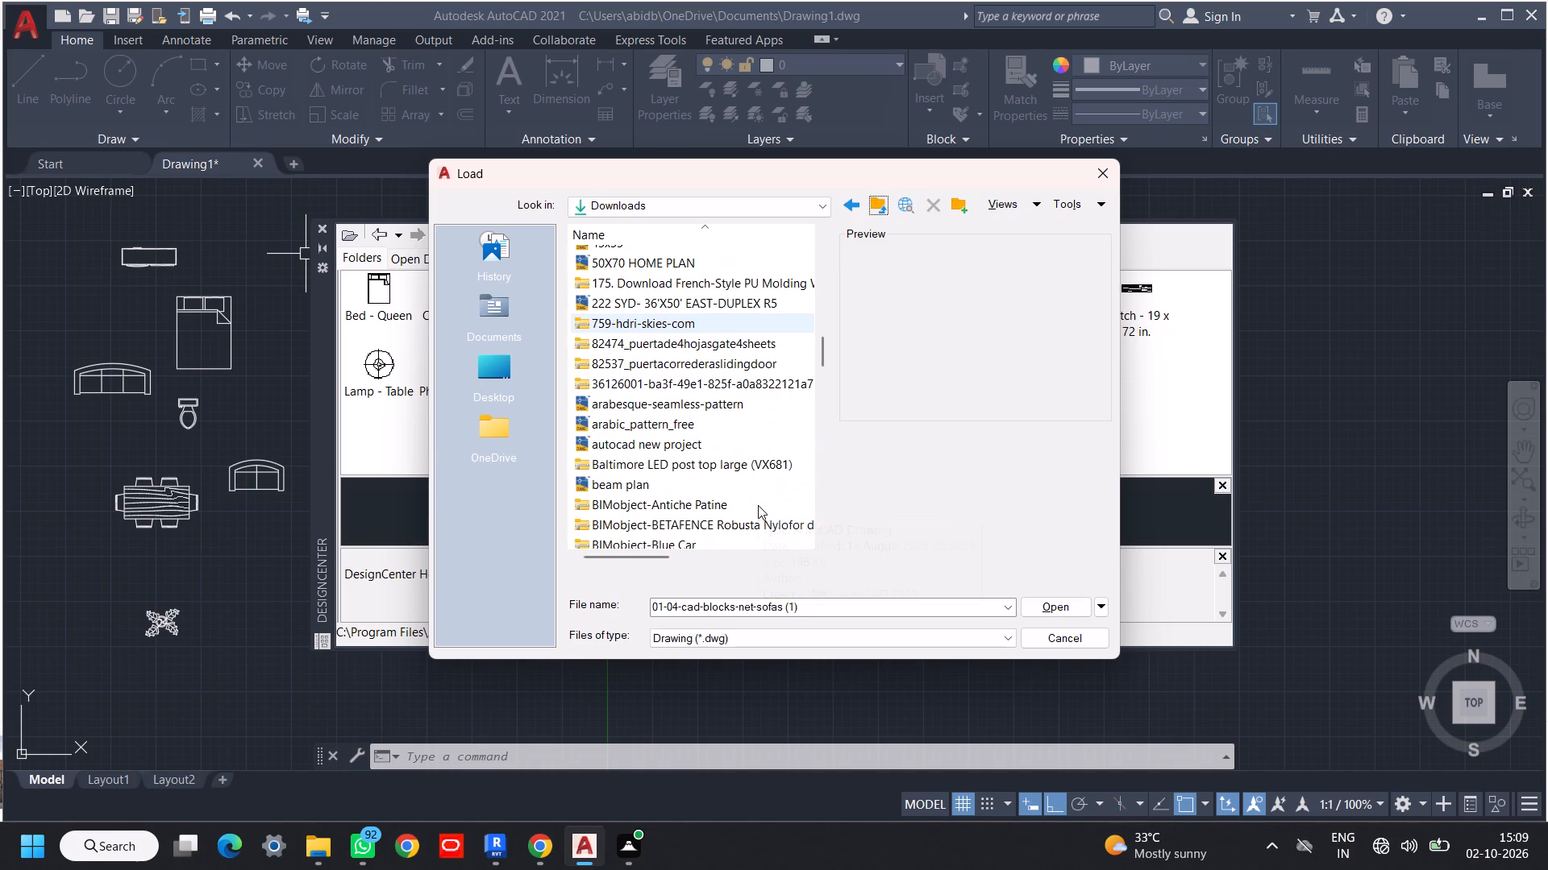
scroll(758, 505, down, 2)
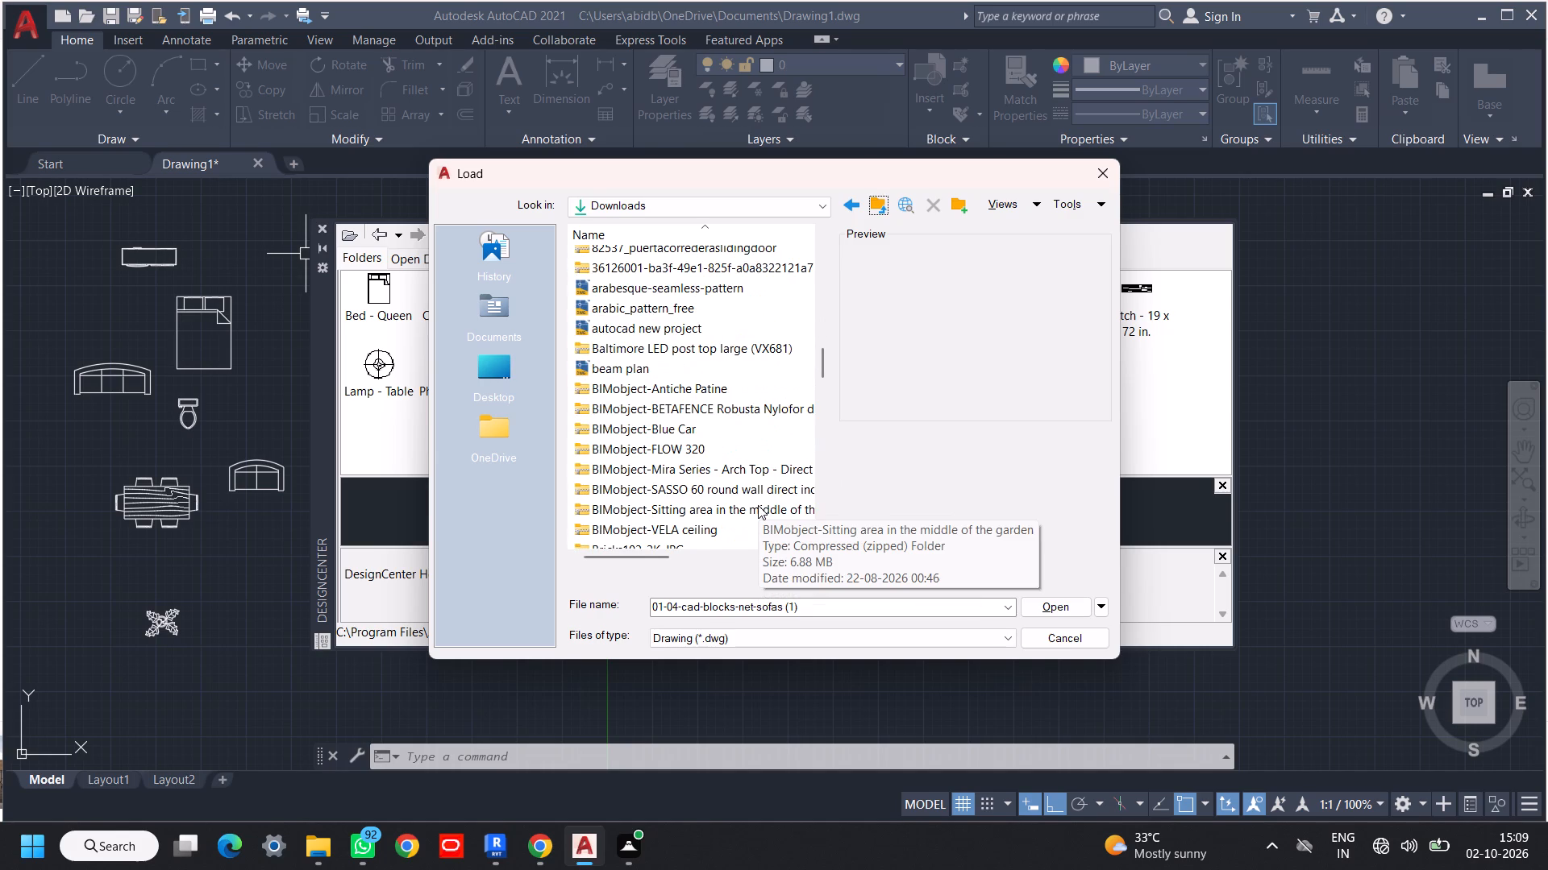
scroll(758, 505, up, 3)
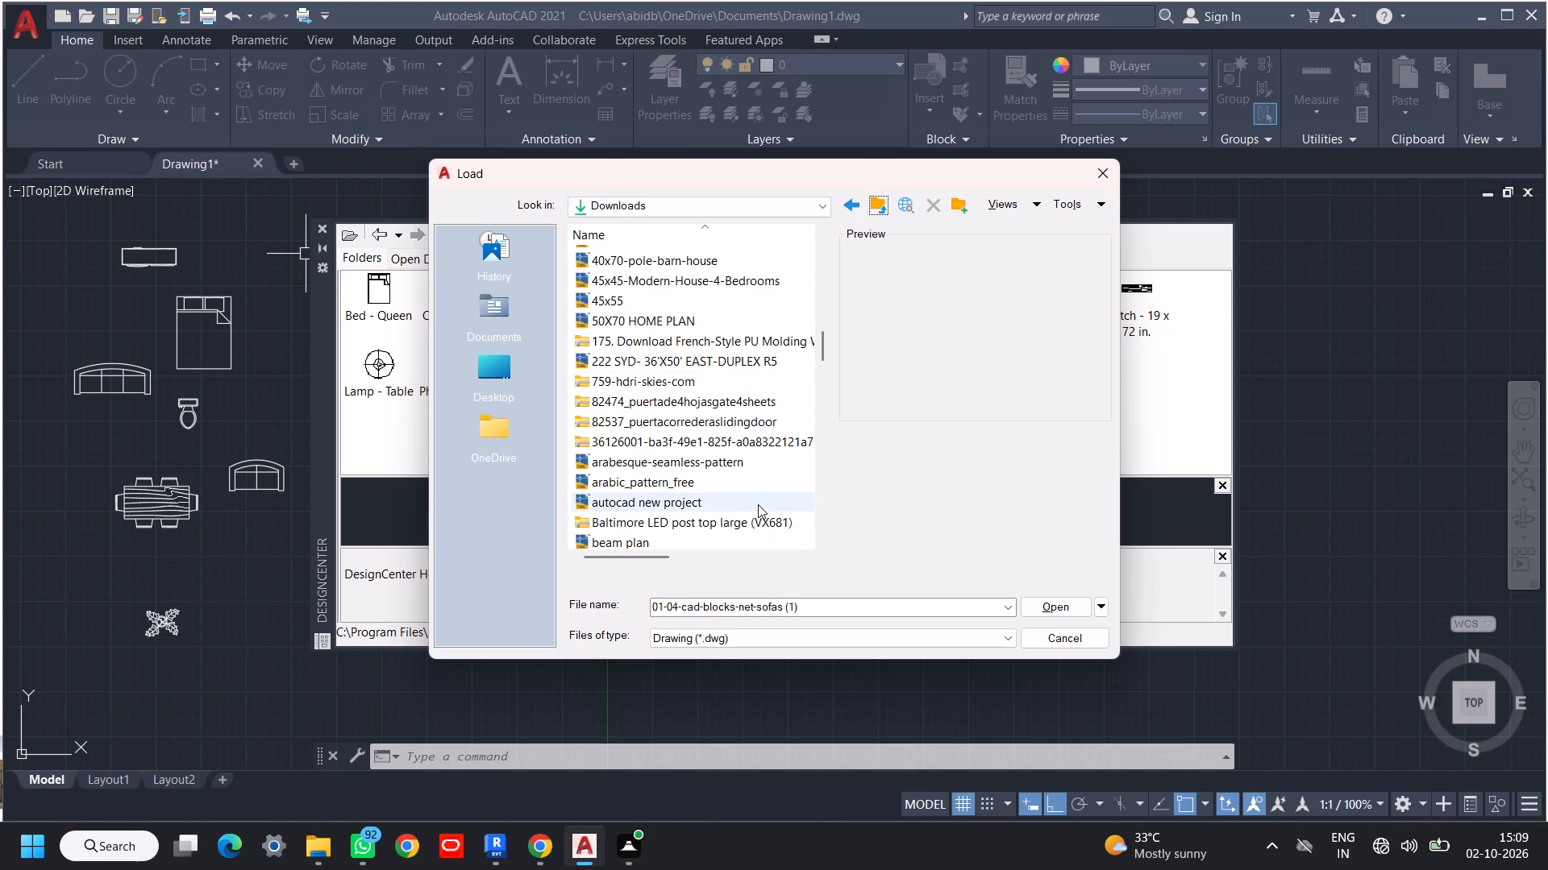
click(1098, 152)
click(1096, 167)
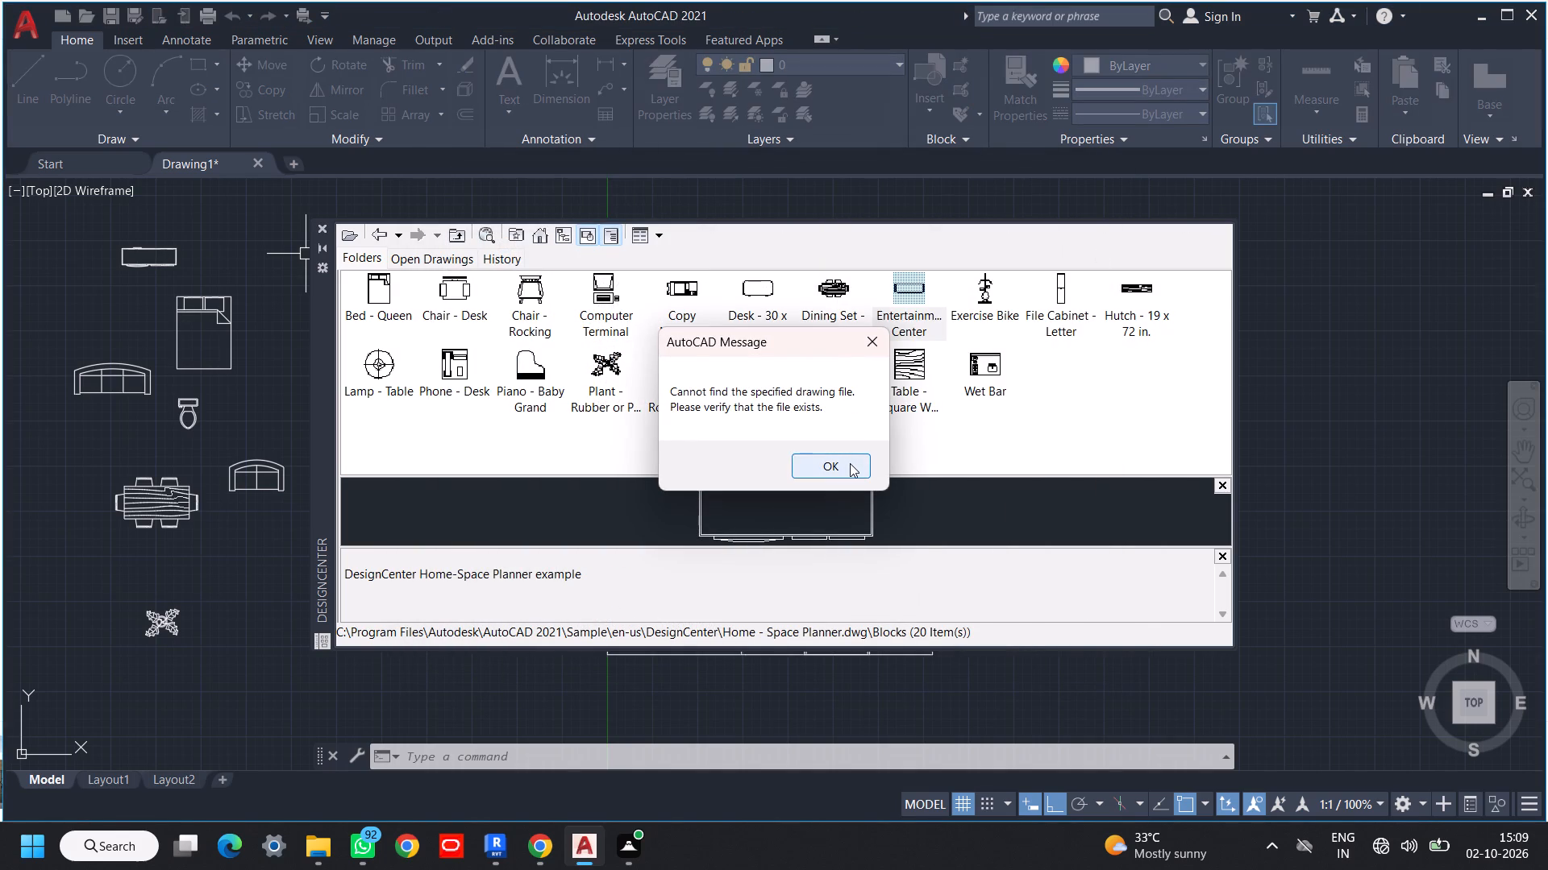
click(850, 463)
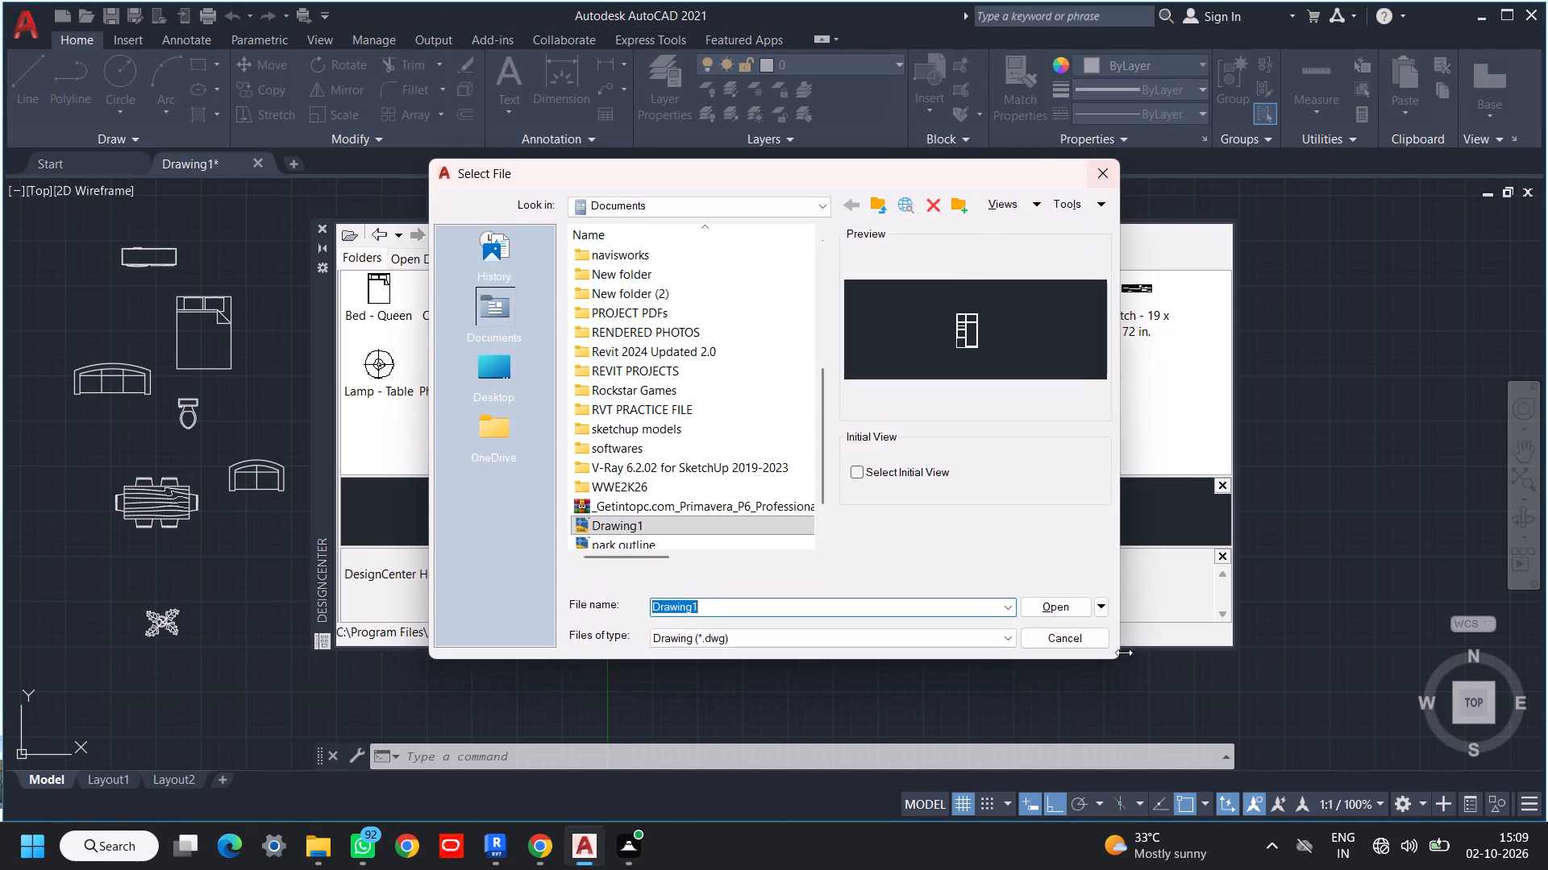
click(1096, 176)
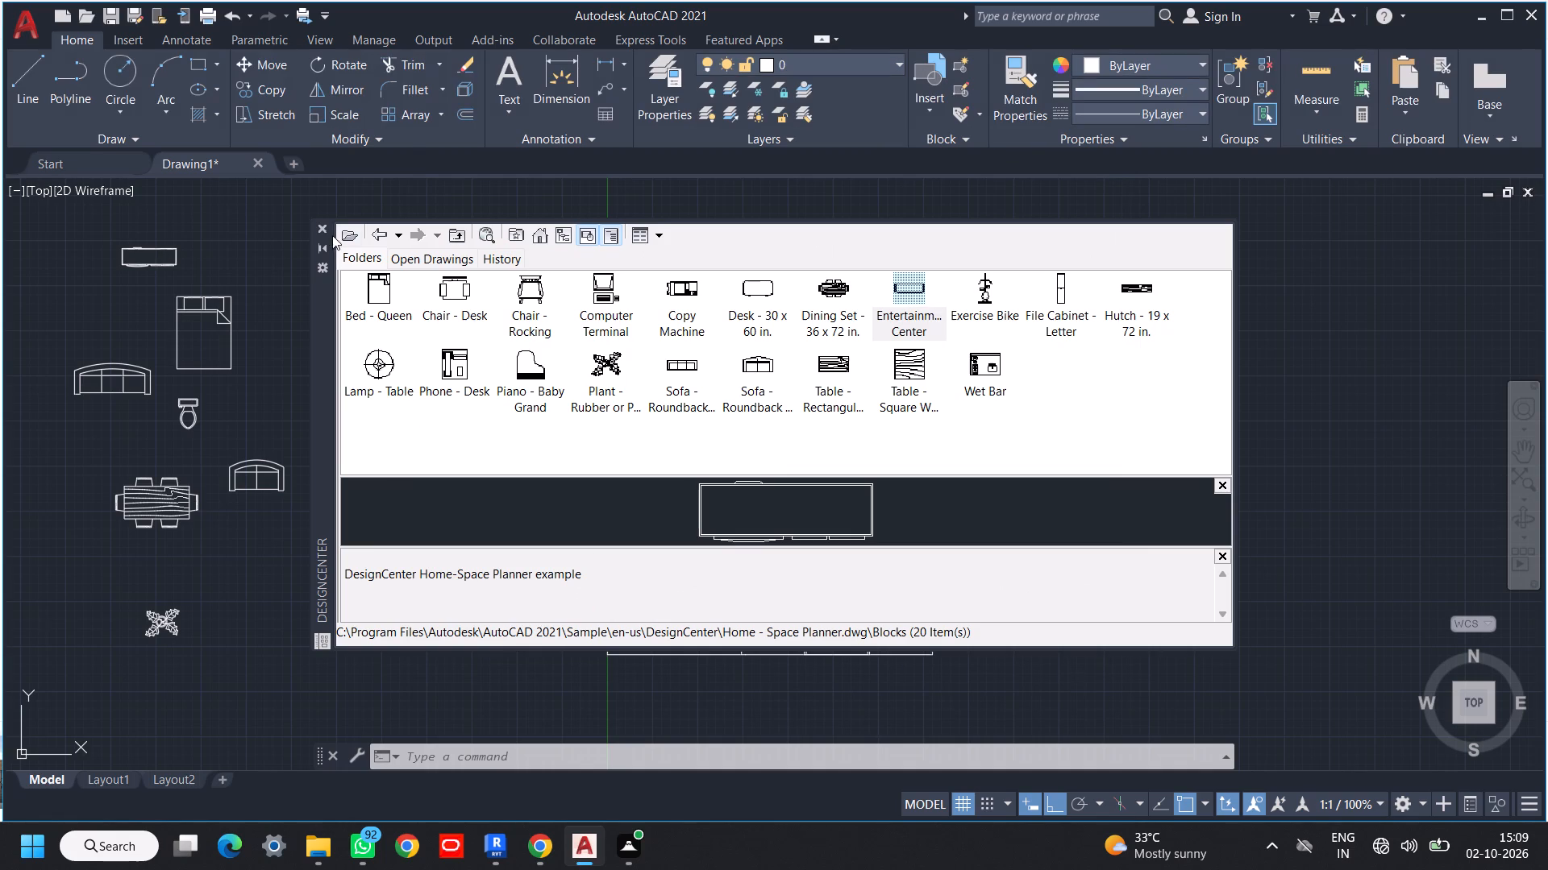
Close DesignCenter and move the dining set, with Ortho off, into the lower part of the large room, above its bottom window.
click(322, 229)
middle_drag(531, 483, 585, 432)
click(207, 445)
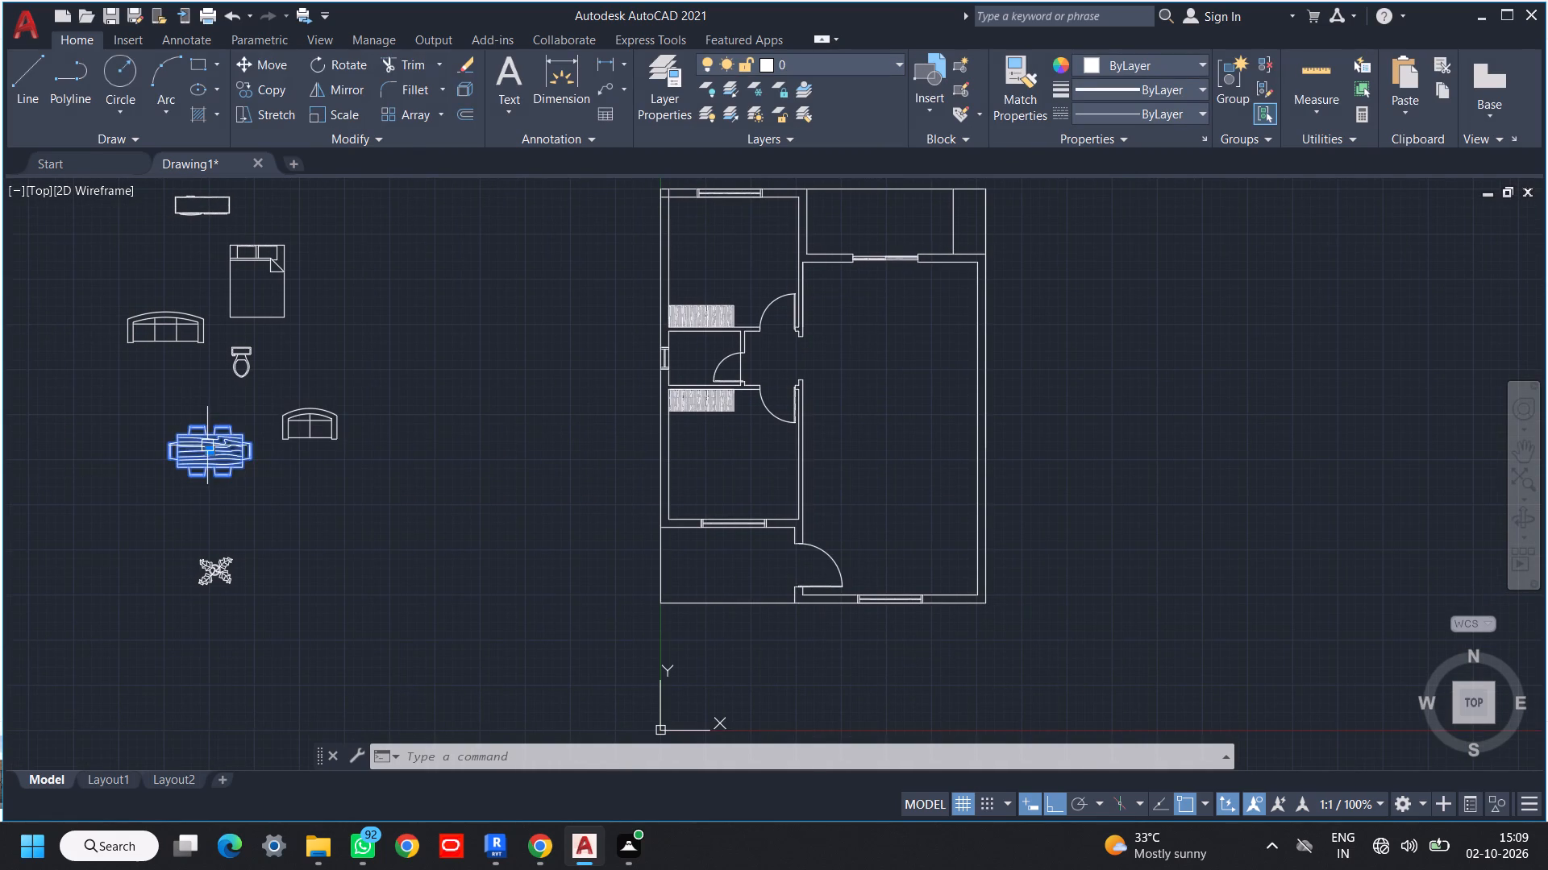
key(m)
key(space)
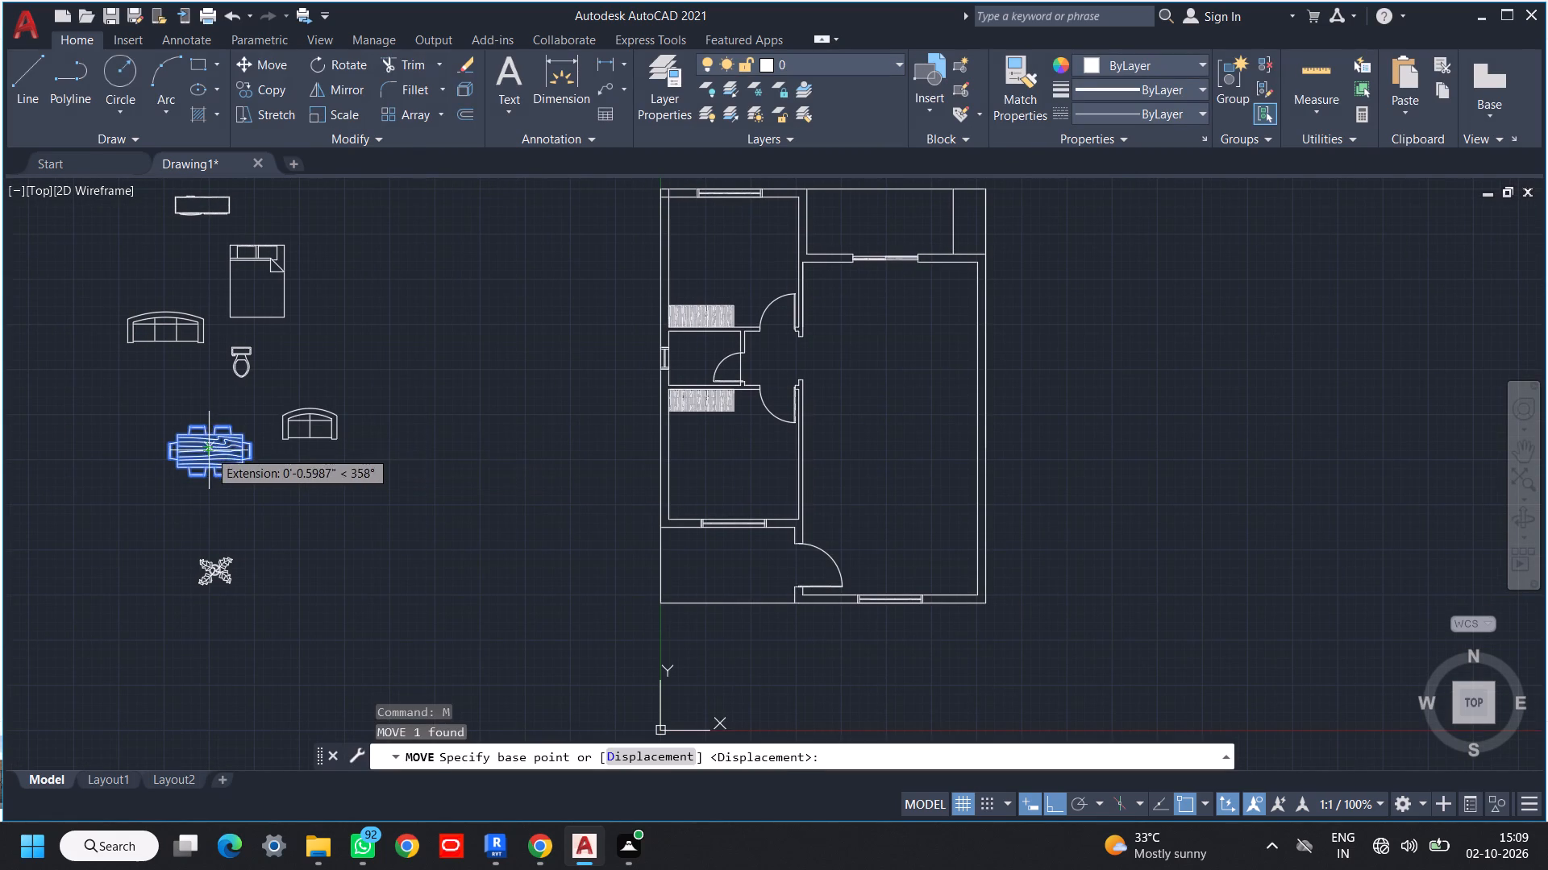
click(209, 450)
key(F8)
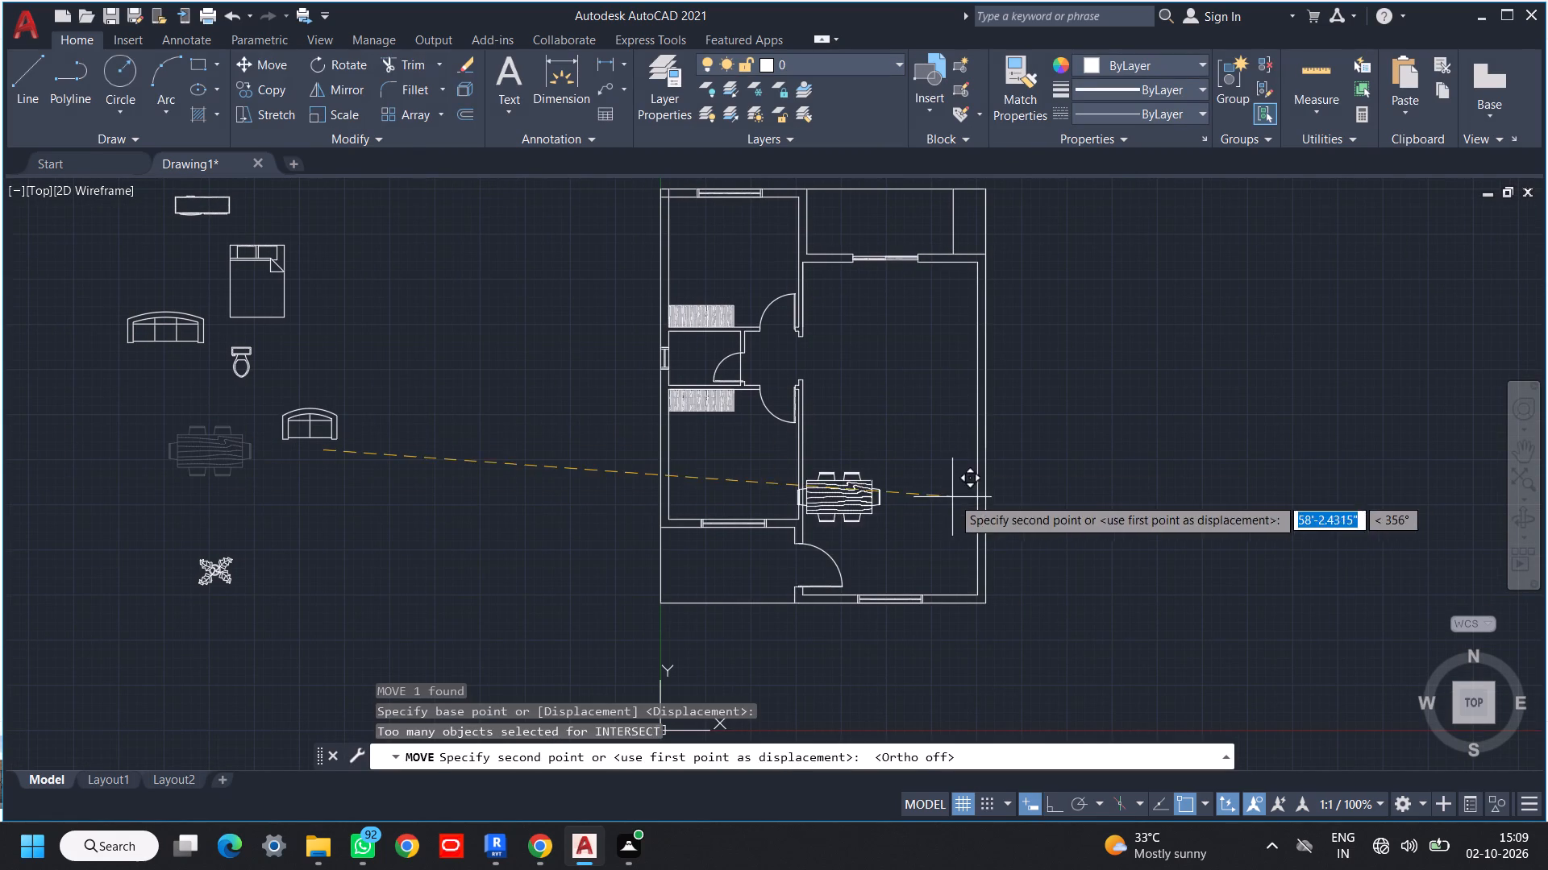
click(1010, 514)
scroll(920, 549, up, 2)
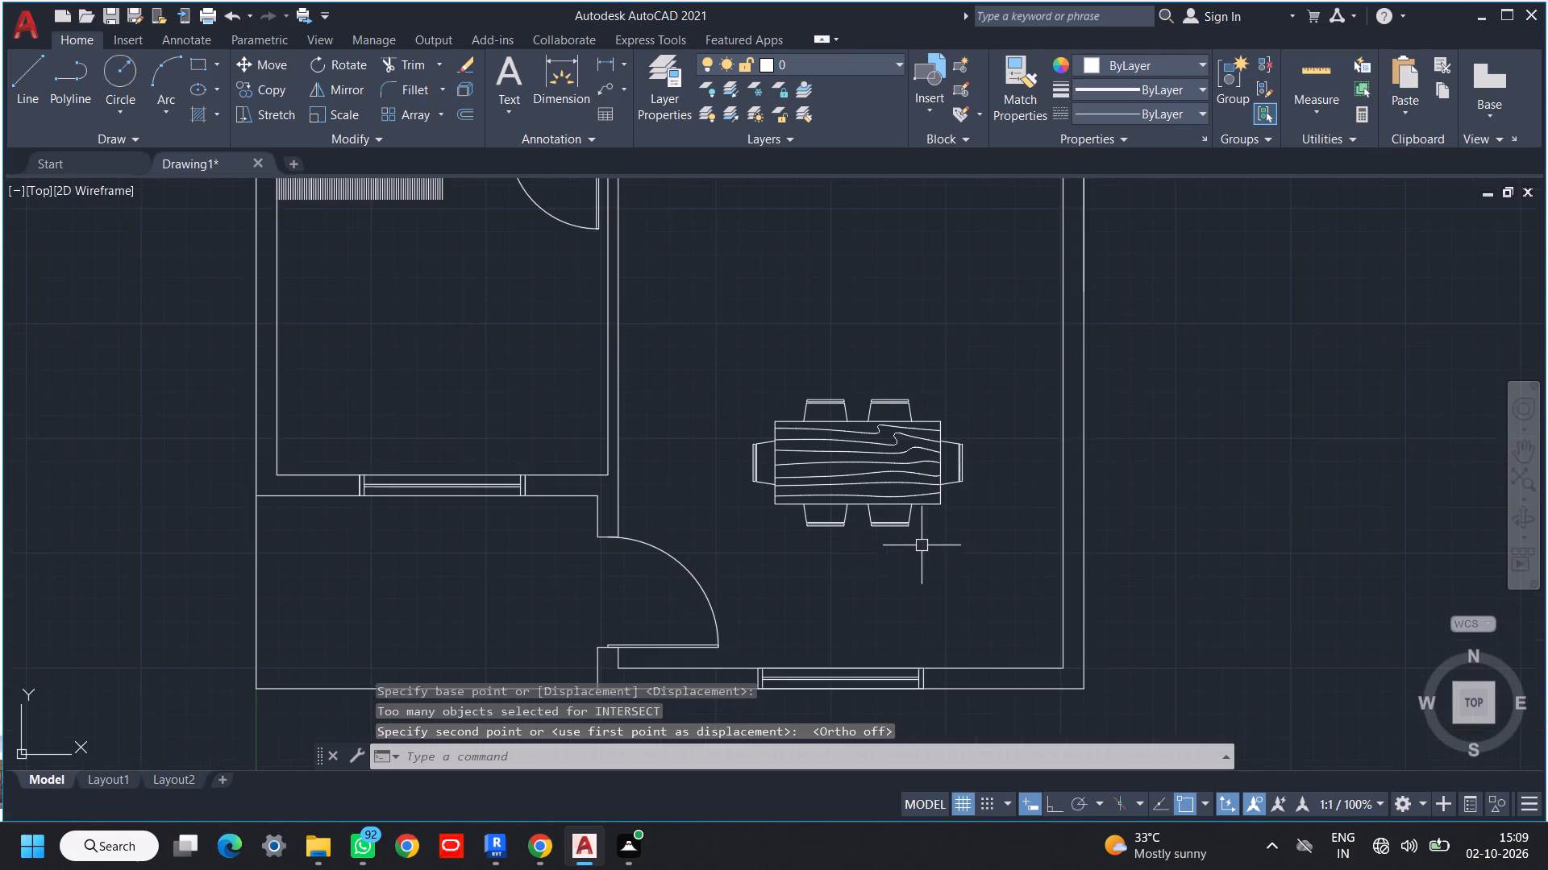
Move the dining set straight up, with Ortho on, to about the middle of the large room.
middle_drag(953, 542, 882, 567)
click(852, 522)
scroll(852, 522, down, 1)
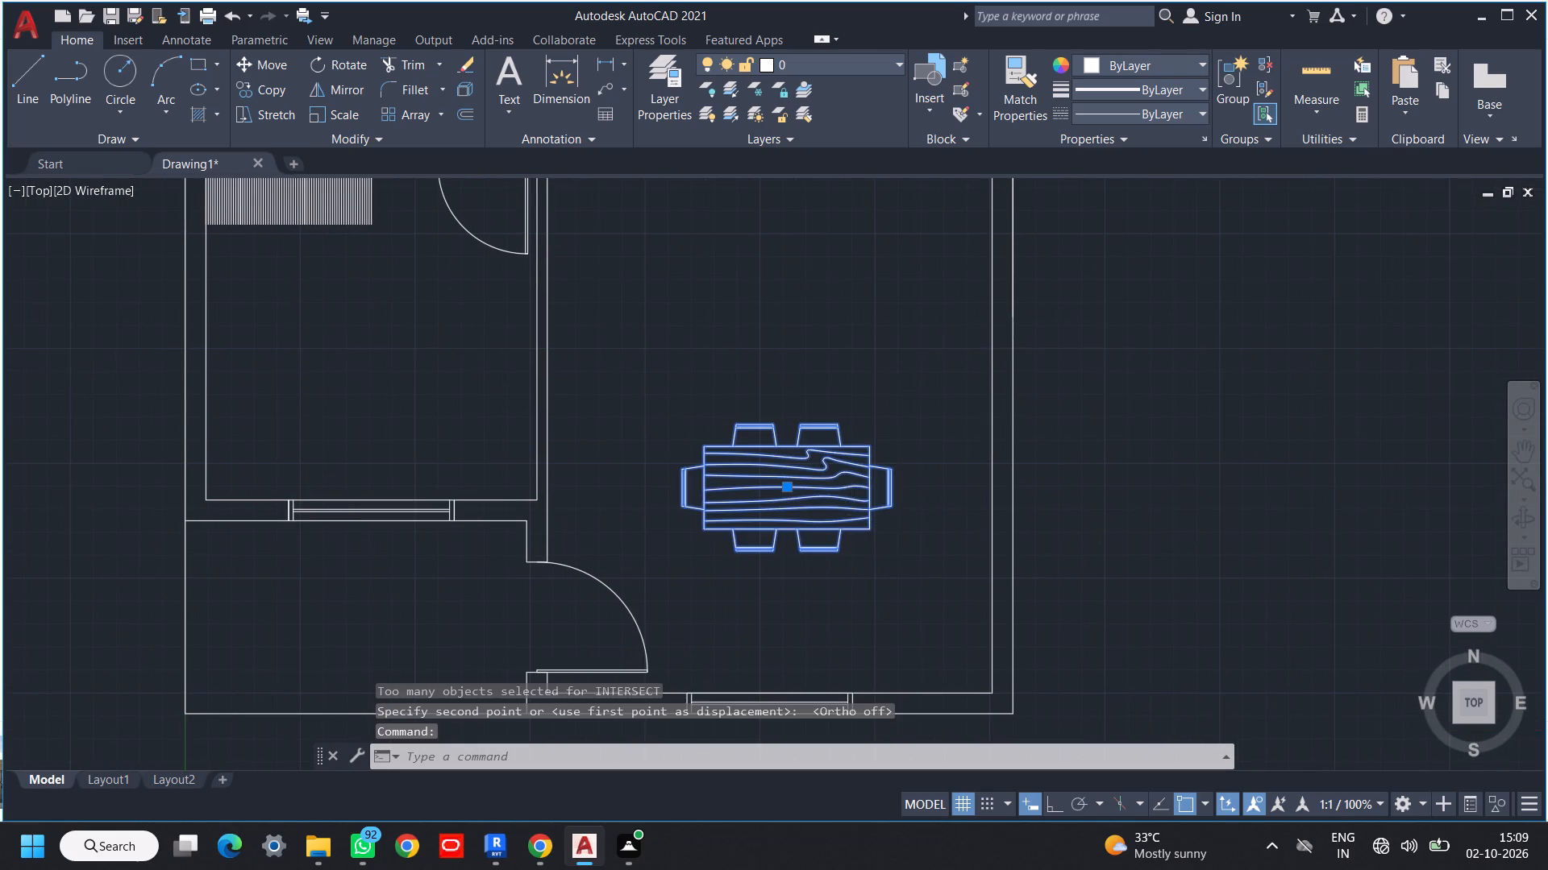
middle_drag(852, 522, 915, 562)
key(m)
key(space)
click(880, 532)
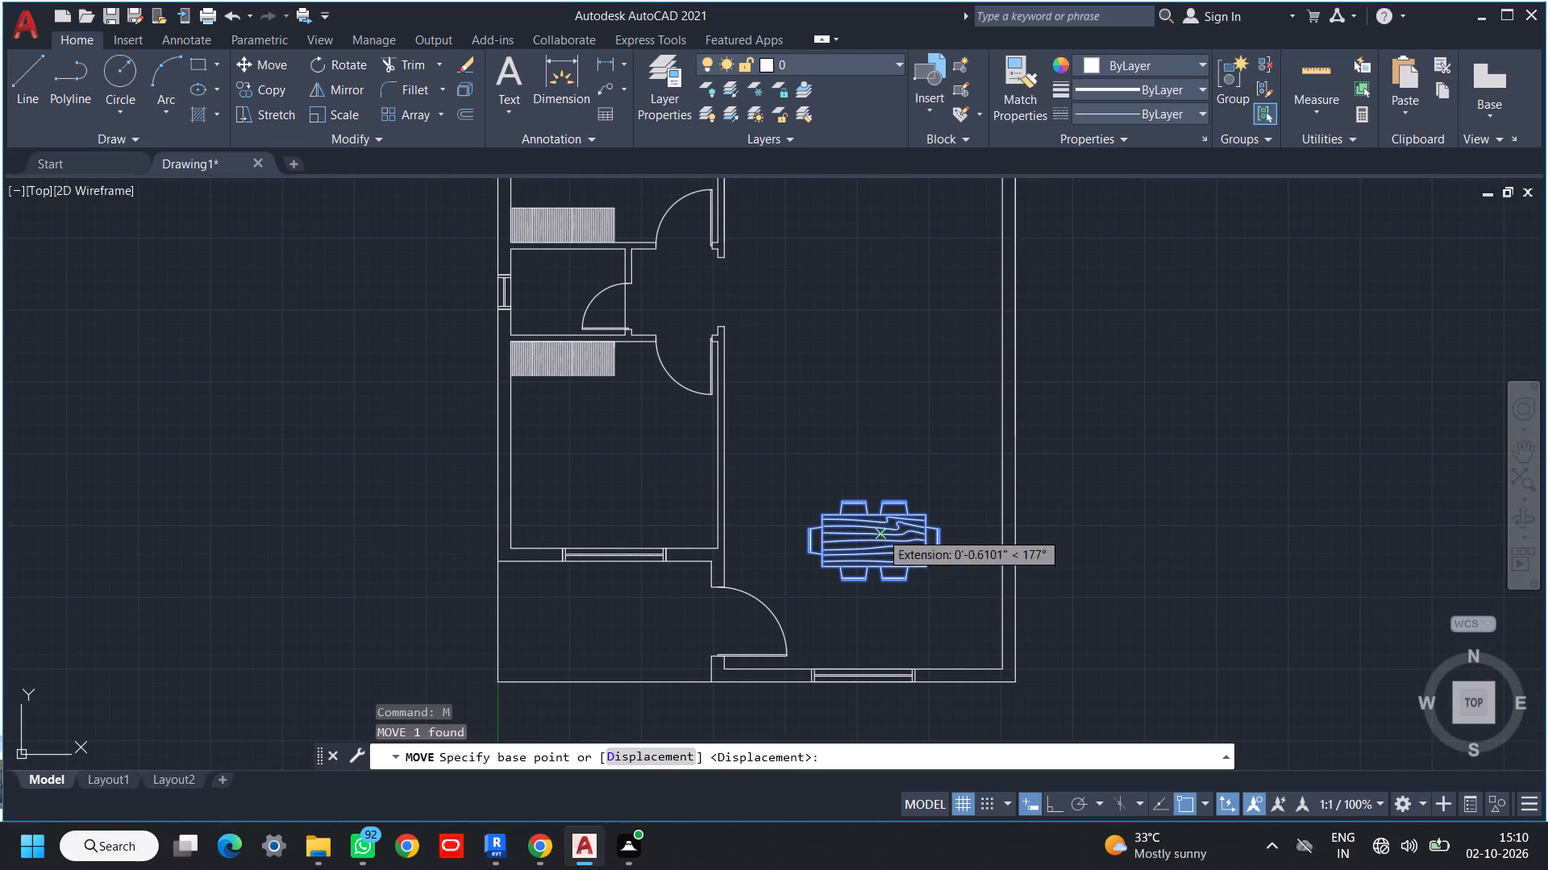
middle_drag(874, 358, 833, 457)
key(F8)
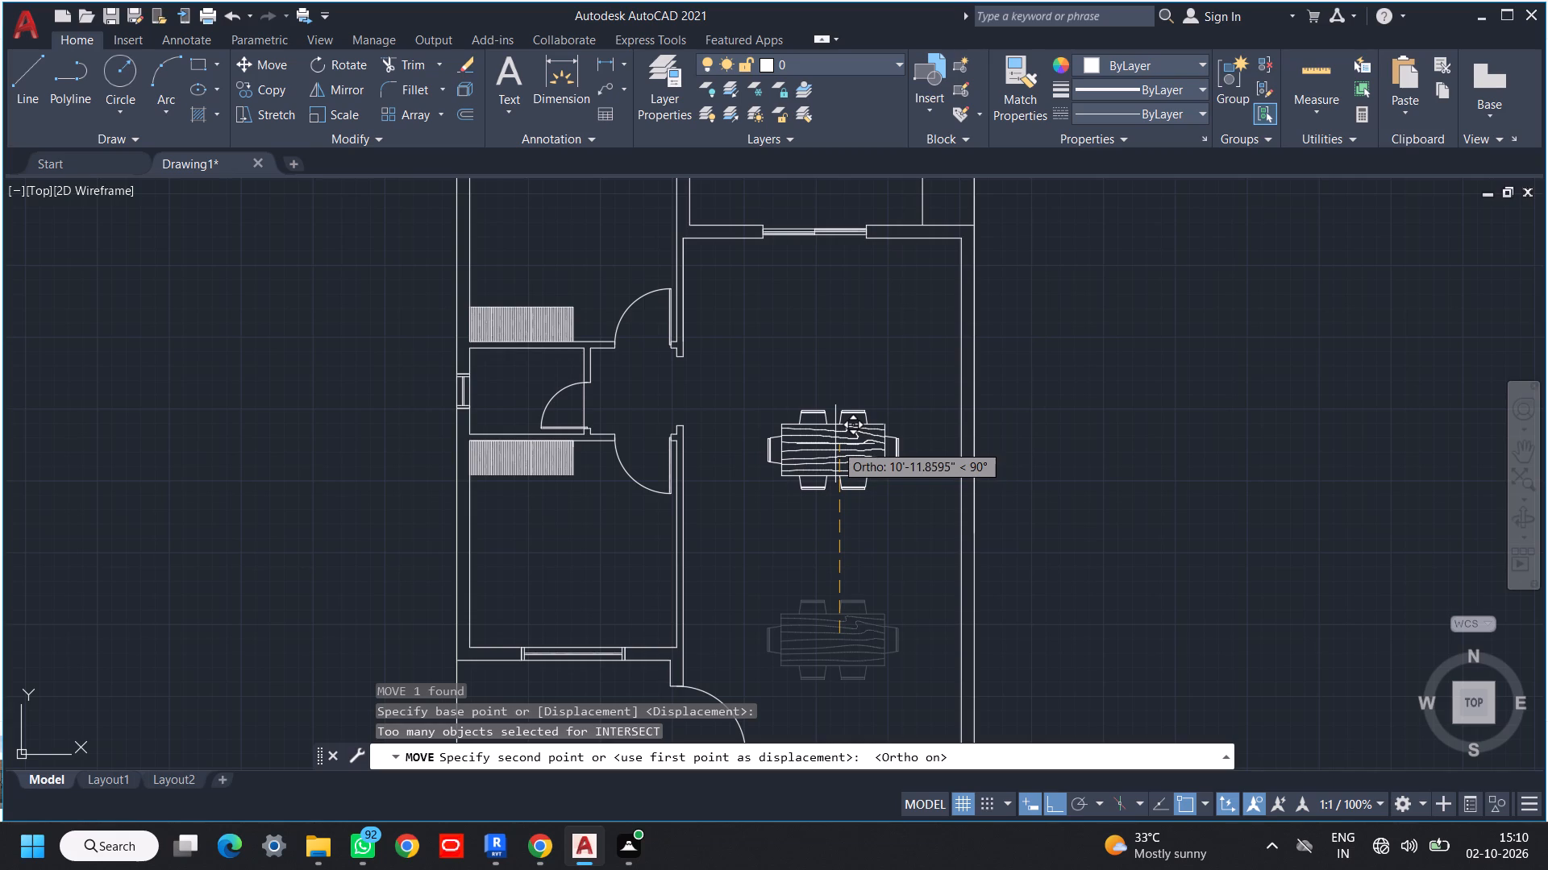
click(833, 458)
scroll(966, 482, down, 1)
middle_drag(976, 492, 971, 516)
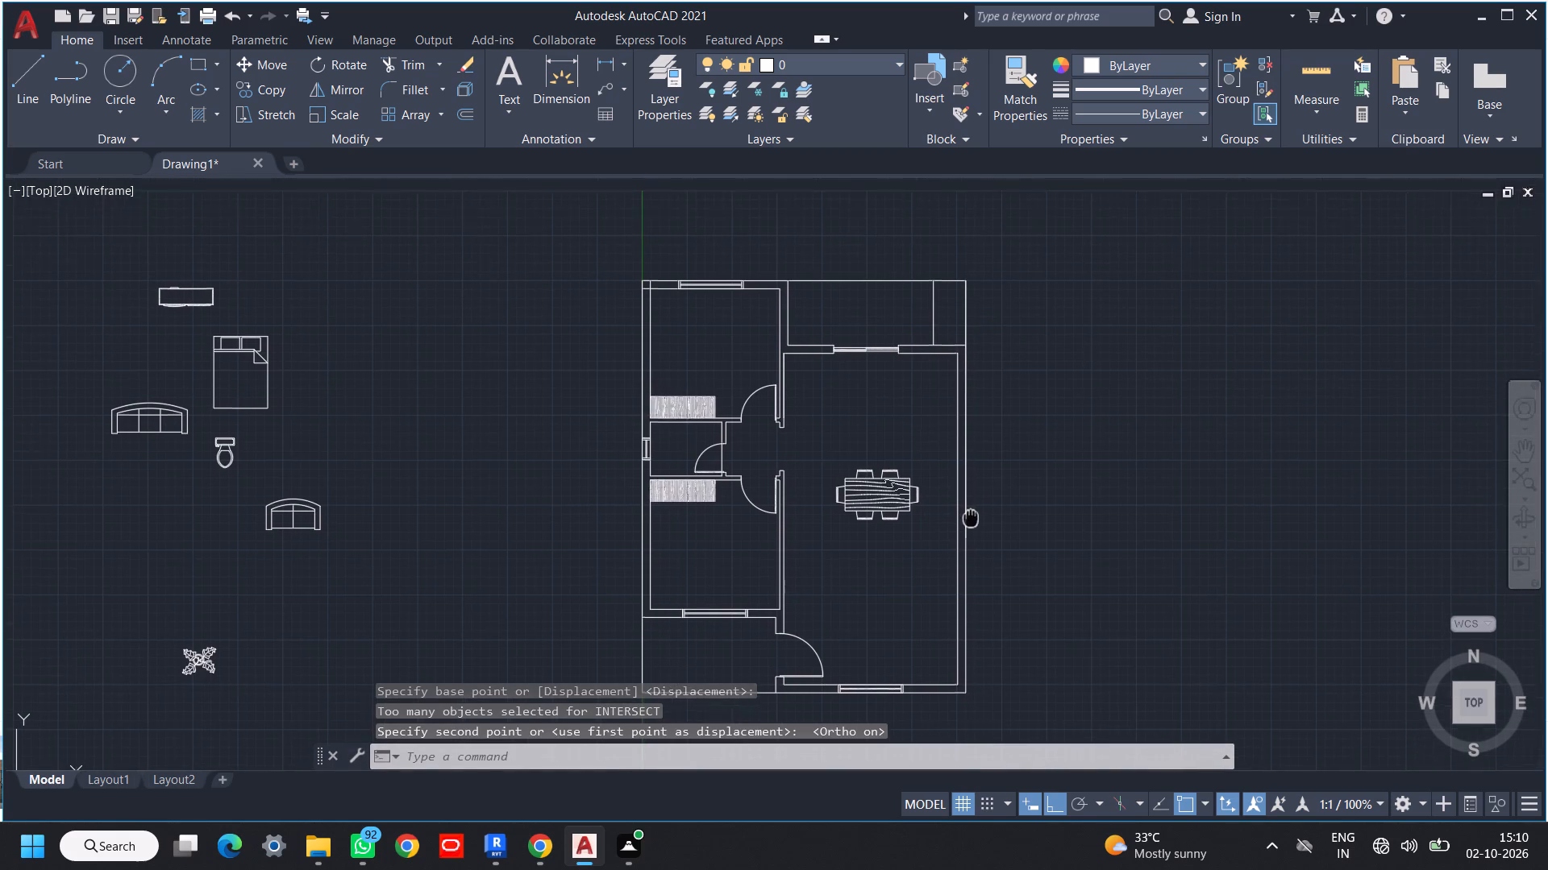
middle_drag(971, 516, 972, 520)
middle_drag(934, 421, 864, 441)
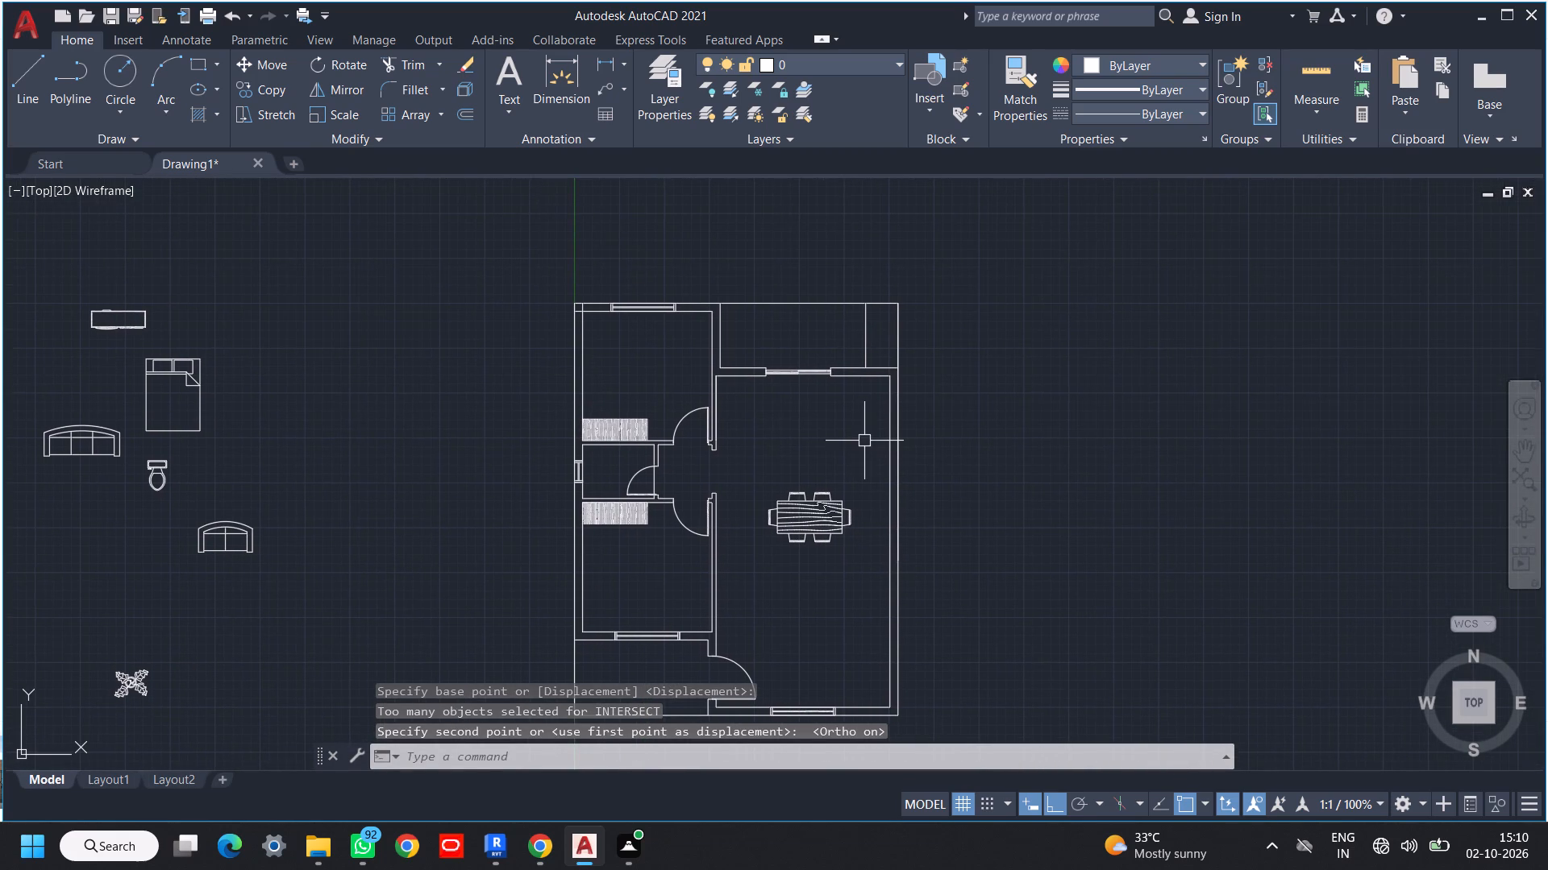
Offset the large room's inner right wall line and the upper wall line beside the sliding window 2' into the room.
key(o)
key(space)
key(space)
scroll(903, 416, up, 2)
click(868, 402)
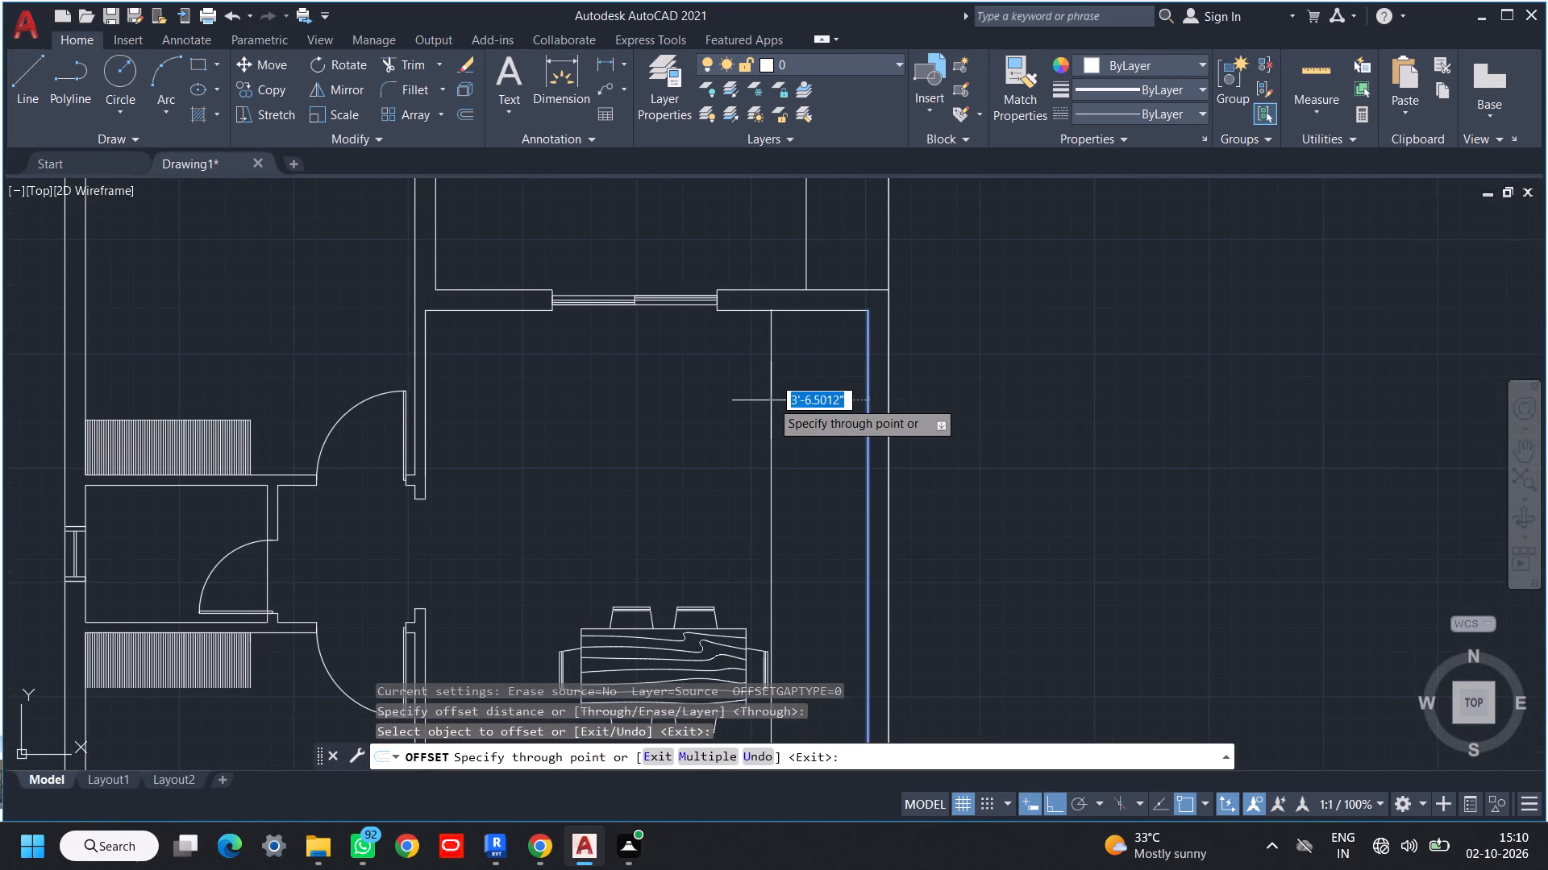
text(2')
key(Return)
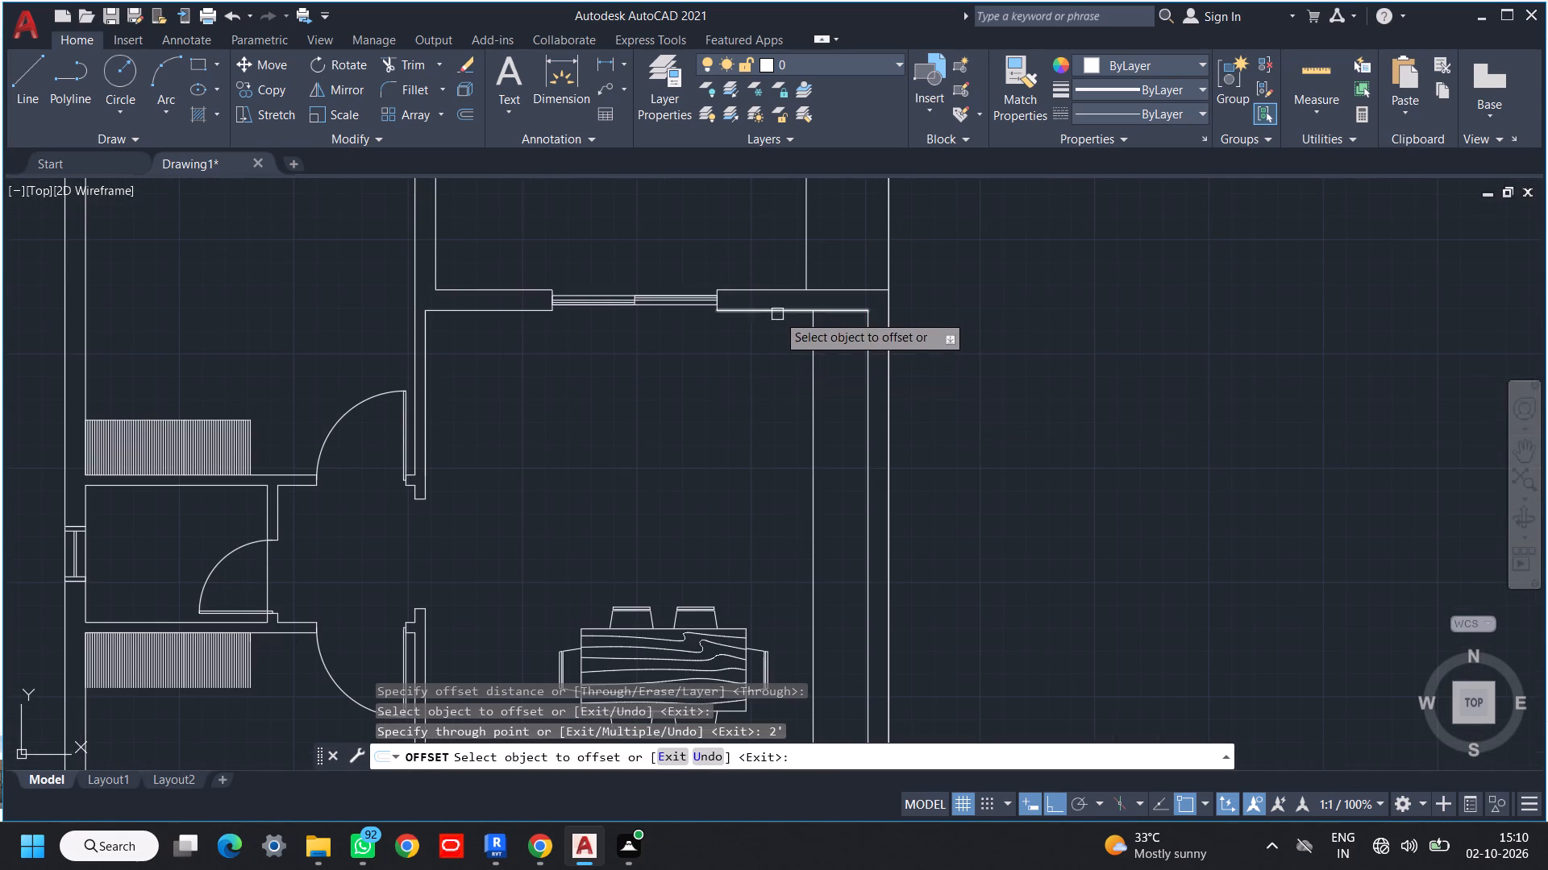
click(777, 314)
text(2')
key(Return)
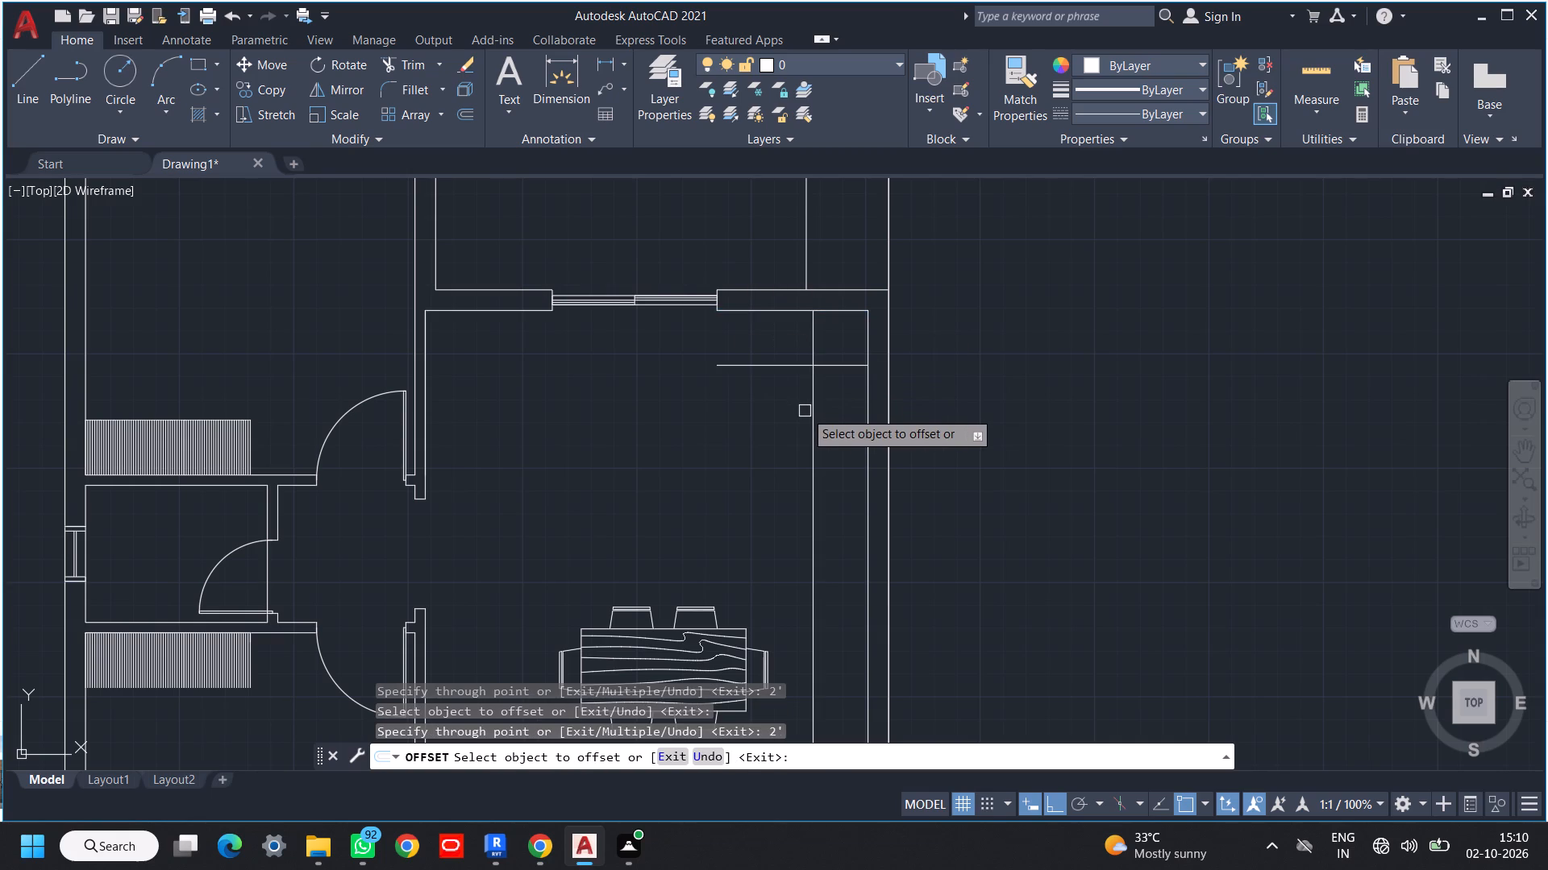
key(space)
Draw a vertical line closing the counter's left end, from the offset line up to the wall beside the sliding window.
text(l)
key(space)
scroll(734, 372, up, 1)
click(712, 365)
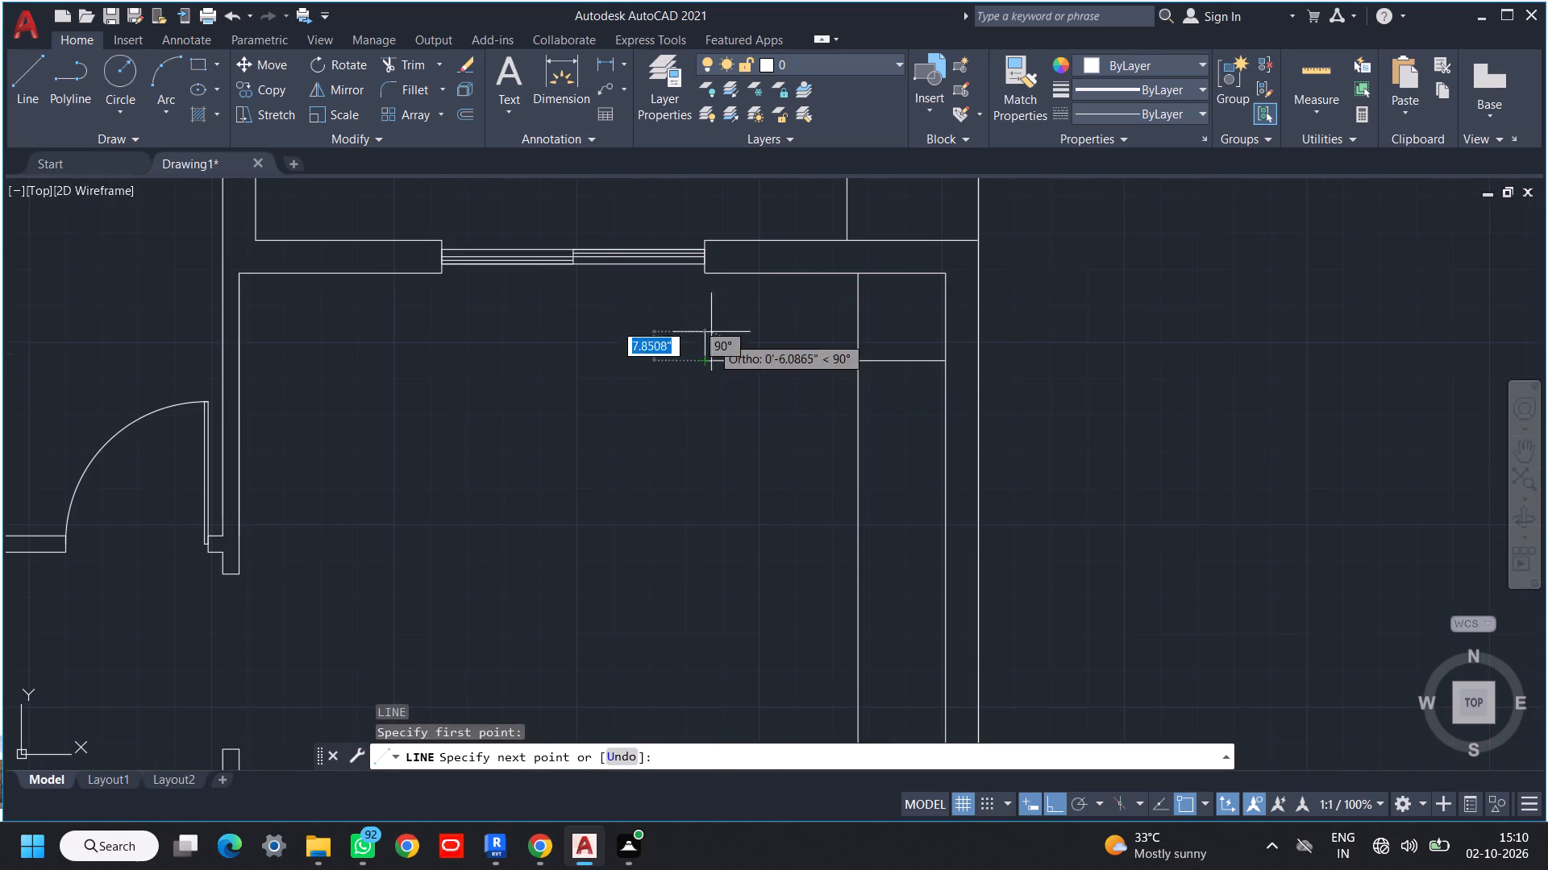
click(706, 277)
middle_drag(793, 357, 737, 378)
key(Escape)
key(Escape)
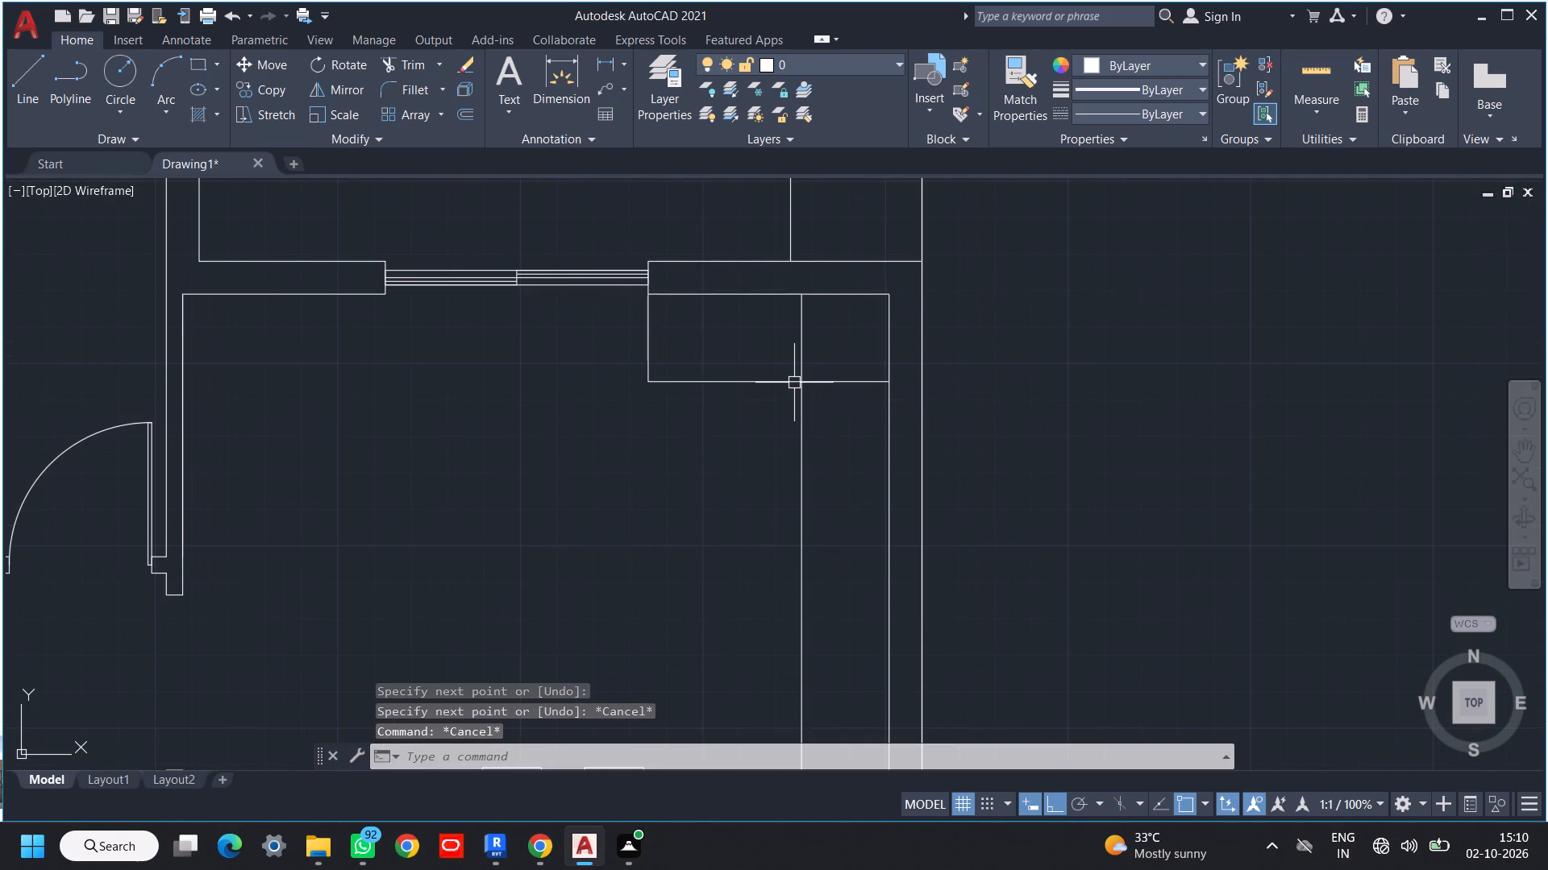
Trim the crossing offset lines at the counter's inner corner to leave an L-shaped outline.
text(tr)
key(space)
key(space)
click(786, 325)
click(849, 414)
scroll(849, 440, down, 1)
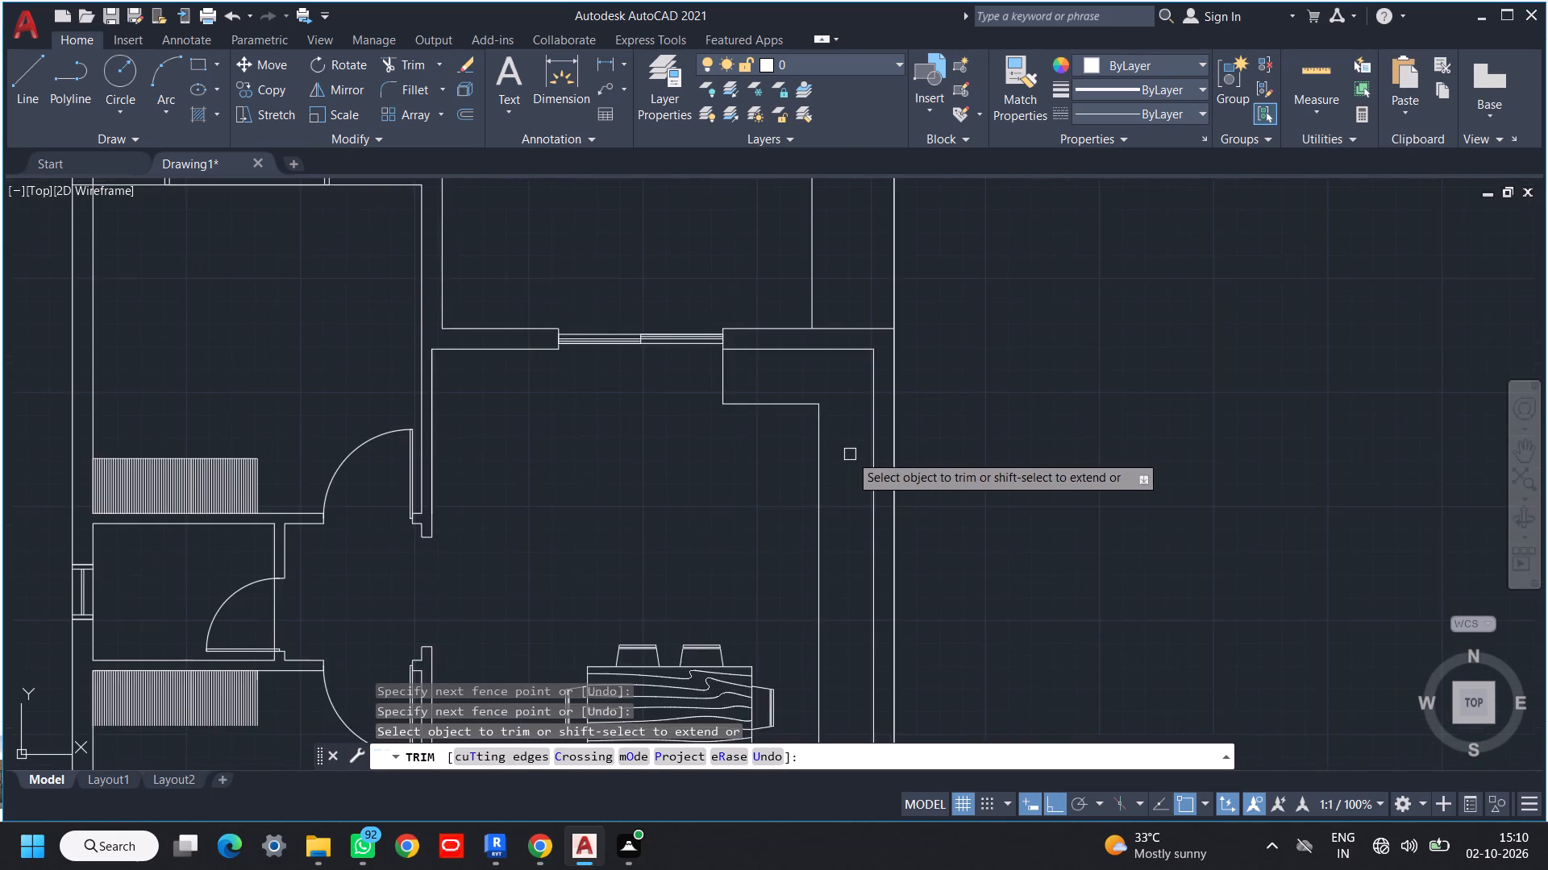
middle_drag(850, 454, 816, 390)
key(Escape)
key(Escape)
Offset the counter's horizontal front edge 6' down and extend the copy to the large room's right wall.
text(o)
key(space)
key(space)
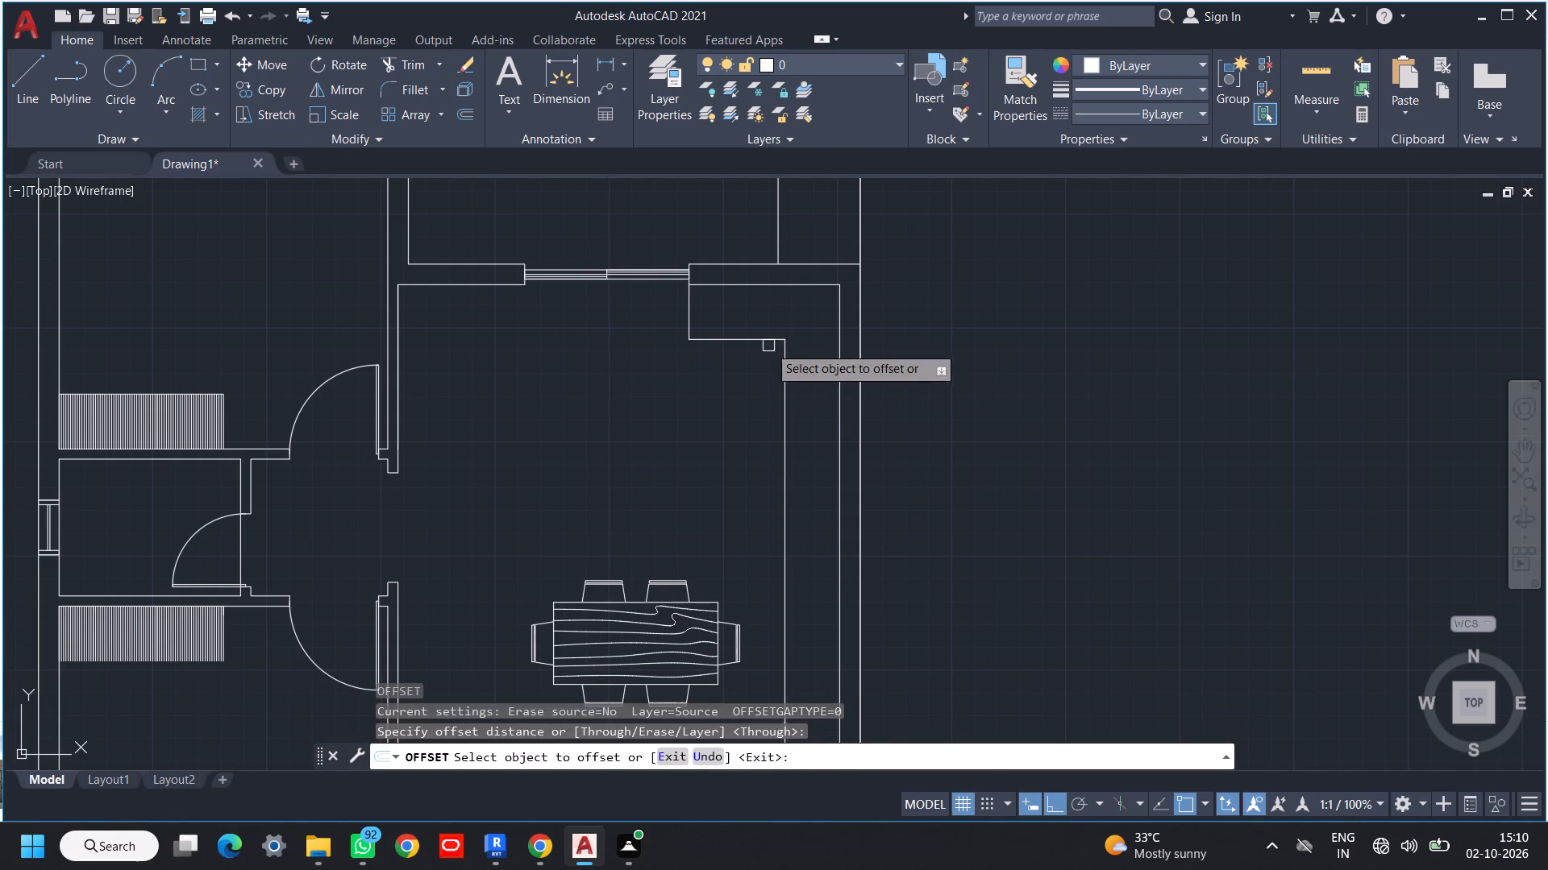
click(766, 342)
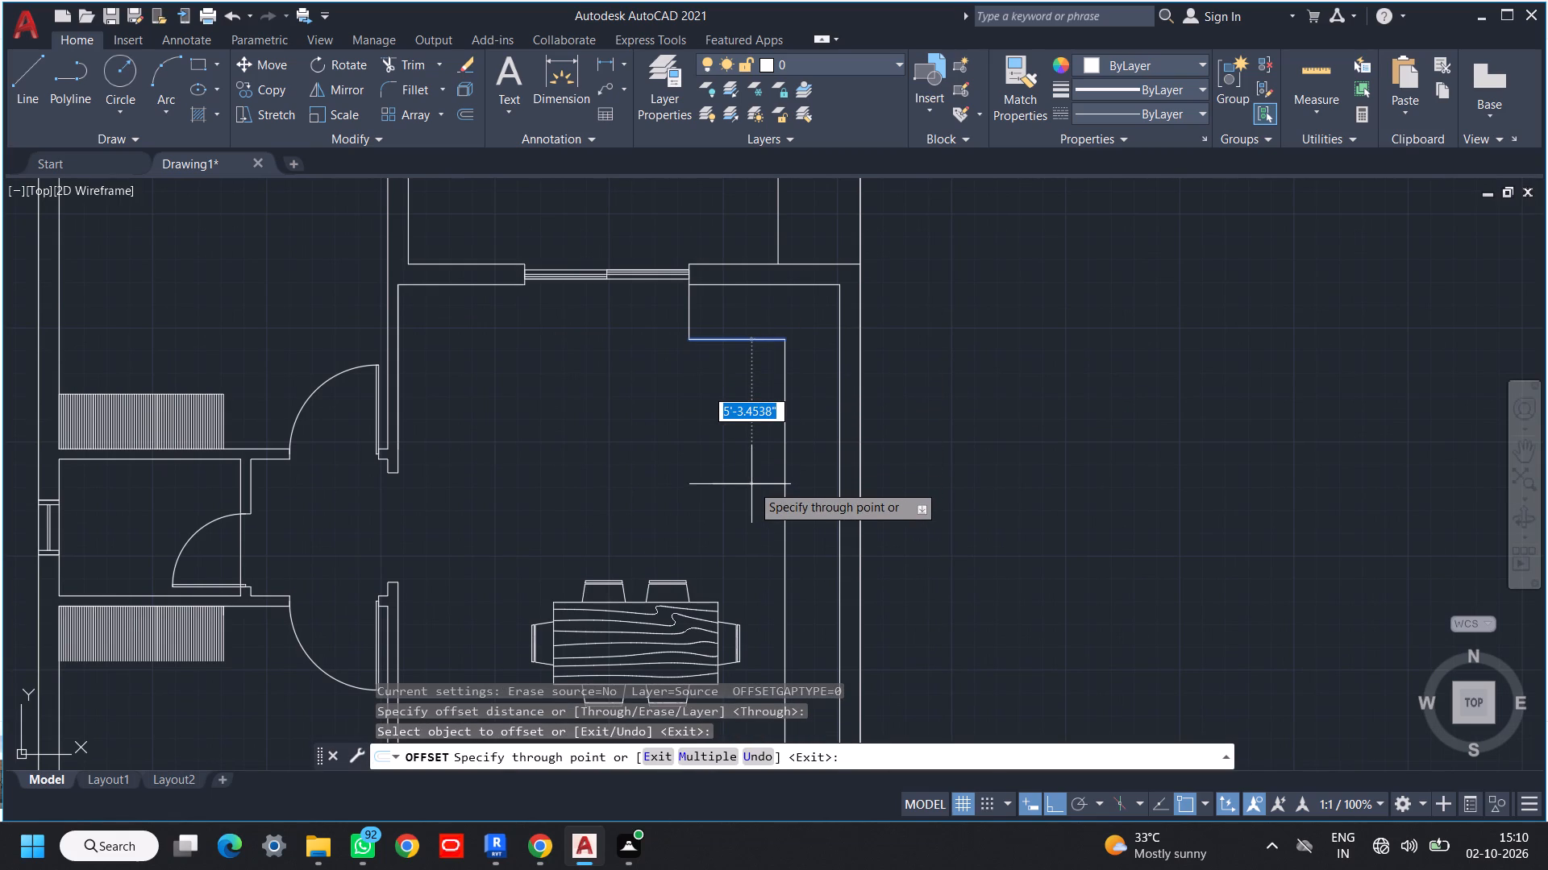
text(6')
key(Return)
key(Escape)
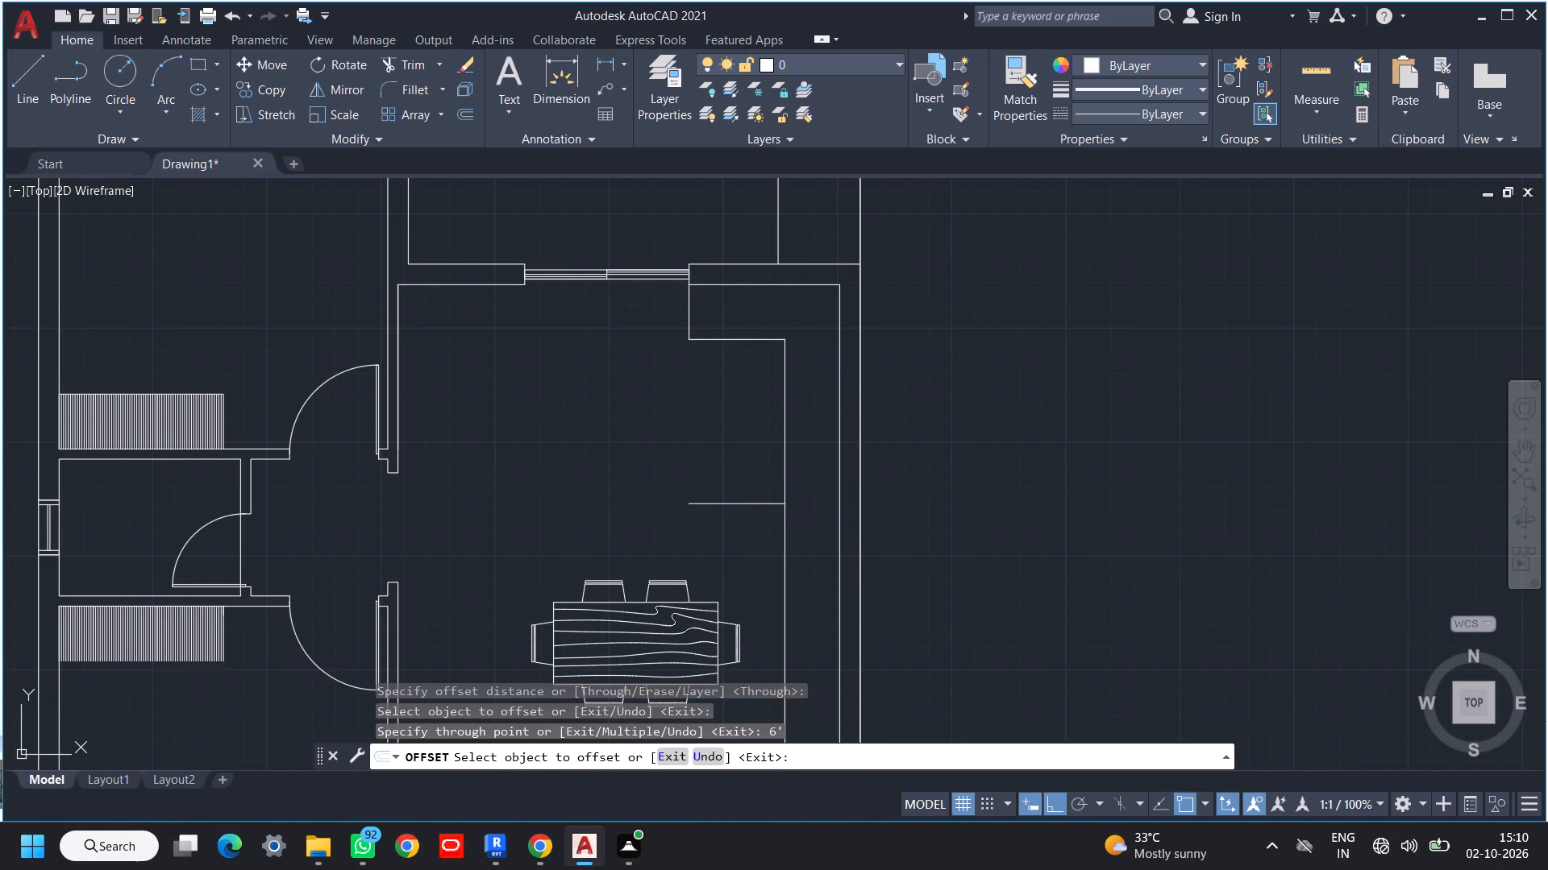
text(ex)
key(space)
key(space)
click(762, 483)
click(761, 548)
key(Escape)
key(Escape)
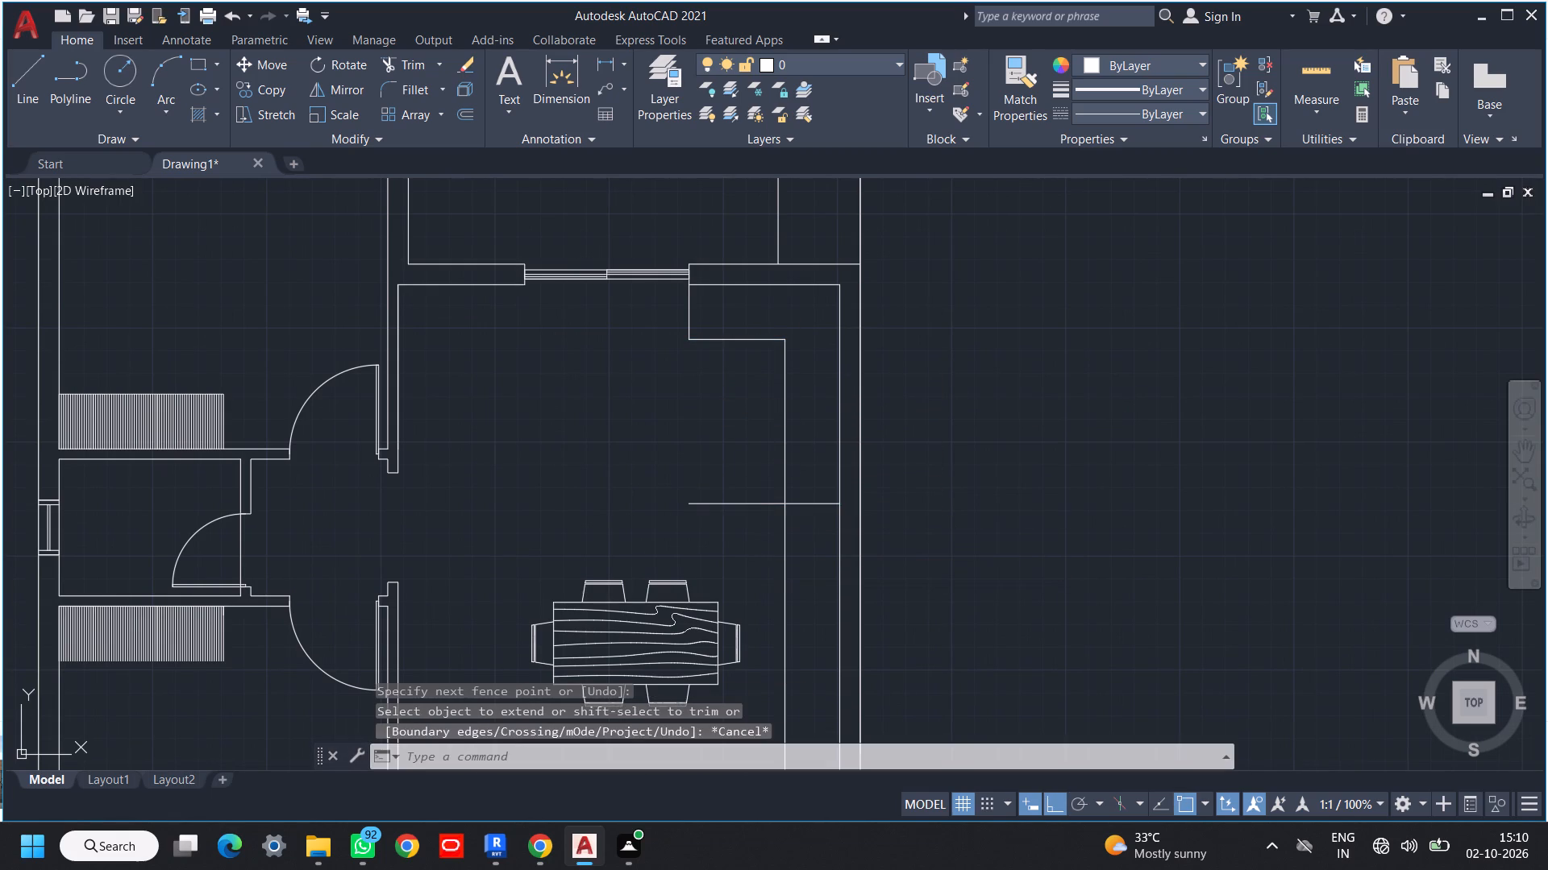
Trim the lines projecting beyond the counter's lower end so that it closes against the right wall.
text(tr)
key(space)
key(space)
click(742, 472)
click(801, 558)
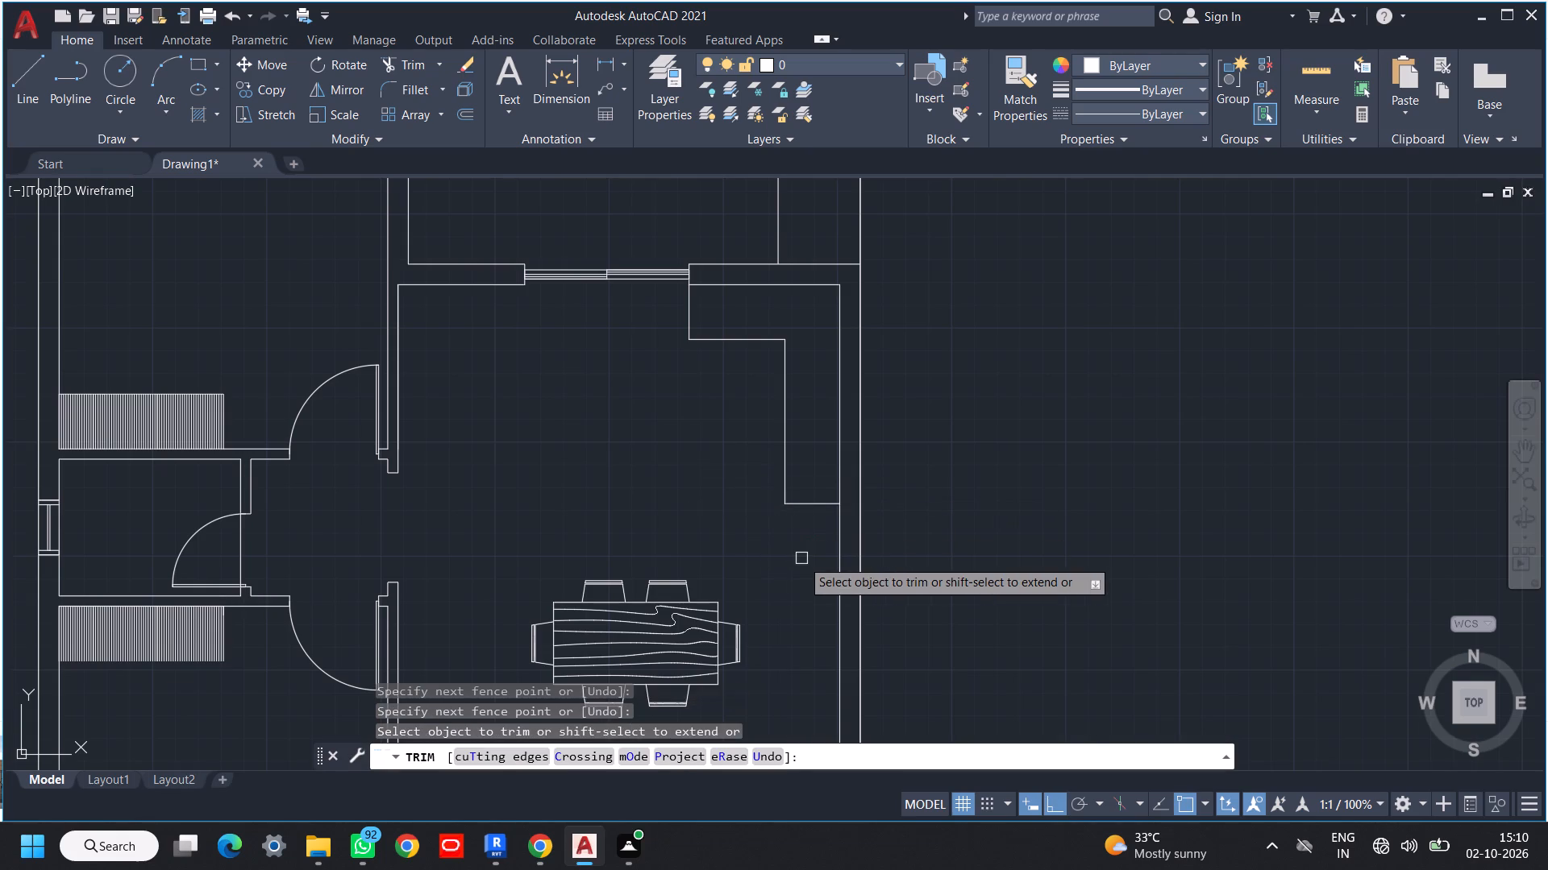
scroll(800, 559, down, 2)
middle_drag(798, 561, 830, 590)
key(Escape)
Move the counter's left end line 4" to the right, away from the sliding window.
scroll(792, 491, up, 2)
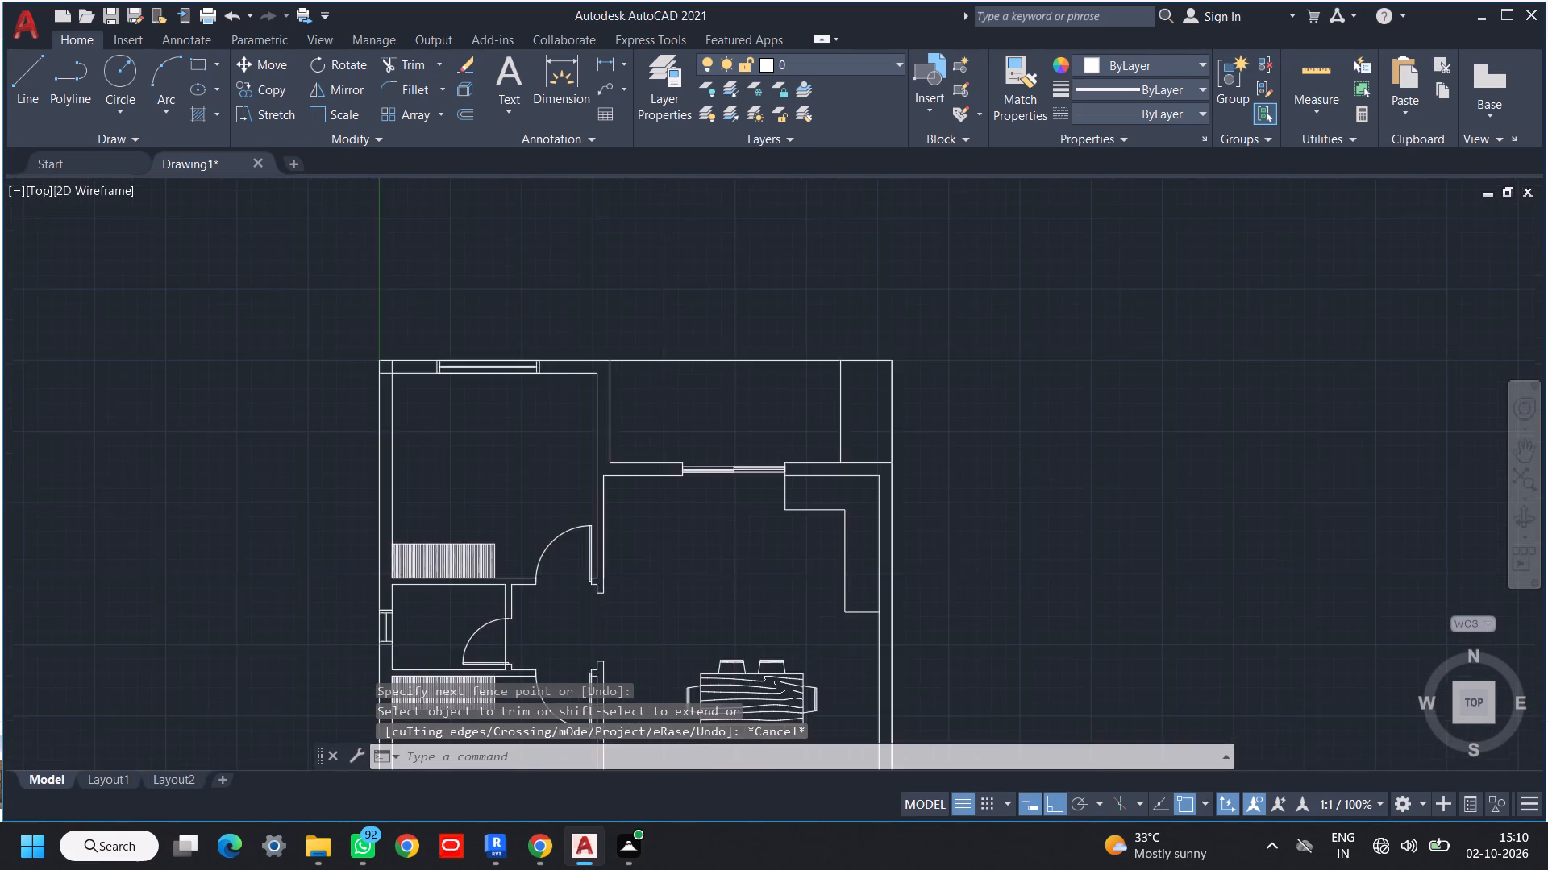
click(793, 488)
click(762, 497)
text(m)
key(space)
scroll(762, 497, up, 3)
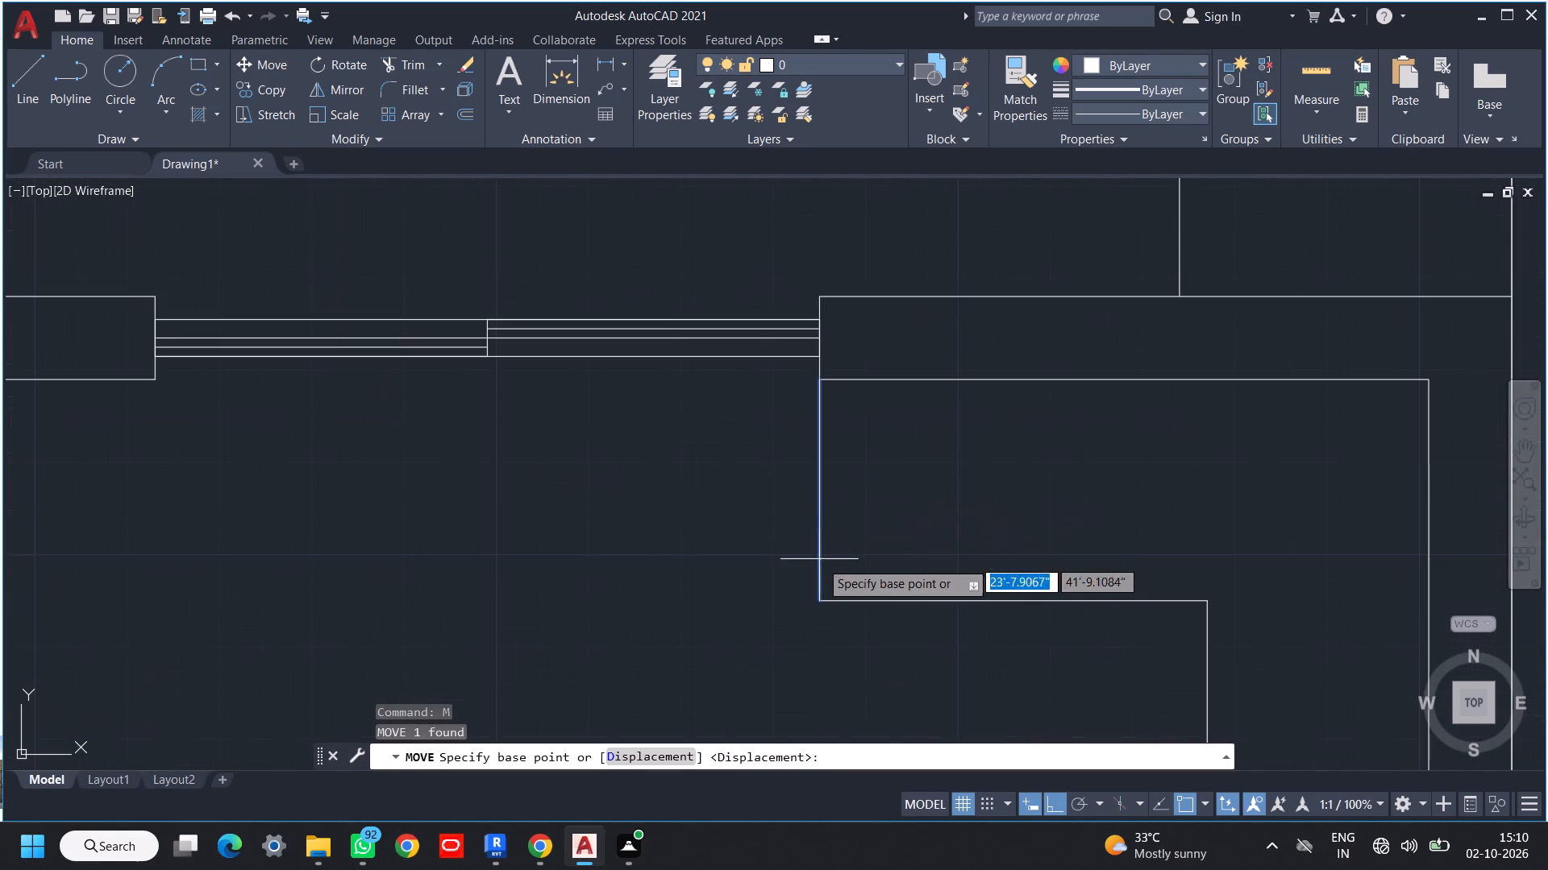
click(819, 595)
text(4")
key(Return)
Trim the piece of the counter's front edge projecting past its moved left end line.
middle_drag(890, 593, 822, 503)
text(tr)
key(space)
key(space)
drag(767, 495, 766, 504)
click(752, 552)
scroll(752, 552, down, 2)
middle_drag(752, 546, 742, 492)
key(Escape)
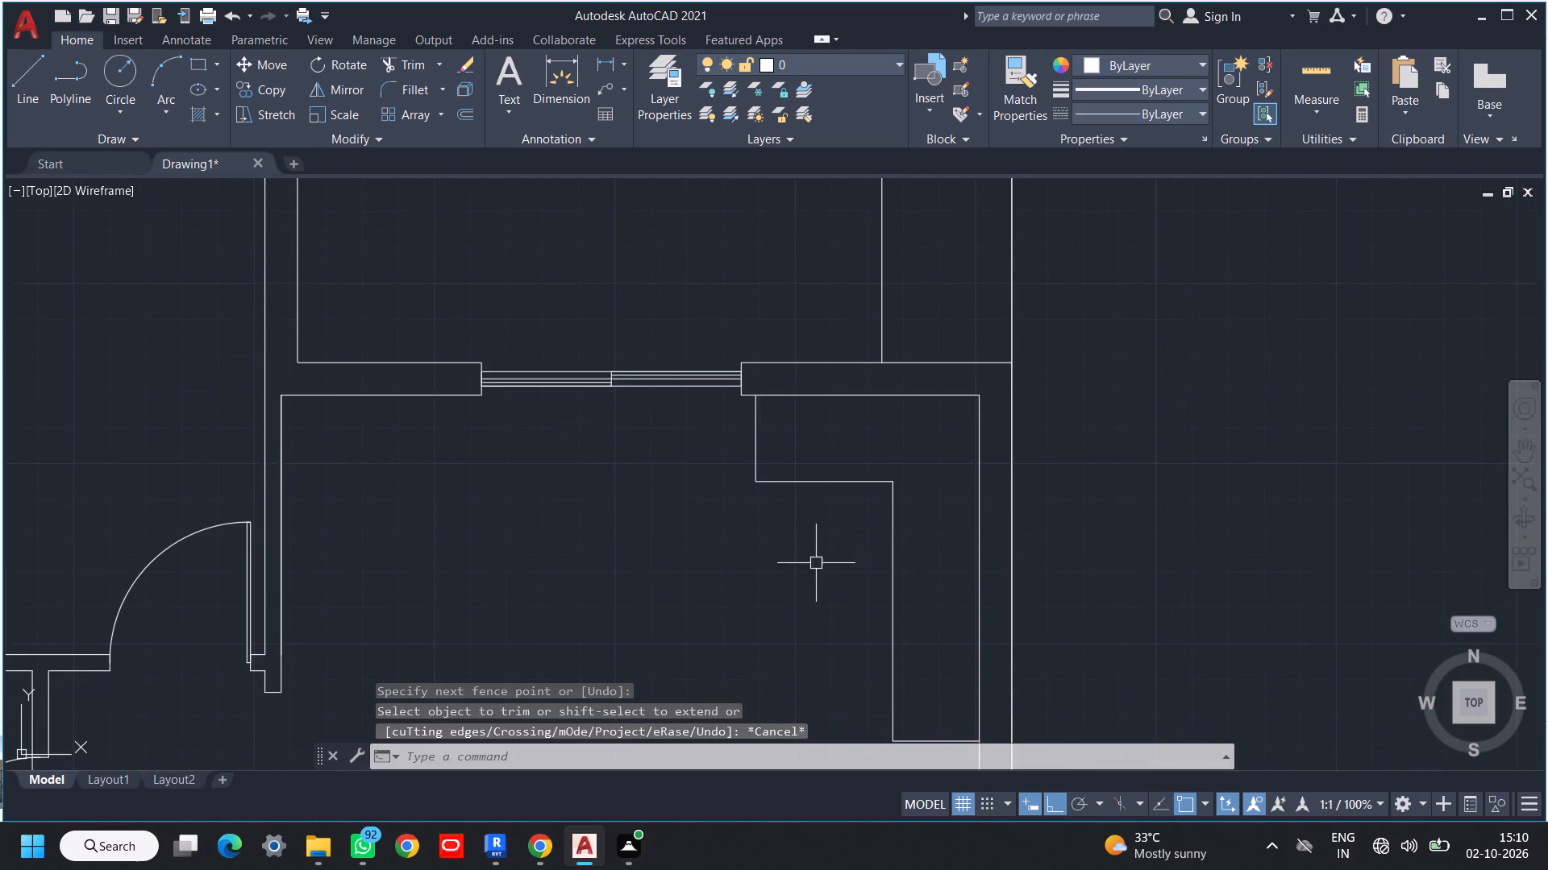
Shift the dining set slightly up and to the left in the large room, away from the right wall.
scroll(816, 564, down, 1)
middle_drag(819, 603, 817, 441)
scroll(889, 603, down, 1)
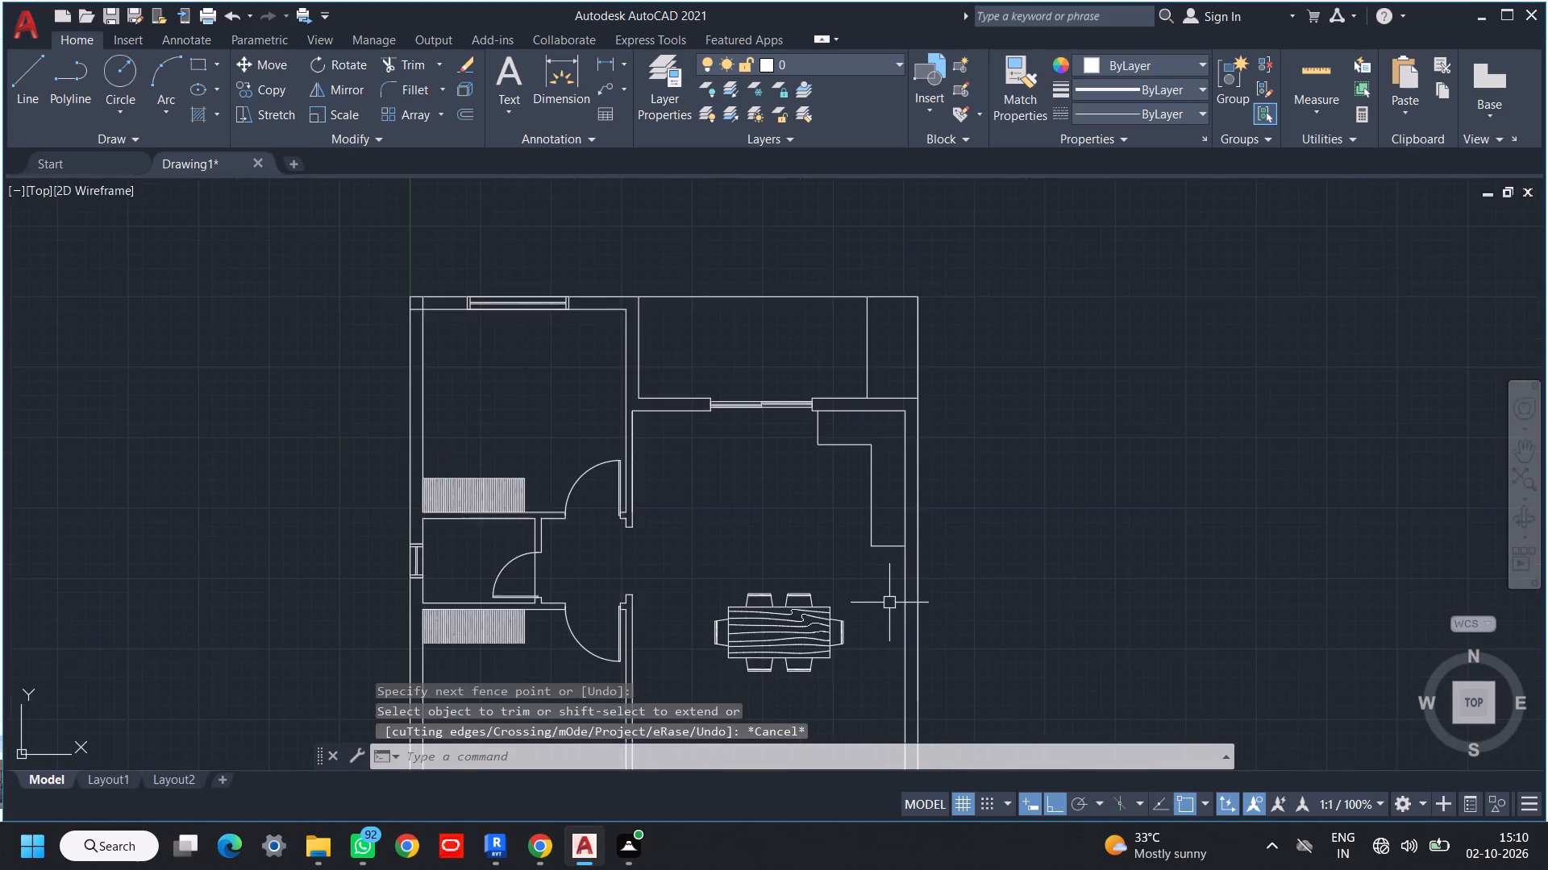
middle_drag(886, 602, 871, 472)
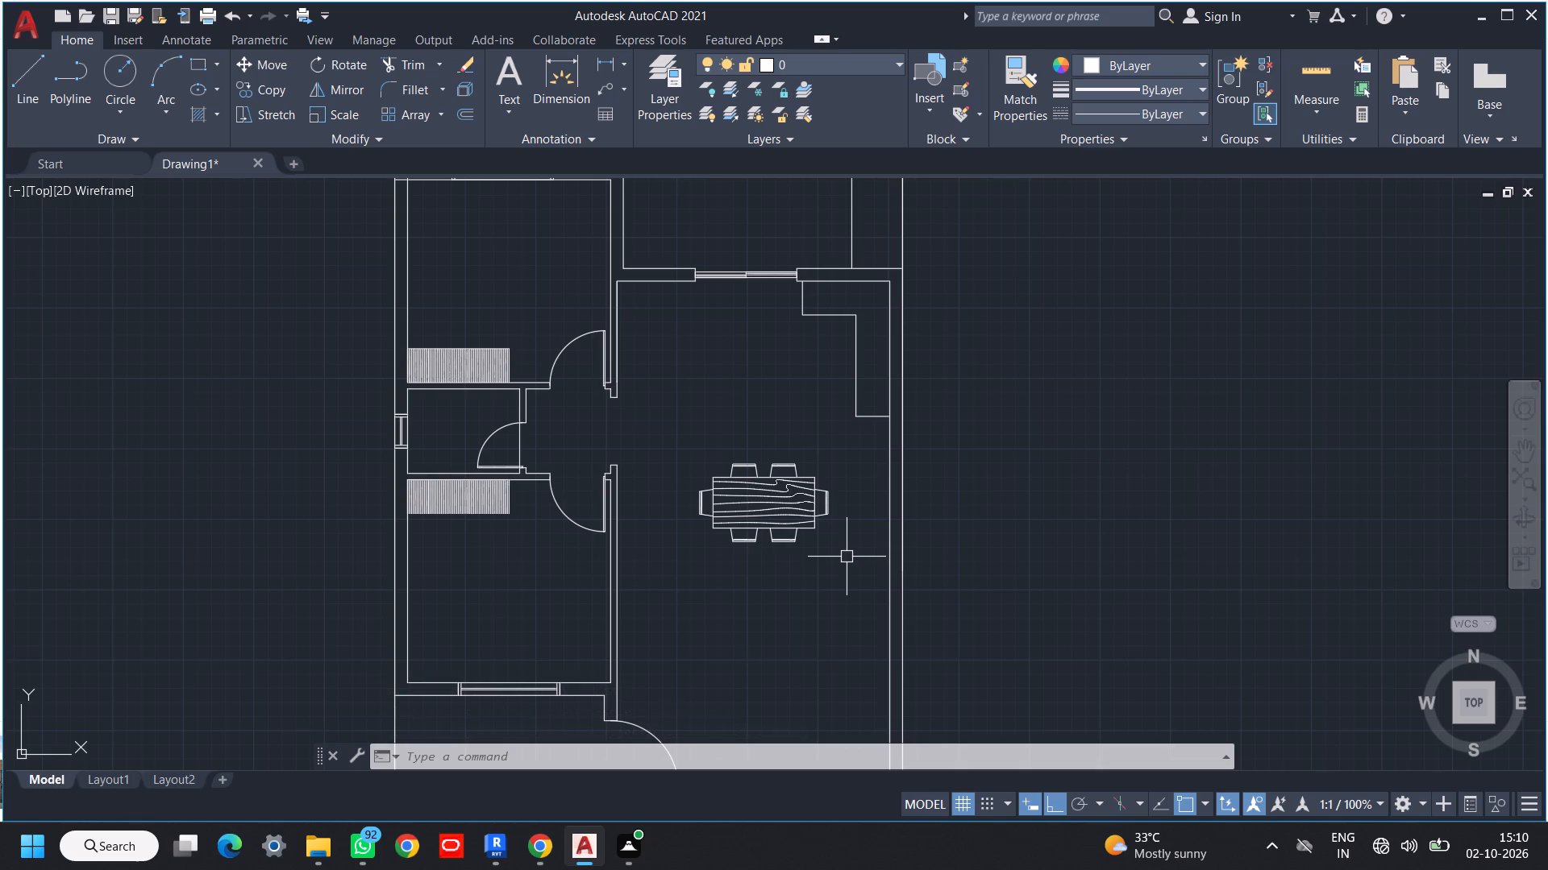
click(781, 515)
drag(766, 502, 750, 486)
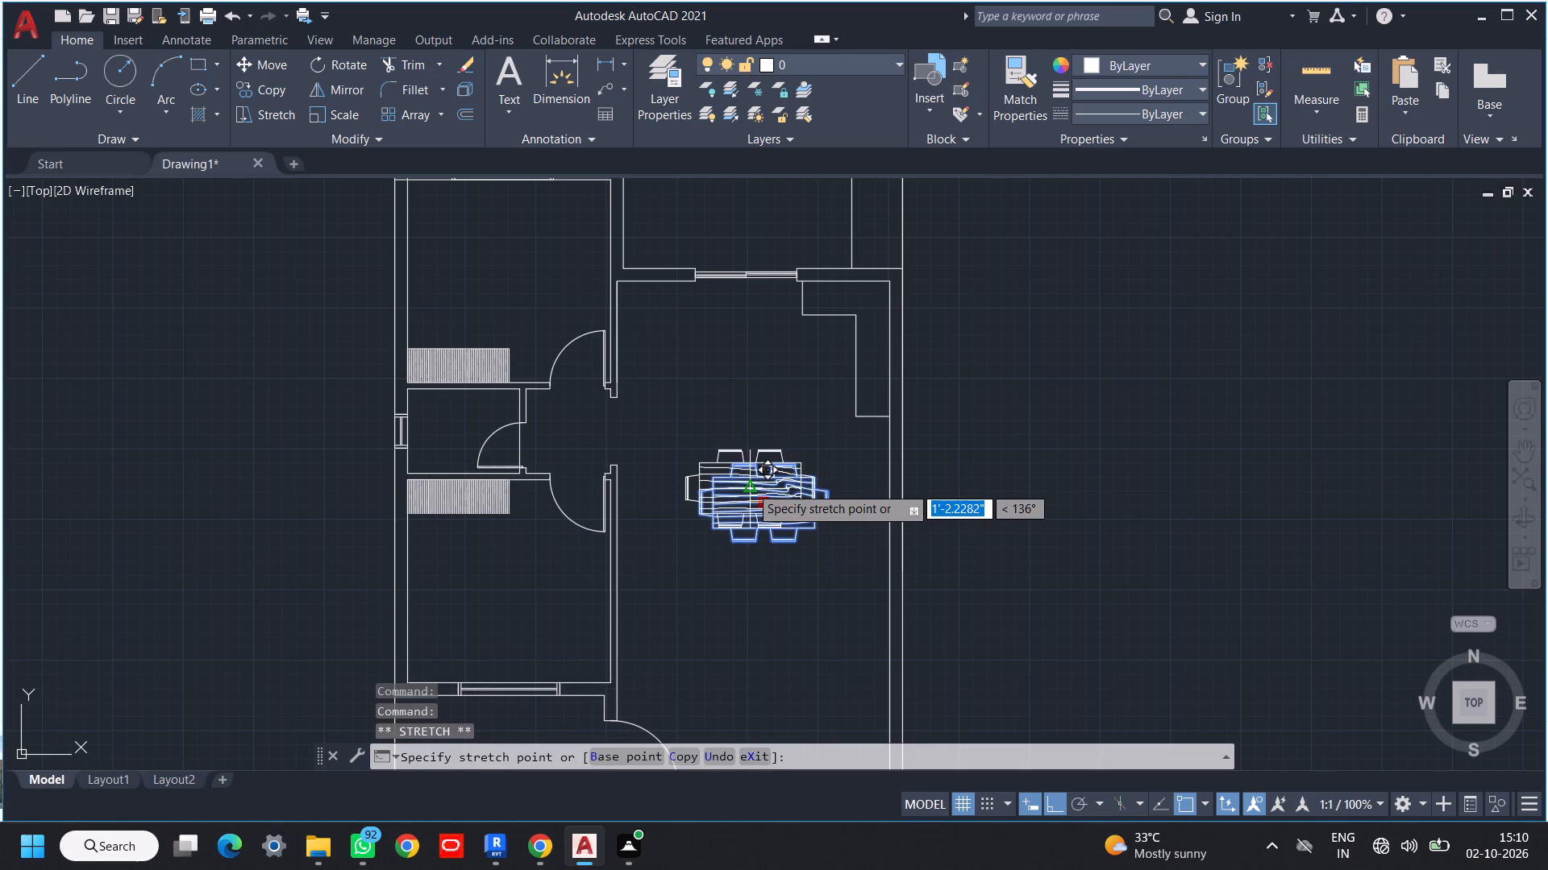
drag(750, 486, 747, 477)
click(747, 477)
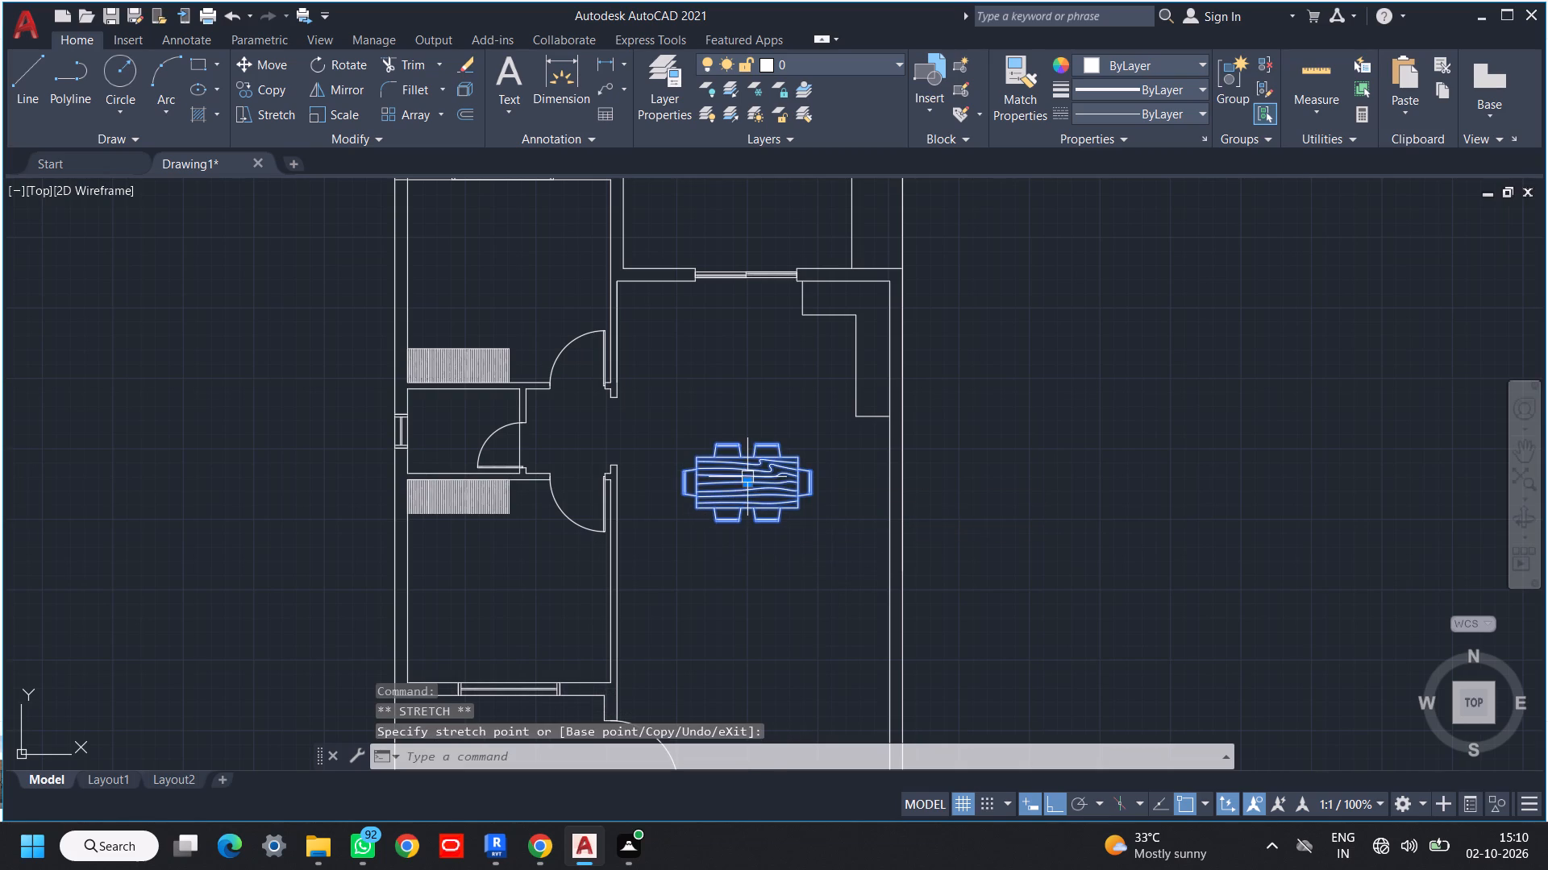
scroll(1047, 553, down, 1)
middle_drag(1046, 553, 1044, 529)
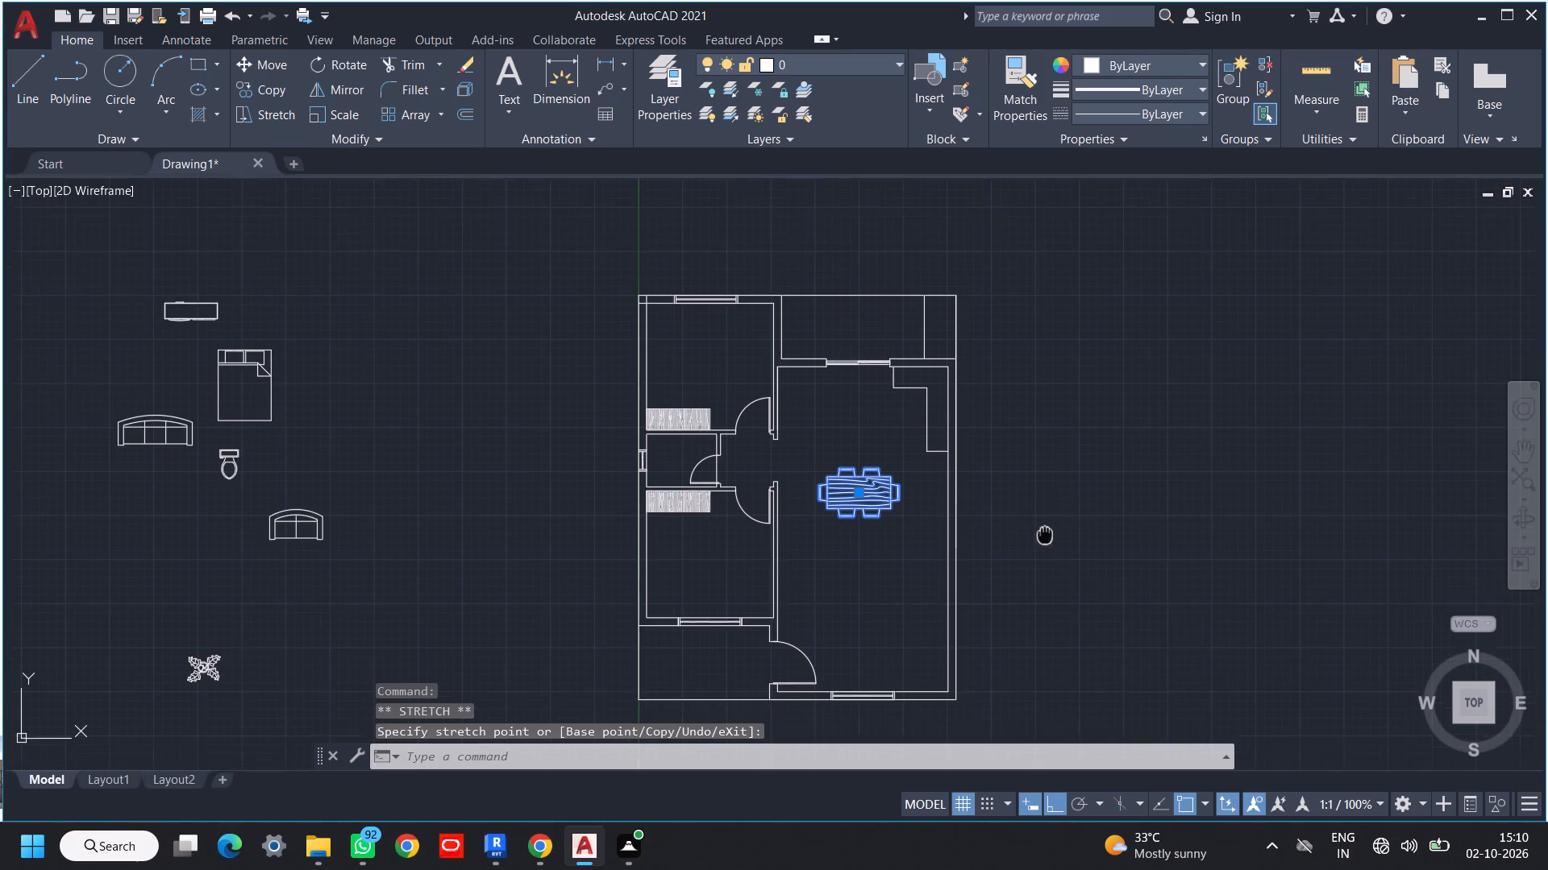
middle_drag(1044, 529, 1027, 466)
key(Escape)
key(Escape)
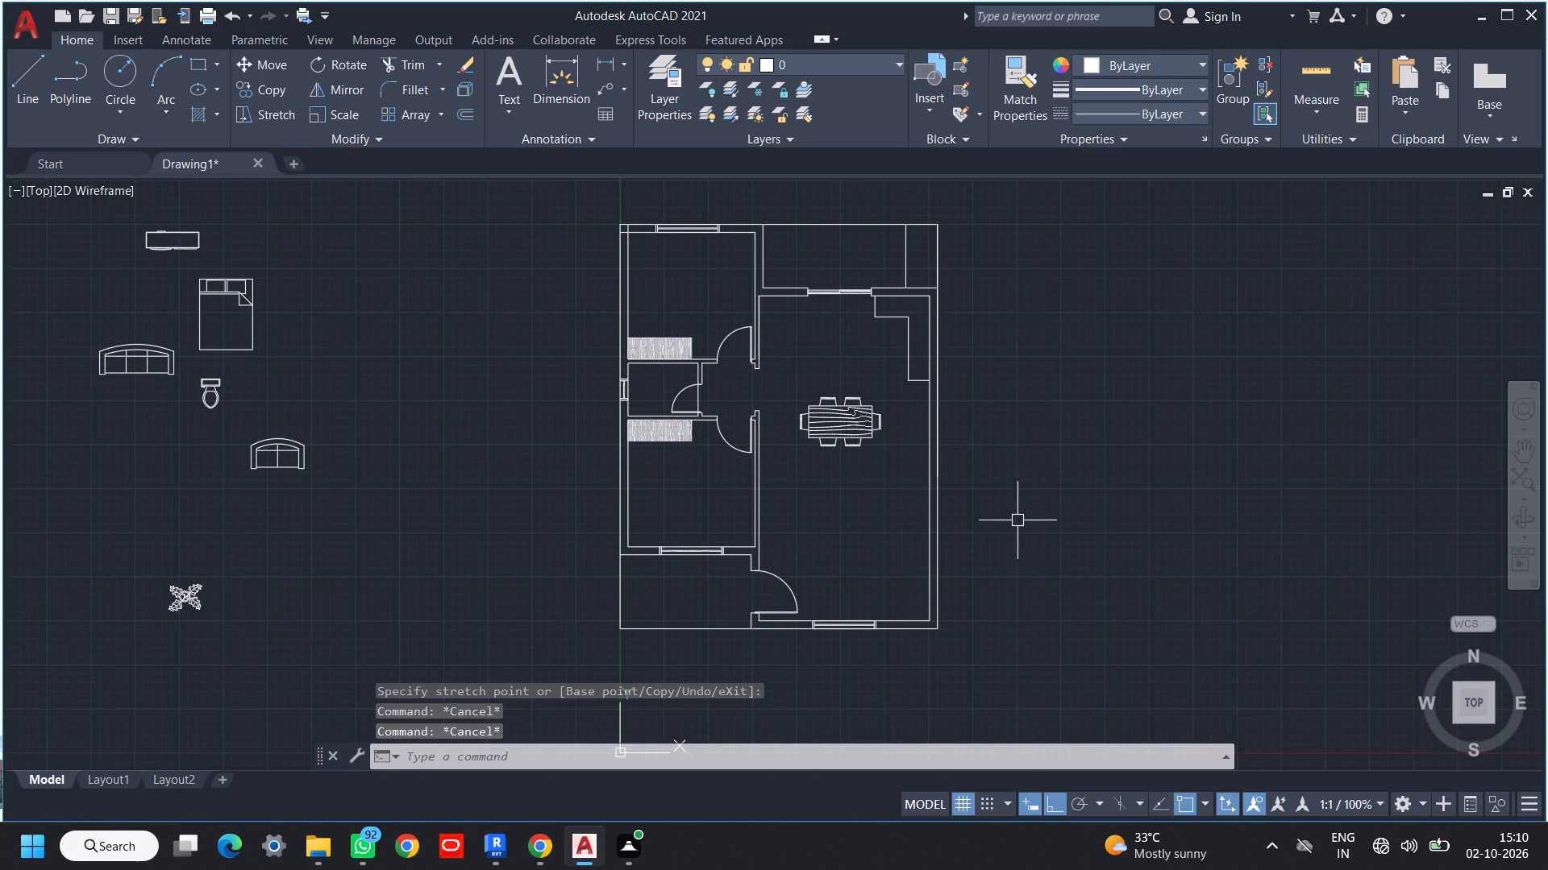
Draw a rectangle about 9'-2" wide in the lower part of the large room, between the dining set and bottom window.
middle_drag(1017, 524, 1014, 478)
text(rec)
key(space)
scroll(829, 484, up, 1)
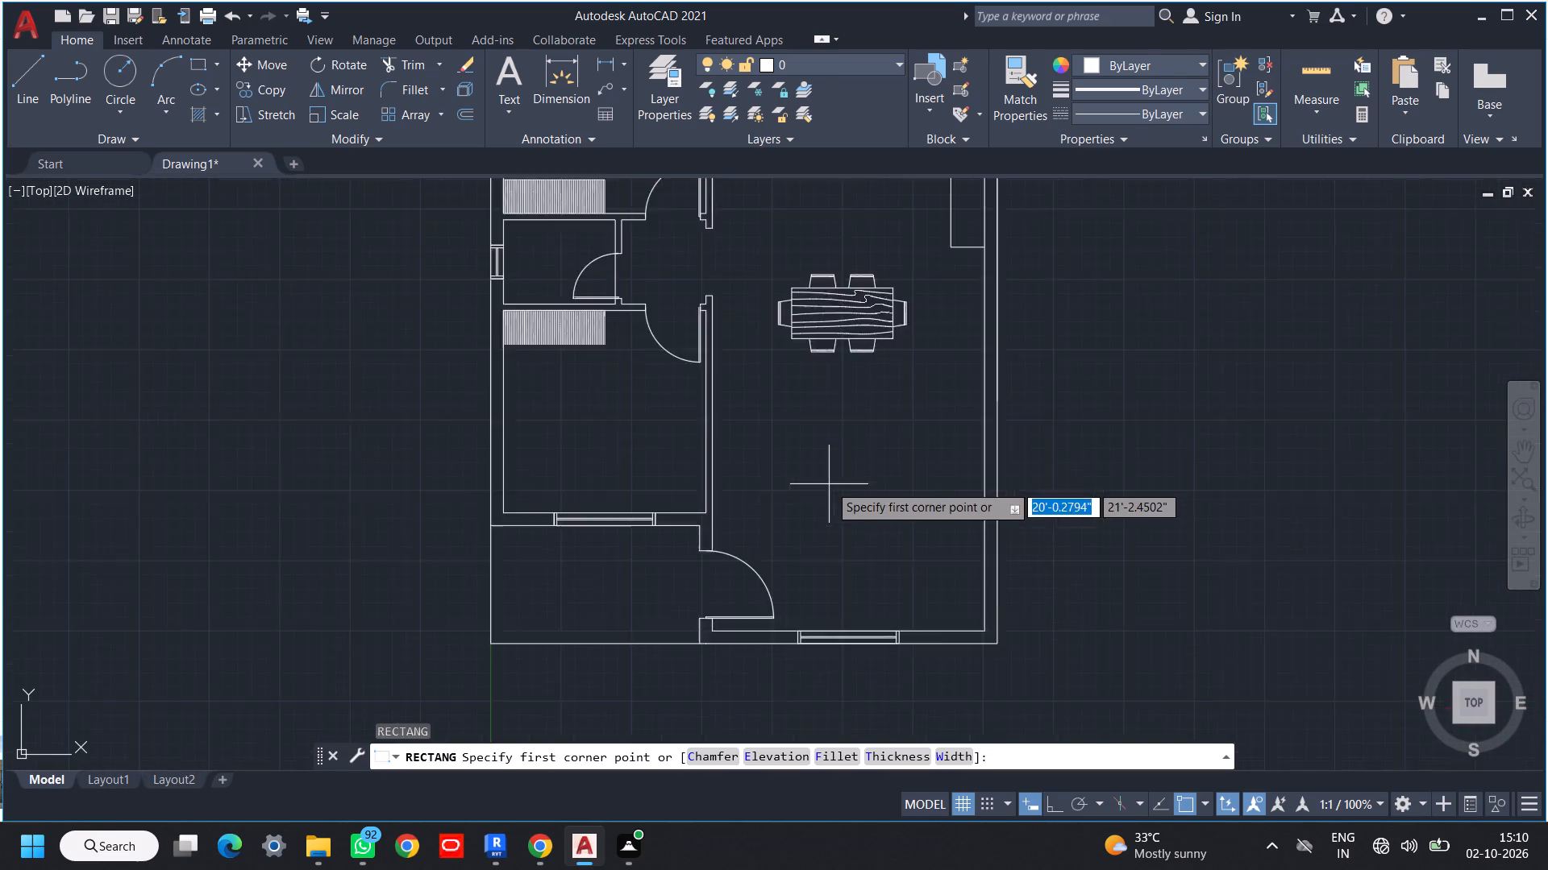
scroll(829, 484, up, 1)
click(769, 420)
middle_drag(939, 606, 855, 552)
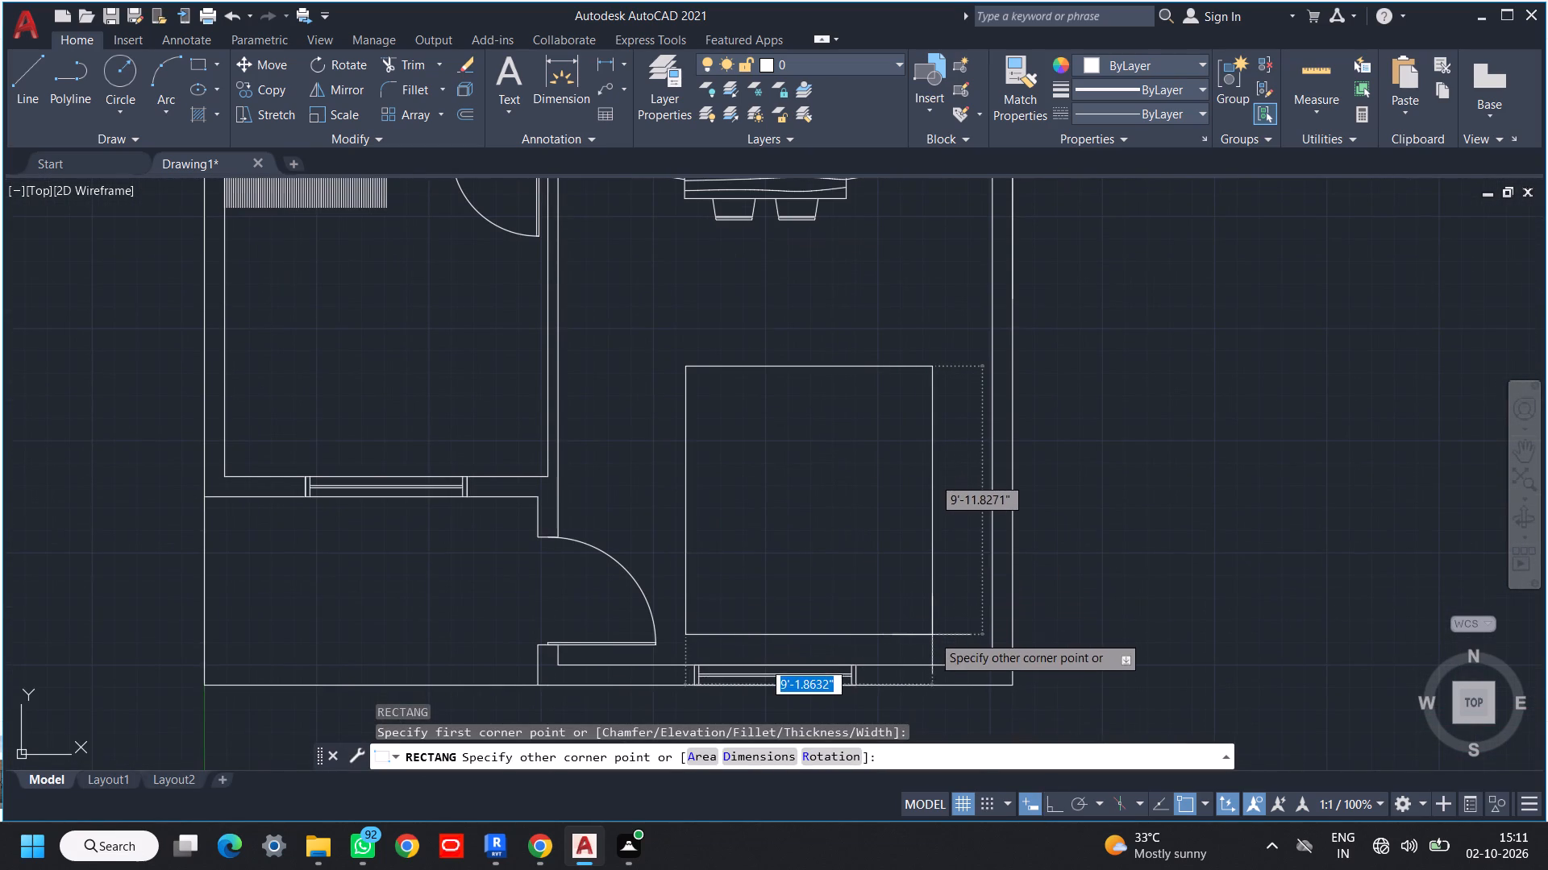
click(932, 621)
middle_drag(1064, 590, 1105, 653)
key(Escape)
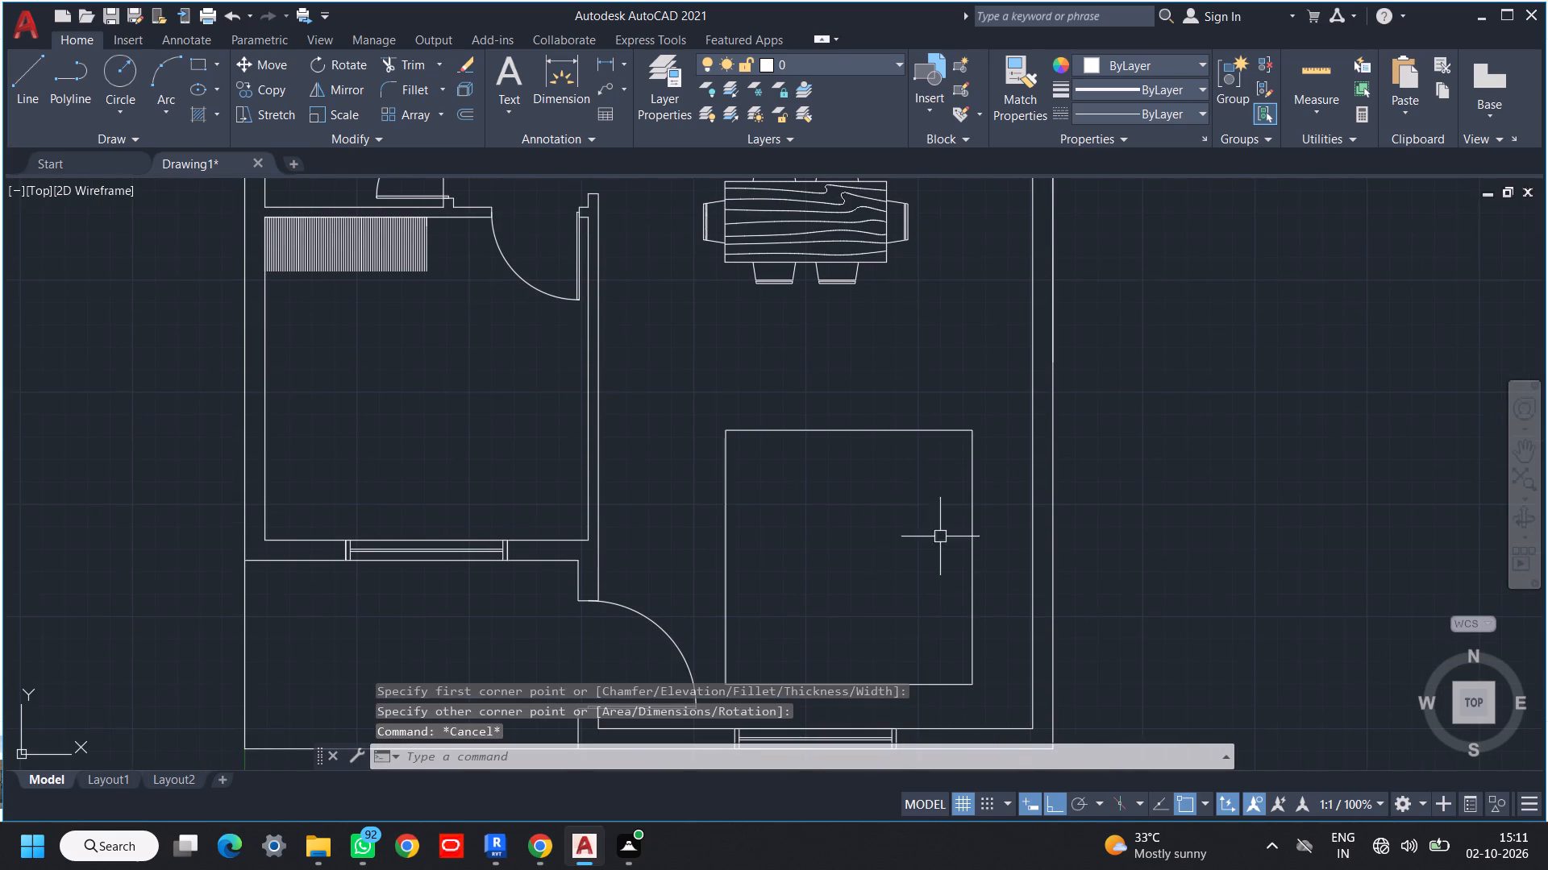
Stretch the rectangle's upper edge upward, closer to the dining set.
click(901, 431)
drag(846, 435, 847, 389)
click(847, 389)
scroll(1186, 458, down, 1)
middle_drag(1121, 475, 1084, 475)
key(Escape)
middle_drag(1072, 533, 1009, 542)
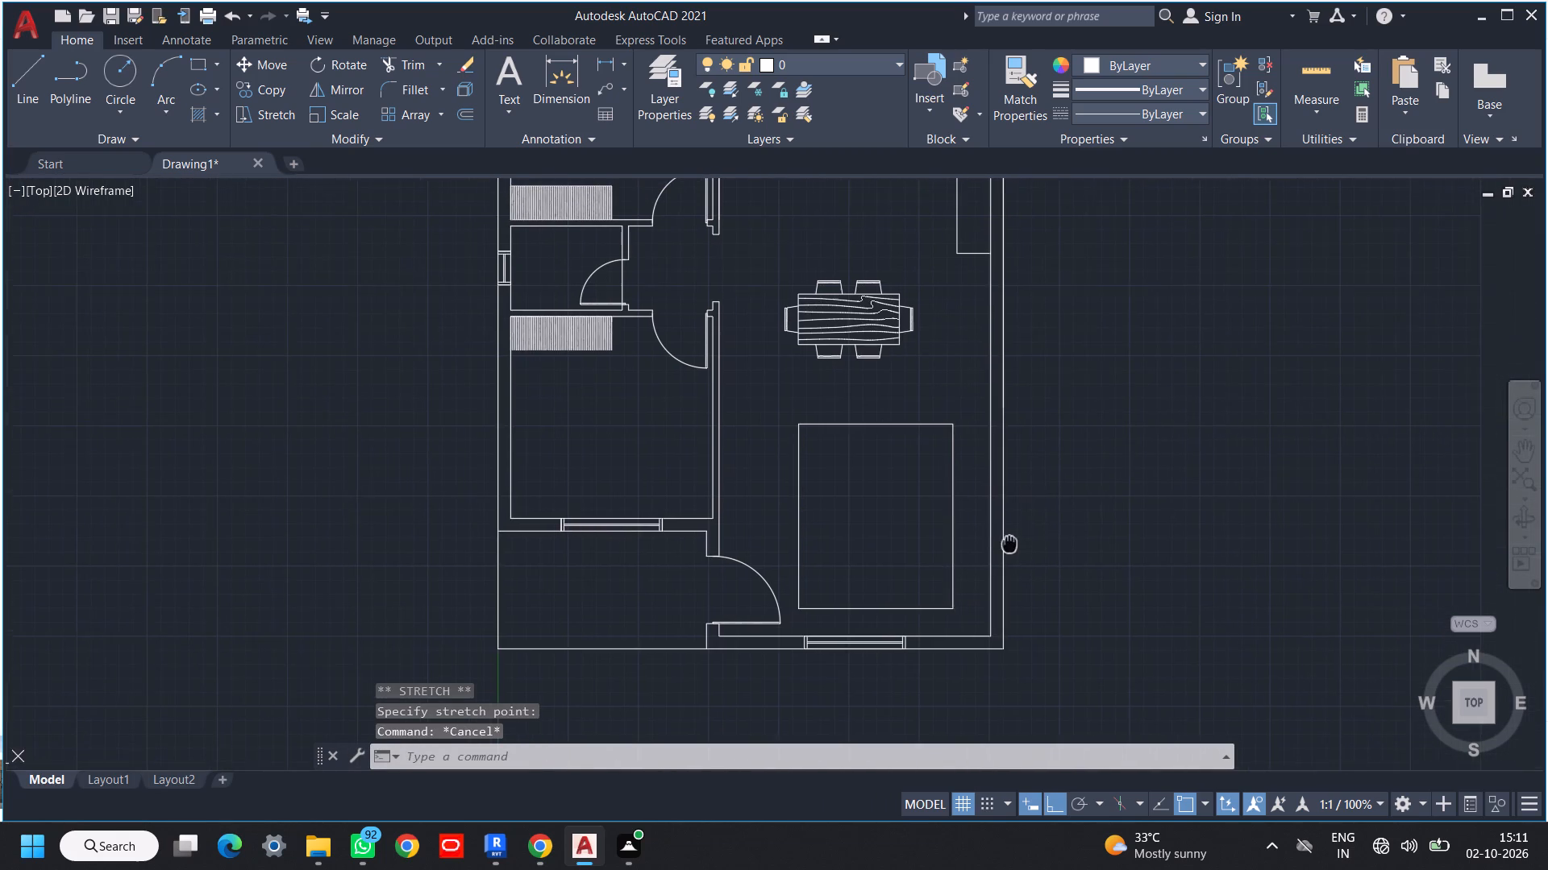
middle_drag(1009, 542, 1018, 575)
Hatch the rectangle below the dining set with a solid fill in colour 199,200,202.
scroll(1021, 575, down, 1)
middle_drag(1051, 570, 992, 564)
text(h)
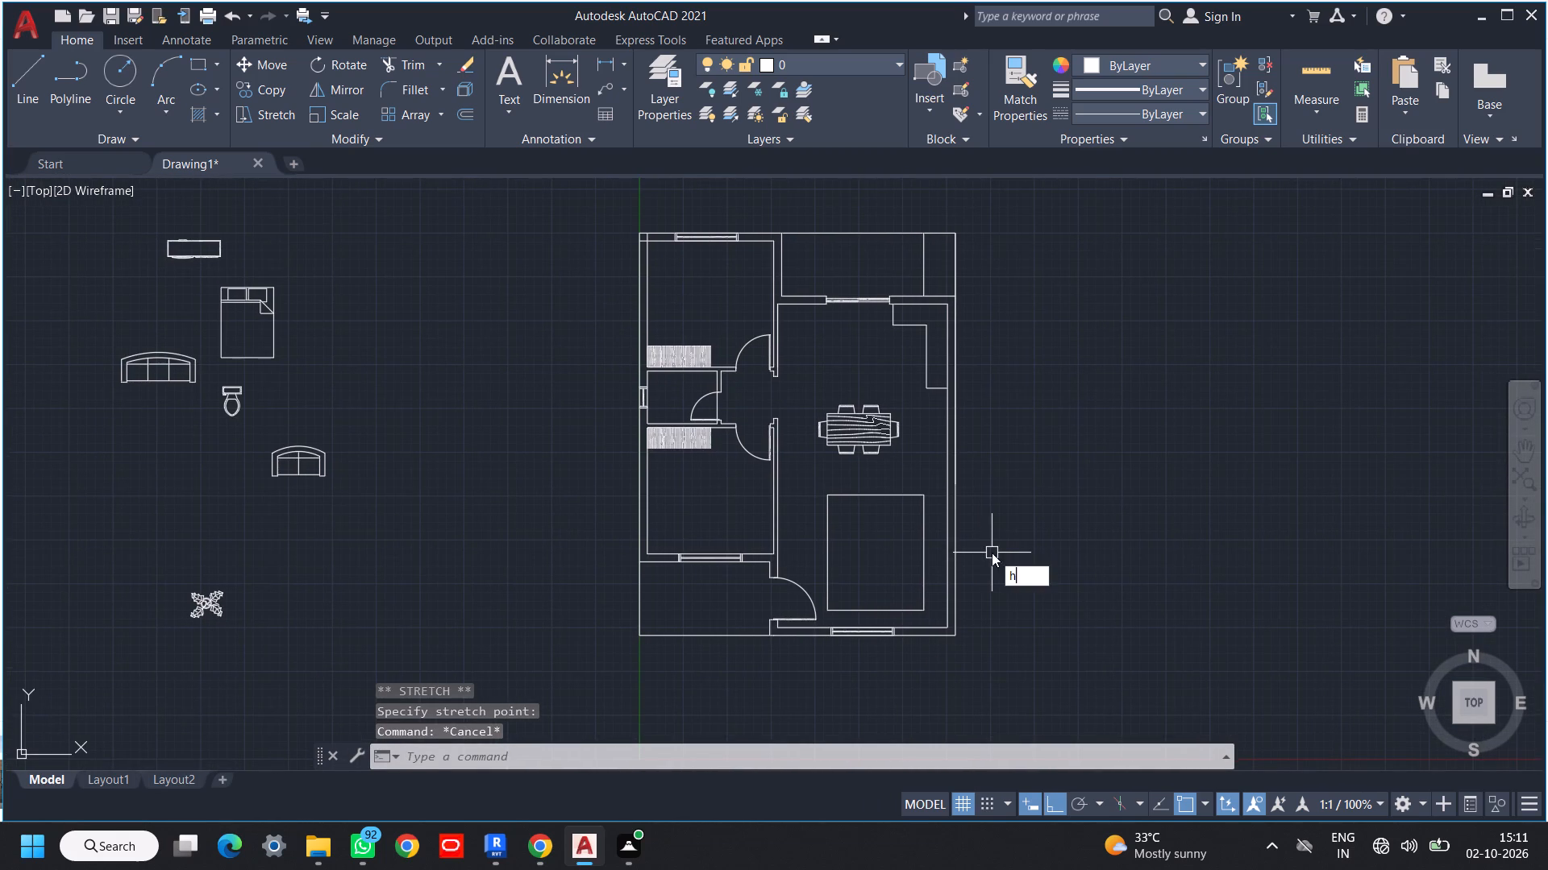
key(space)
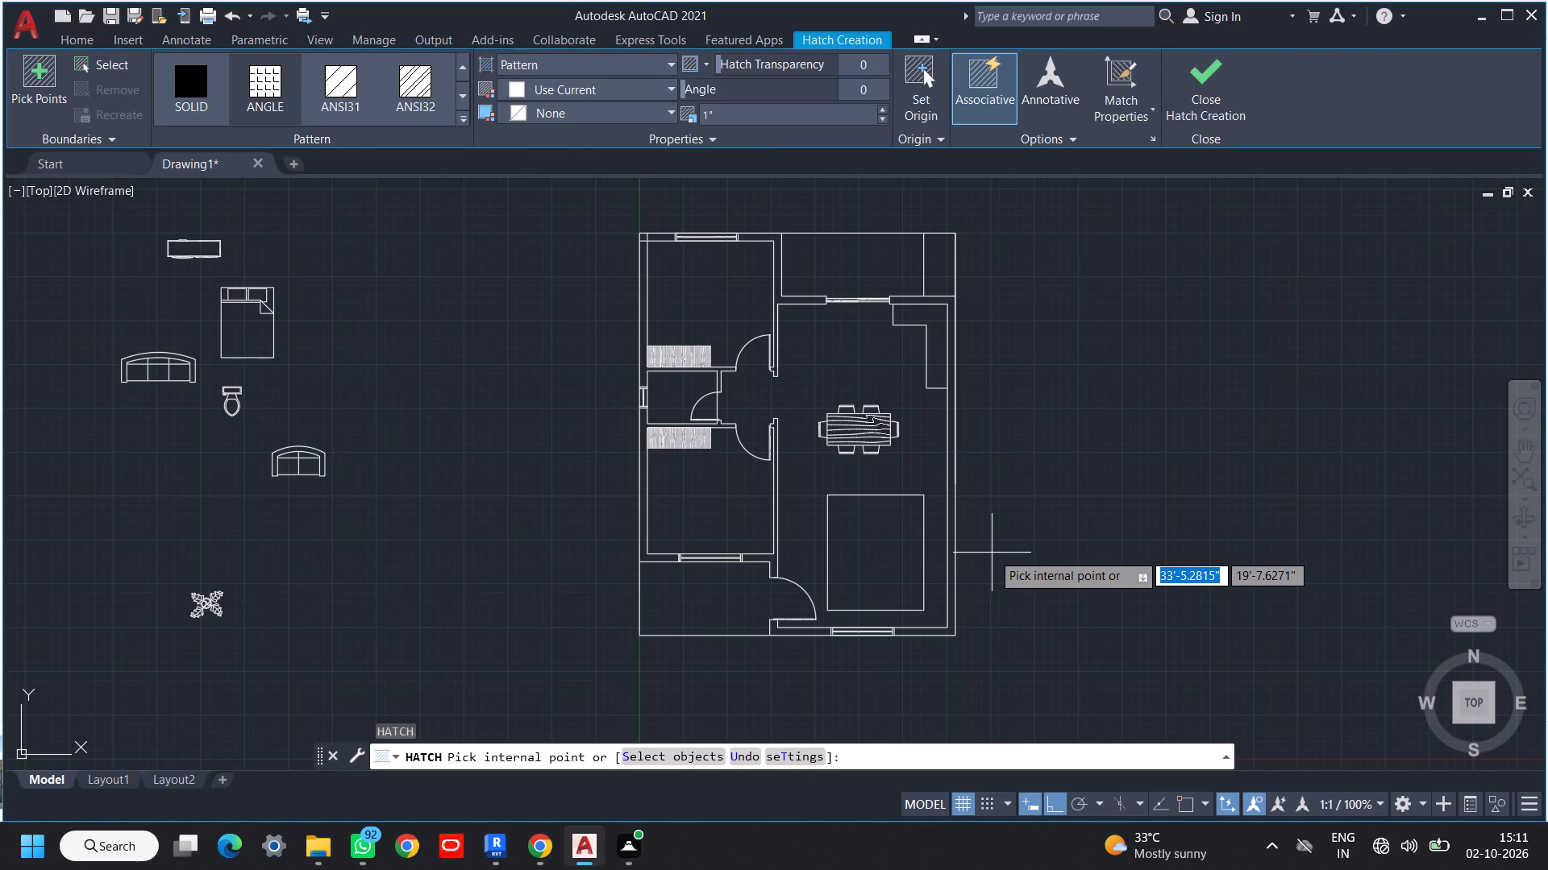
click(189, 87)
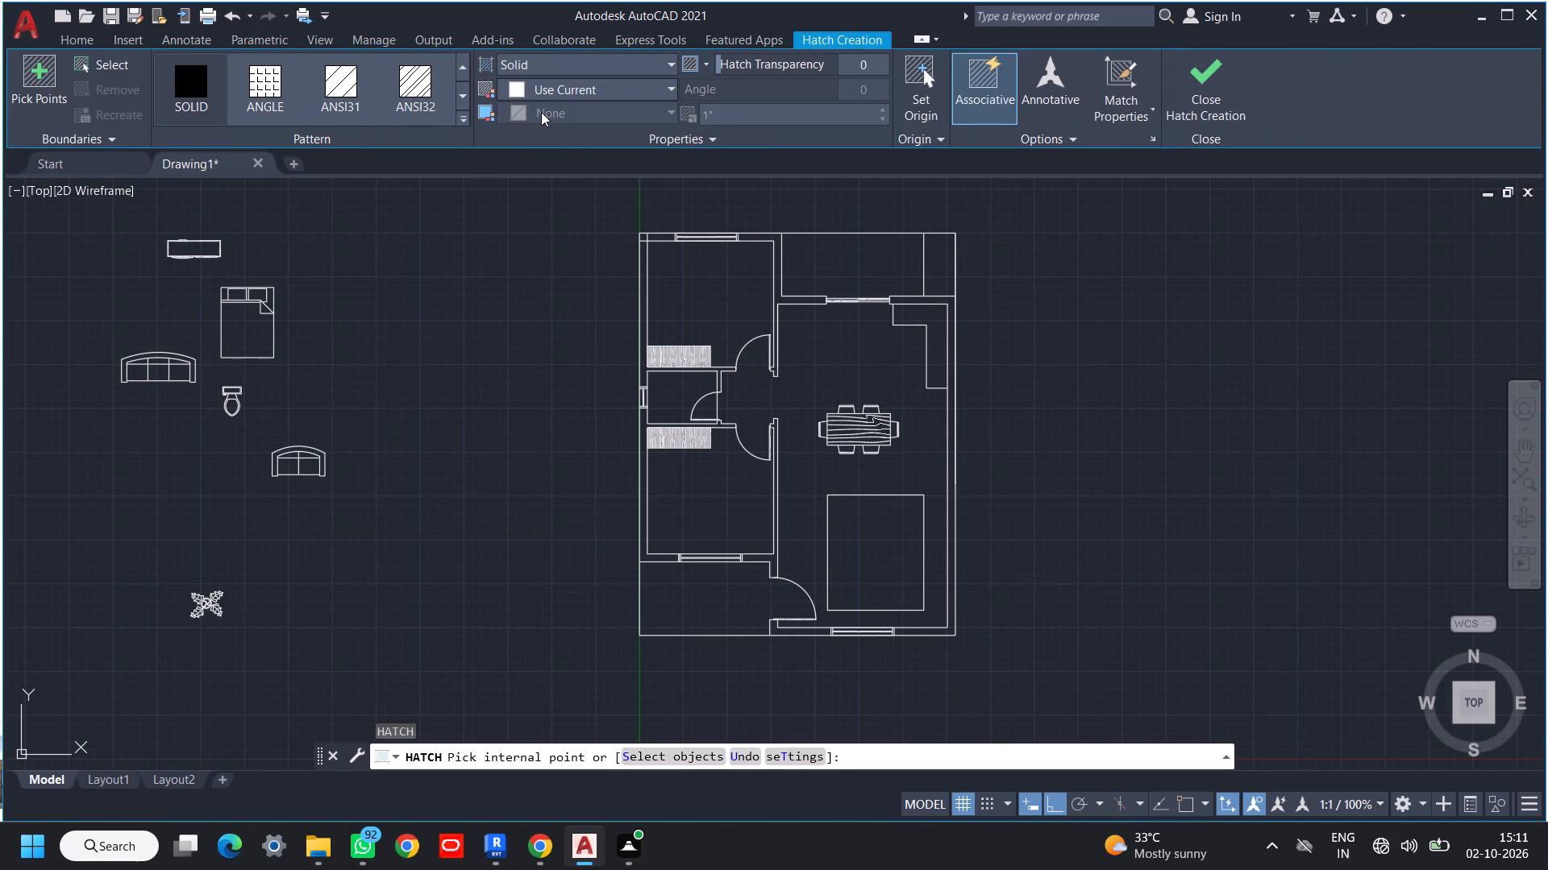
click(668, 89)
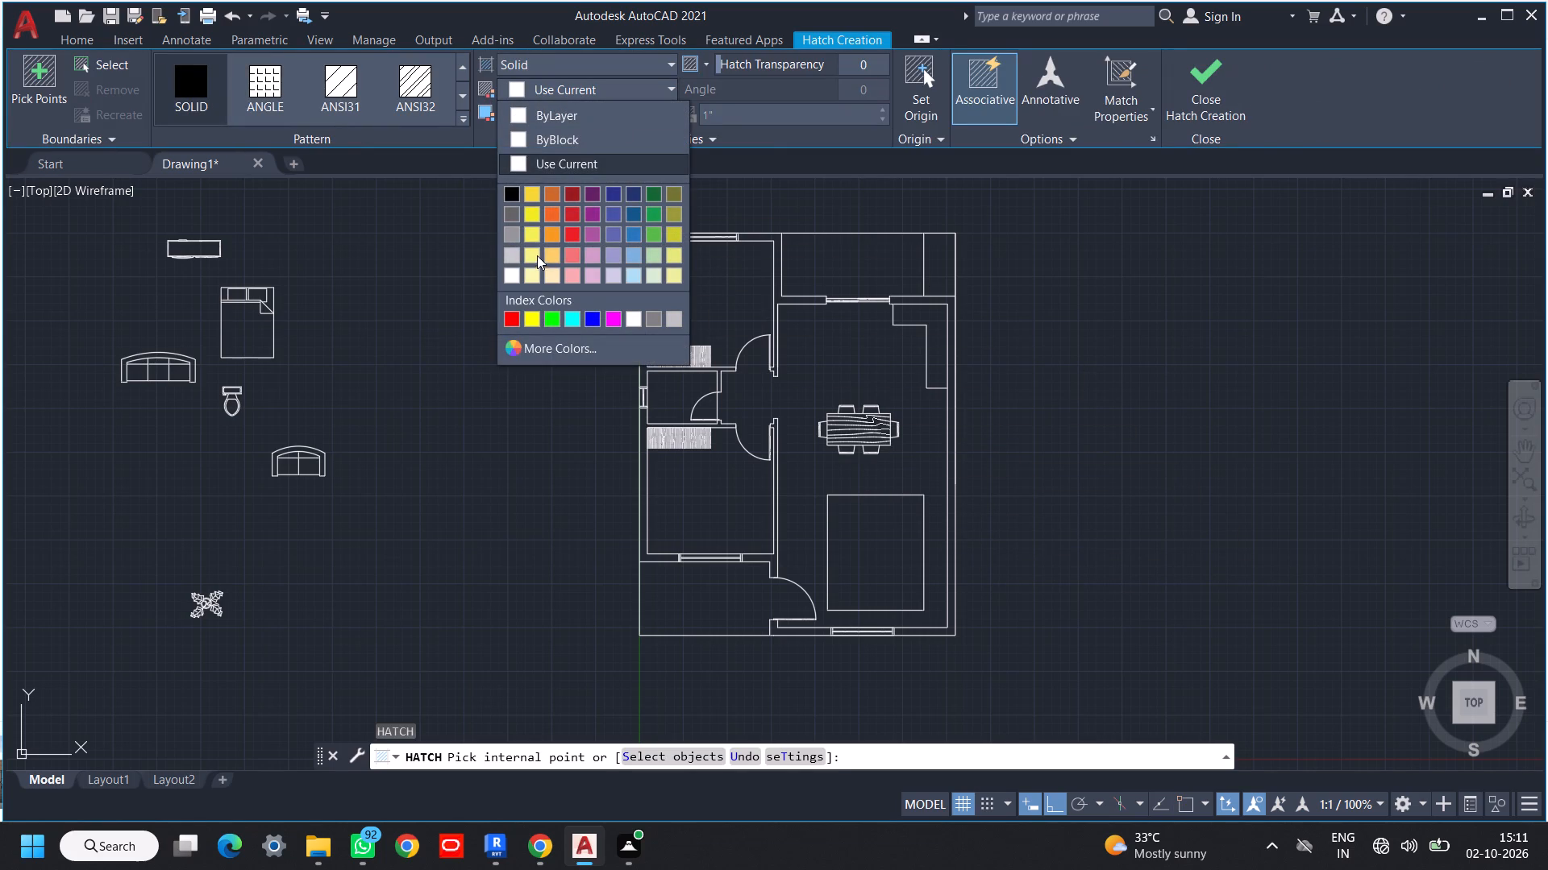
click(512, 228)
click(578, 86)
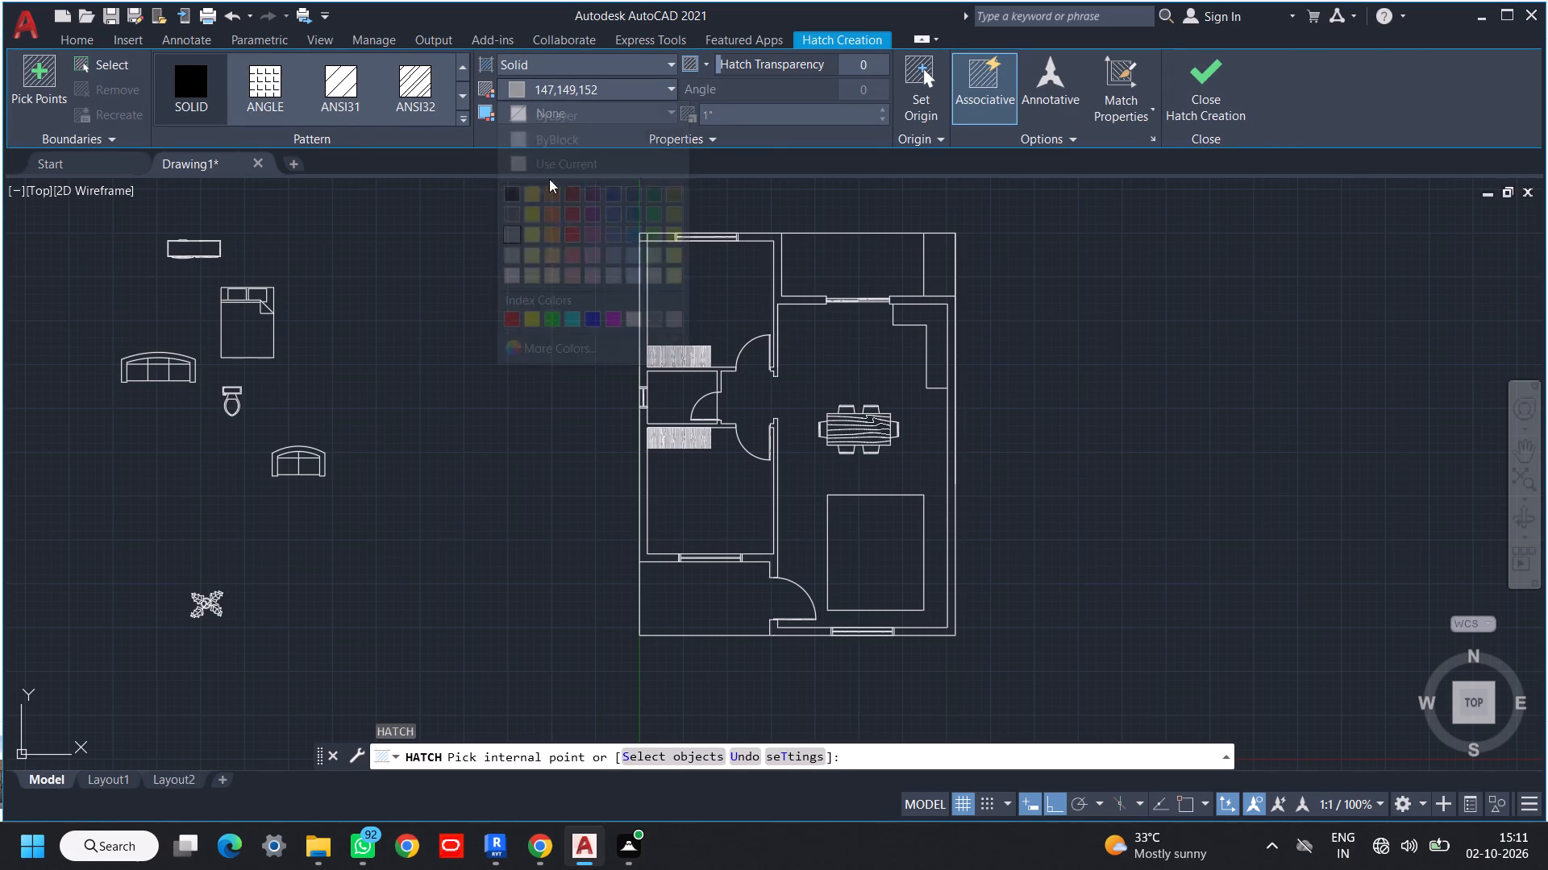
click(508, 255)
click(867, 554)
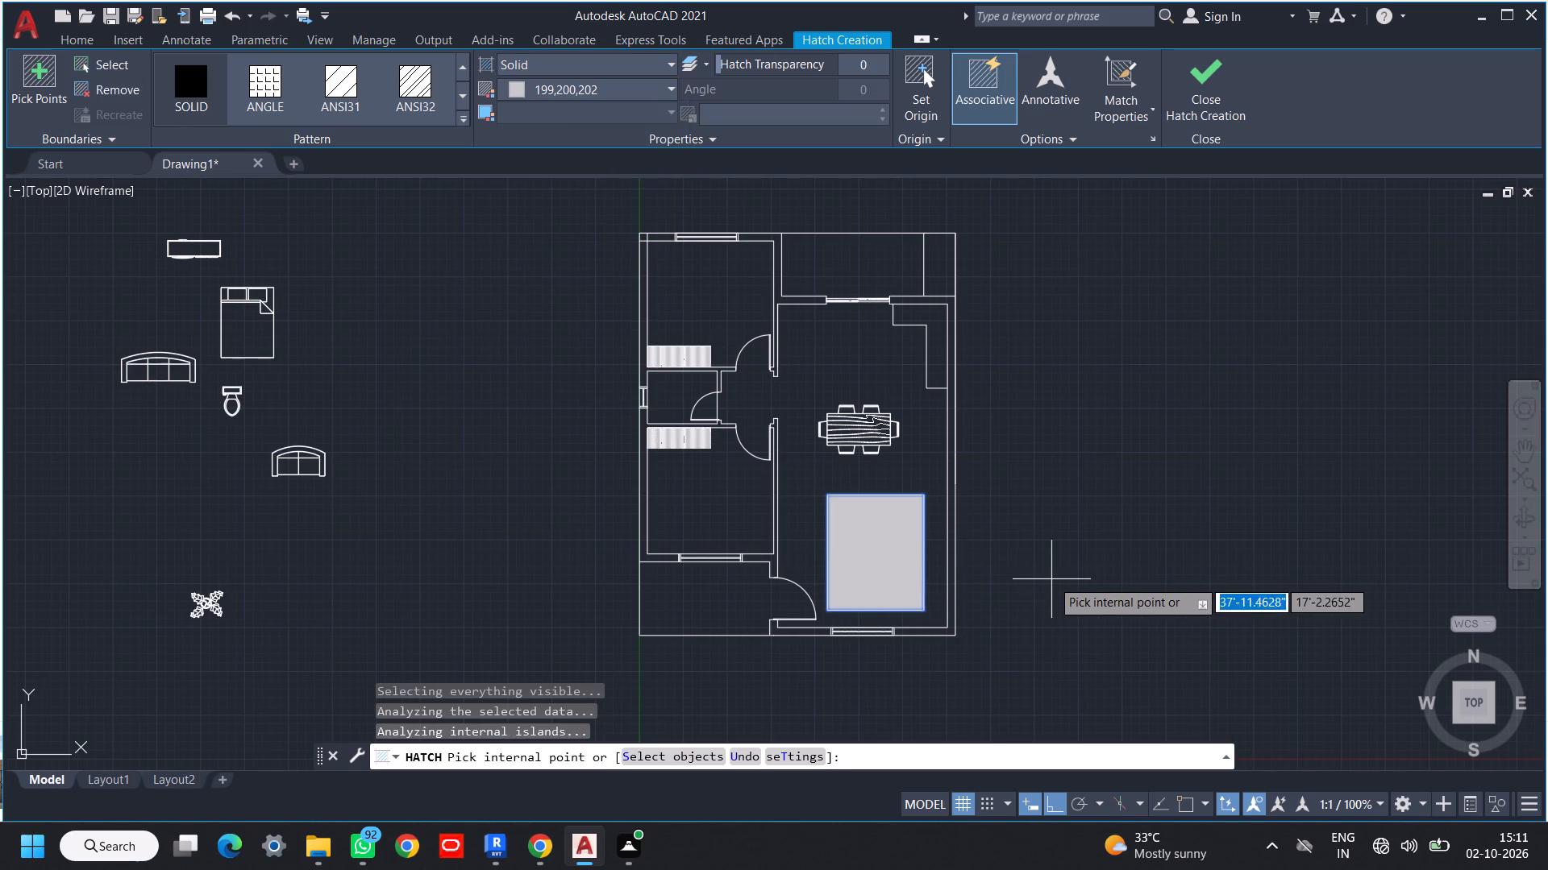
Add the outdoor area above the large room to the same solid grey hatch.
middle_drag(1053, 557, 1096, 532)
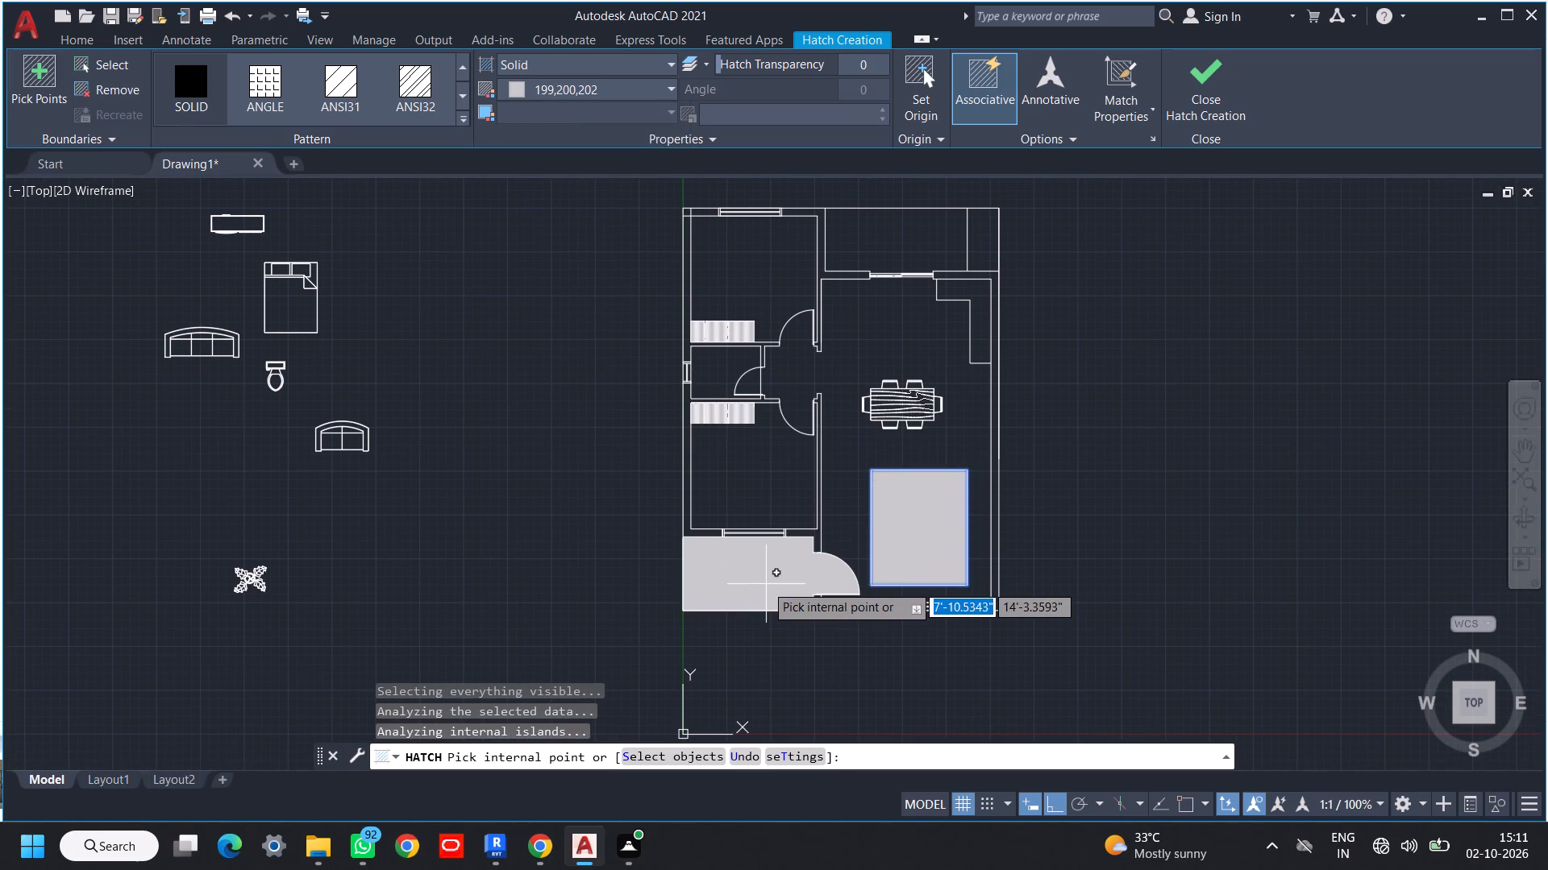
middle_drag(868, 512, 875, 579)
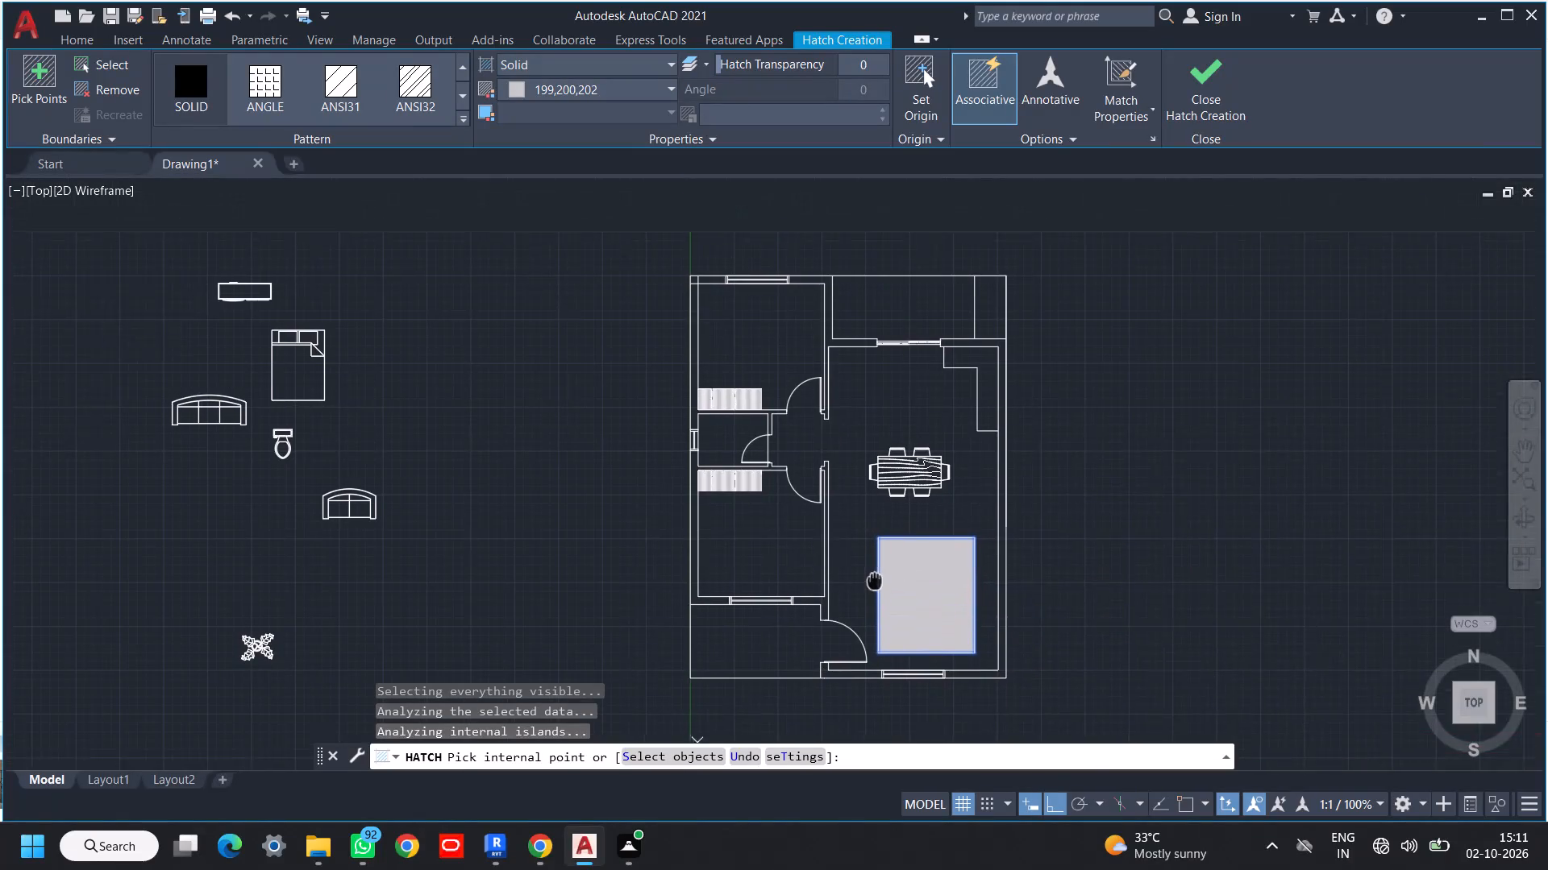
middle_drag(875, 579, 876, 586)
click(929, 322)
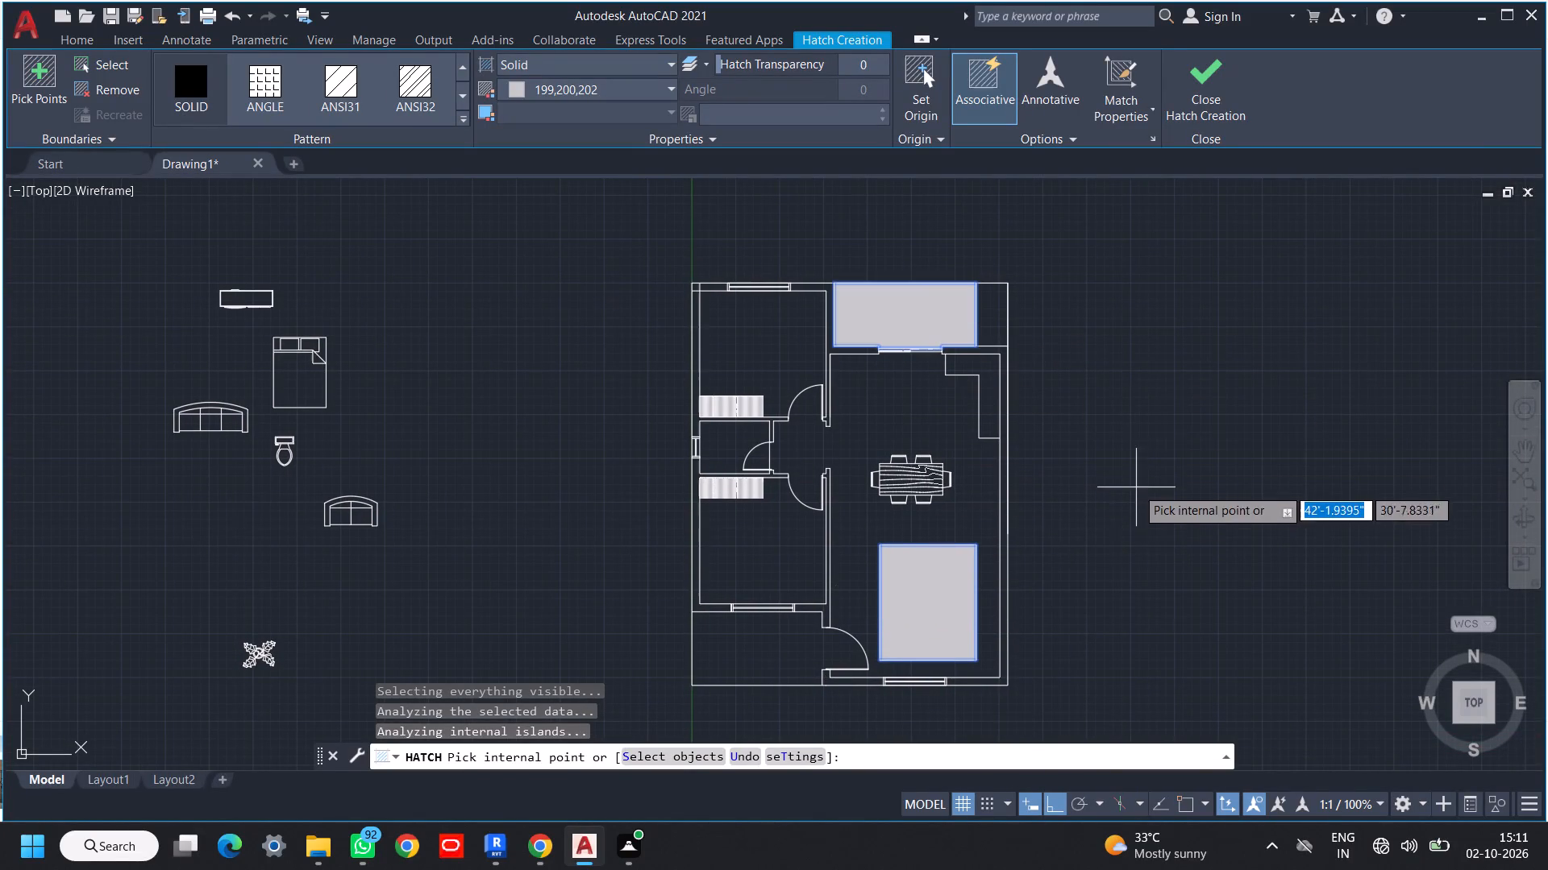
middle_drag(1116, 519, 1157, 417)
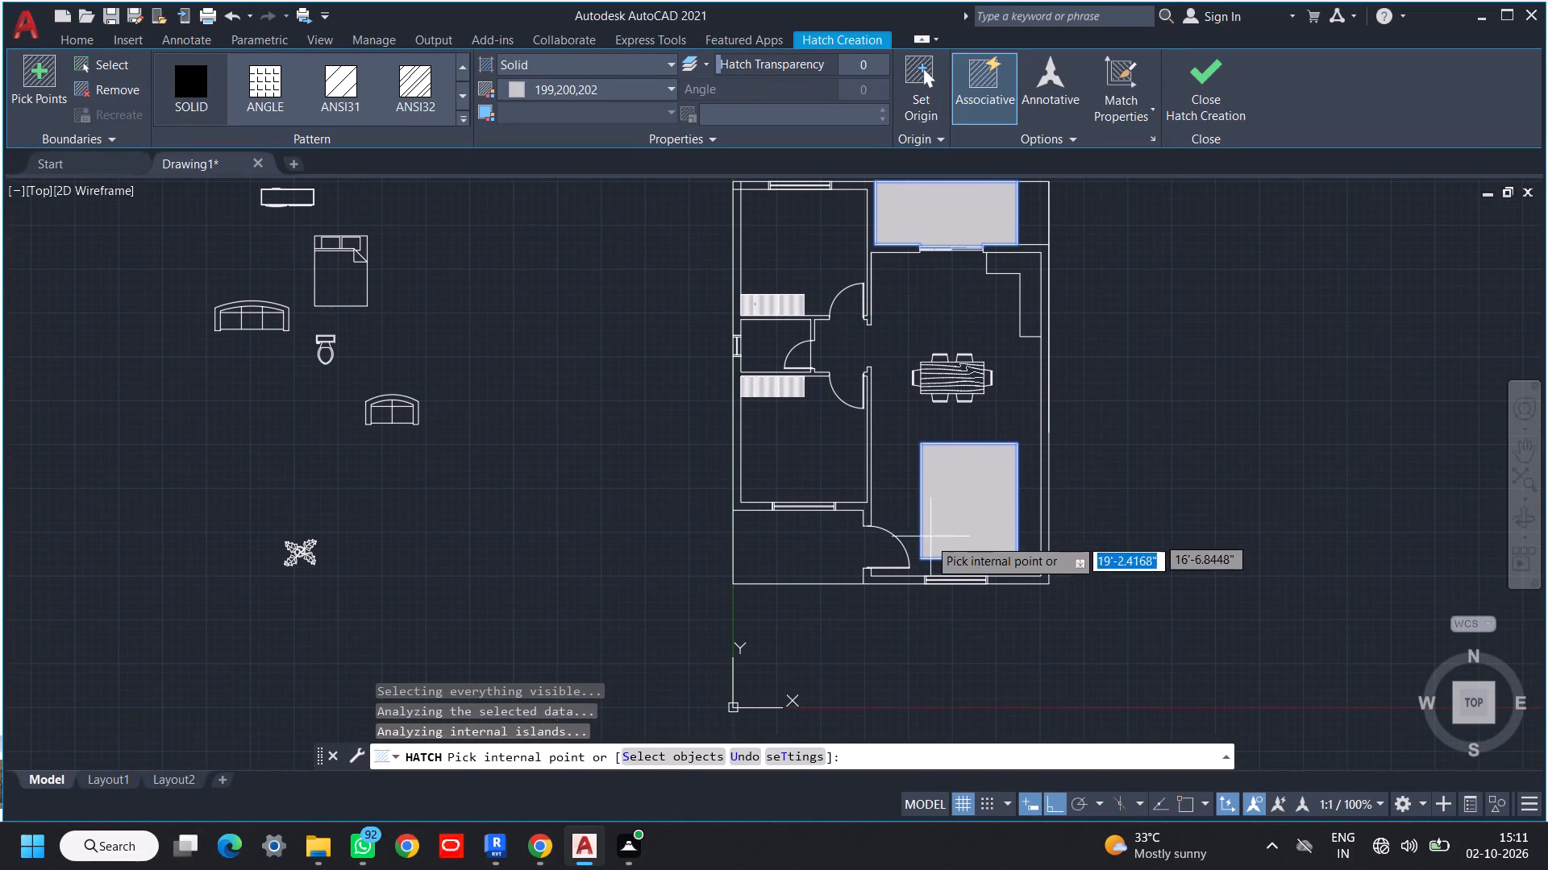
middle_drag(903, 558, 1003, 530)
key(Escape)
Draw a line closing the entrance door opening along the porch's inner edge.
text(l)
key(space)
scroll(975, 529, up, 3)
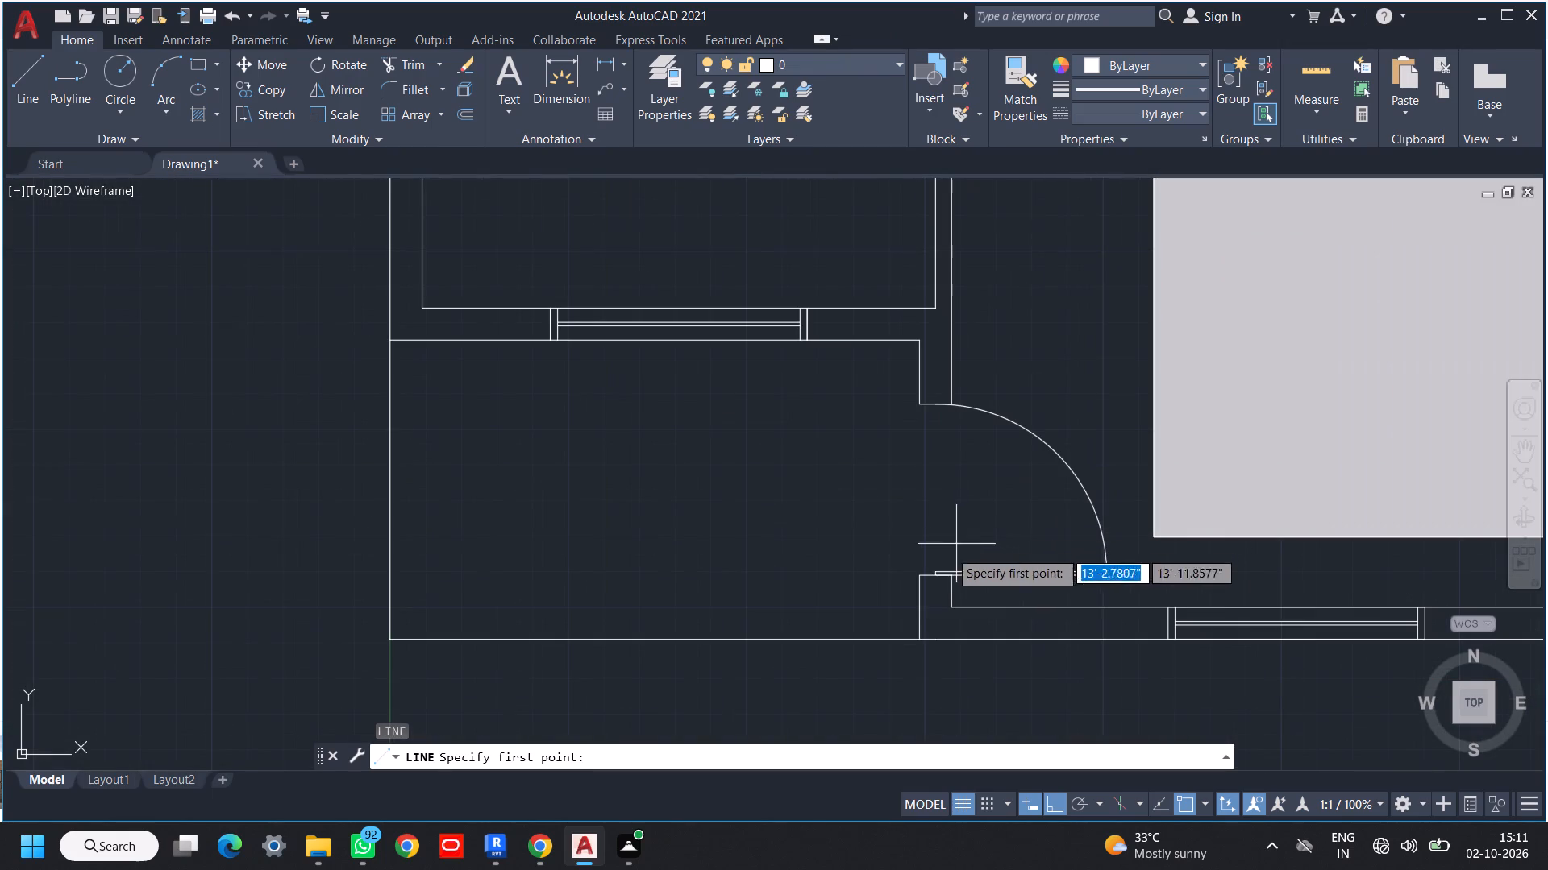
click(920, 579)
click(923, 399)
scroll(913, 444, down, 2)
middle_drag(909, 459, 890, 473)
key(Escape)
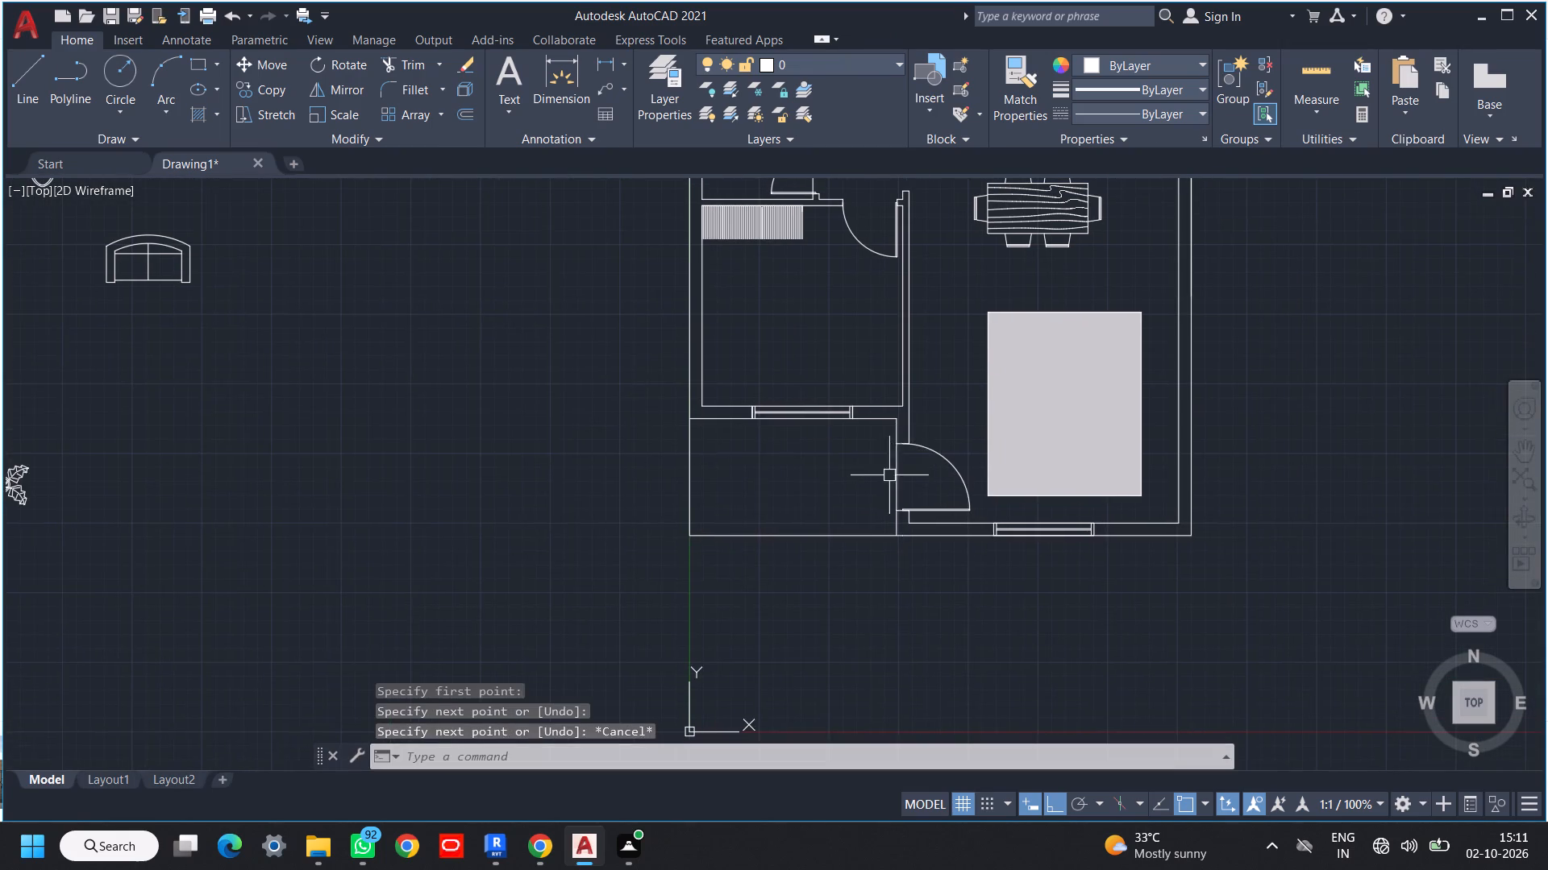
Hatch the entrance porch at the plan's lower left corner with the solid 199,200,202 fill.
key(Escape)
text(h)
key(space)
click(776, 463)
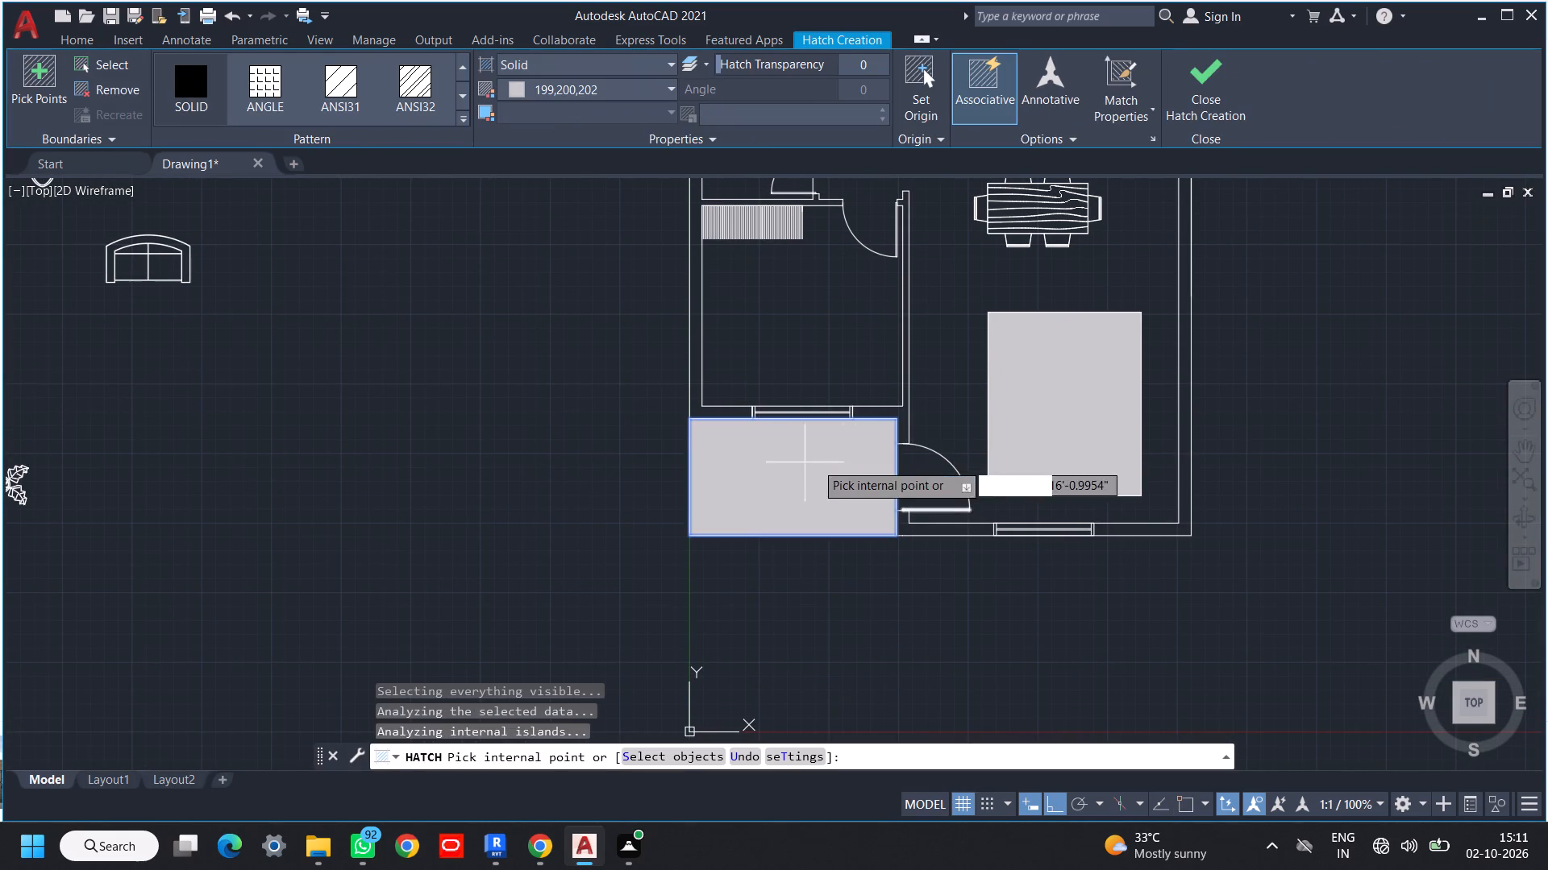
middle_drag(902, 515, 885, 519)
key(Escape)
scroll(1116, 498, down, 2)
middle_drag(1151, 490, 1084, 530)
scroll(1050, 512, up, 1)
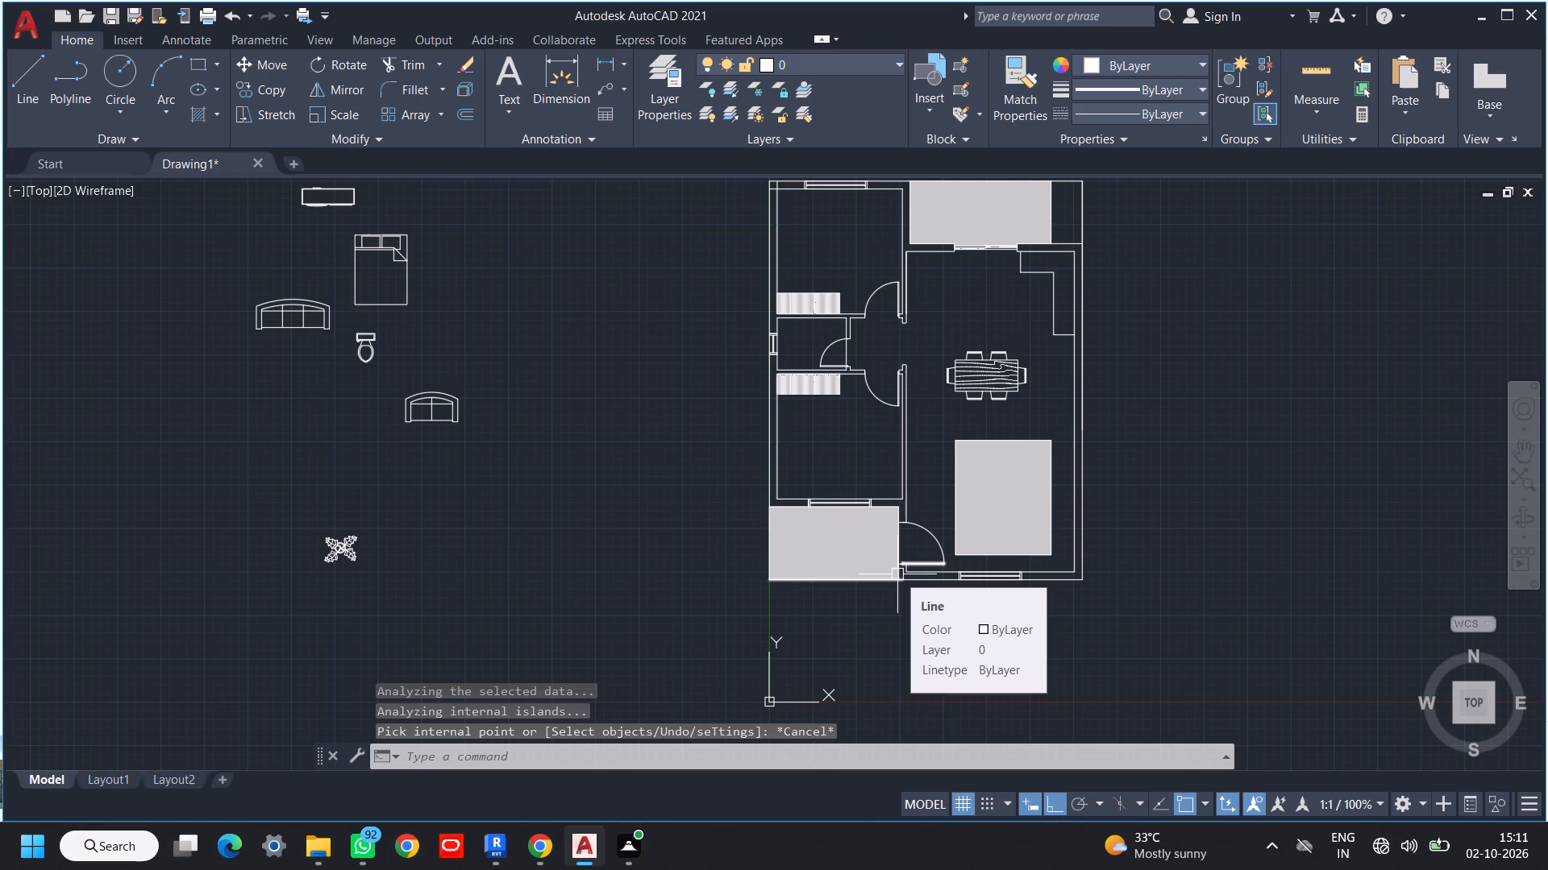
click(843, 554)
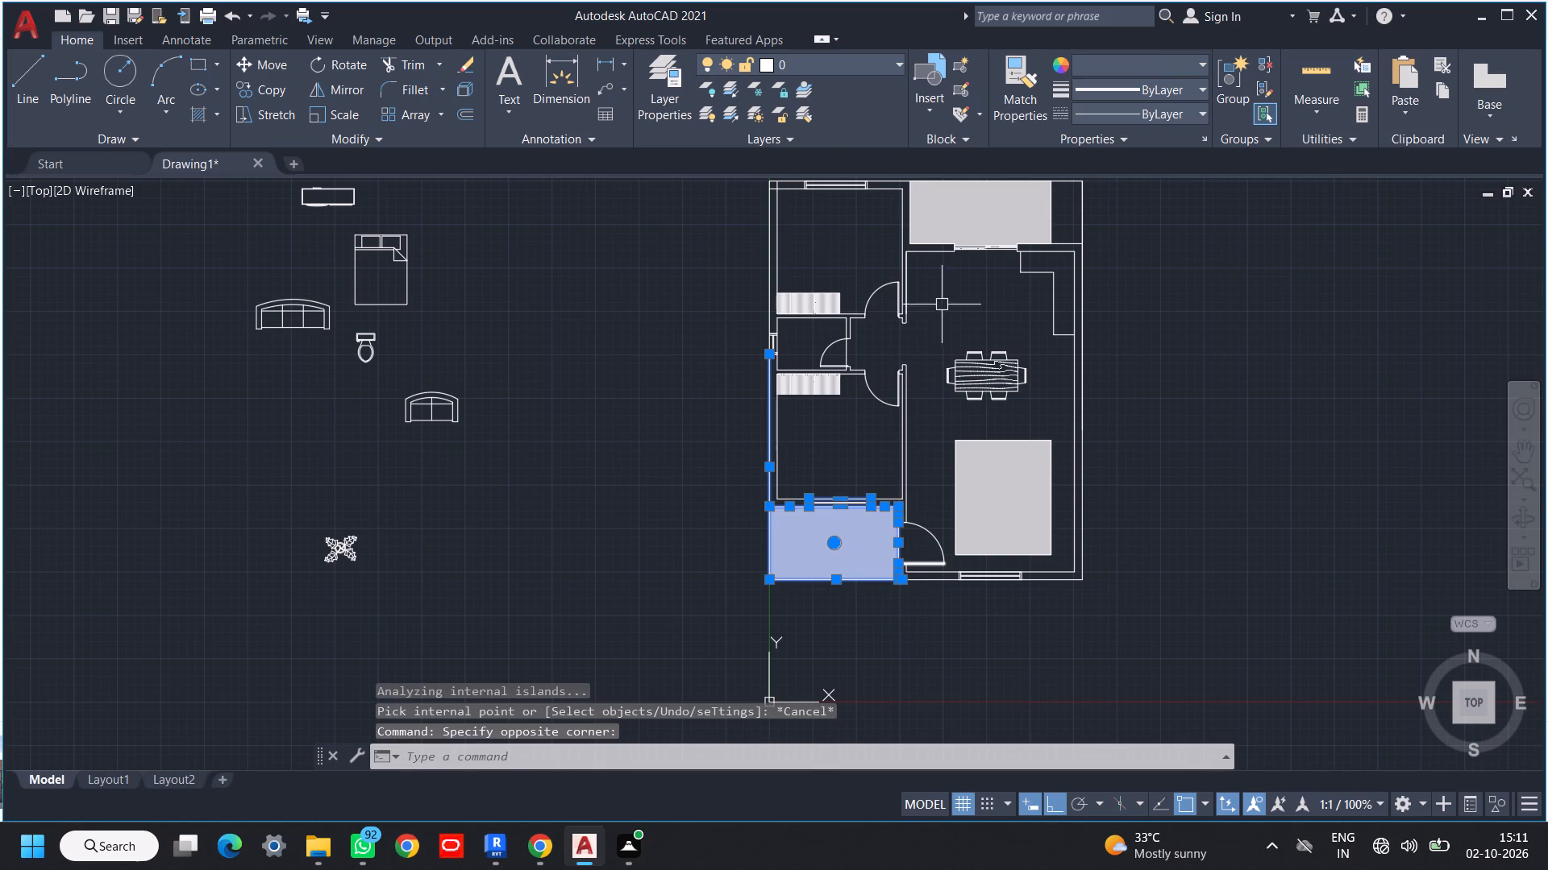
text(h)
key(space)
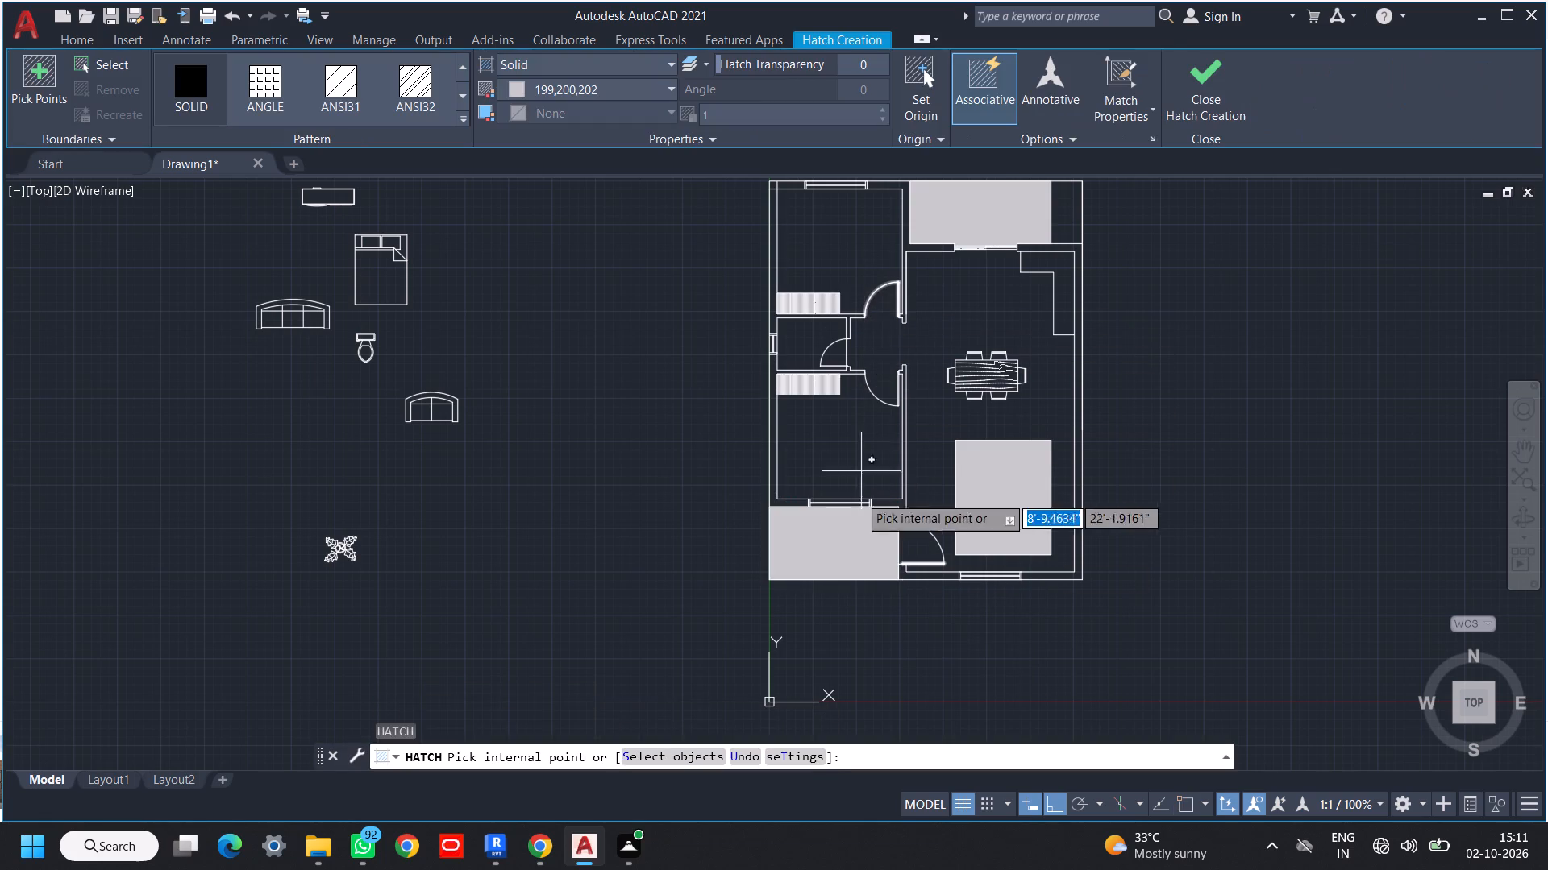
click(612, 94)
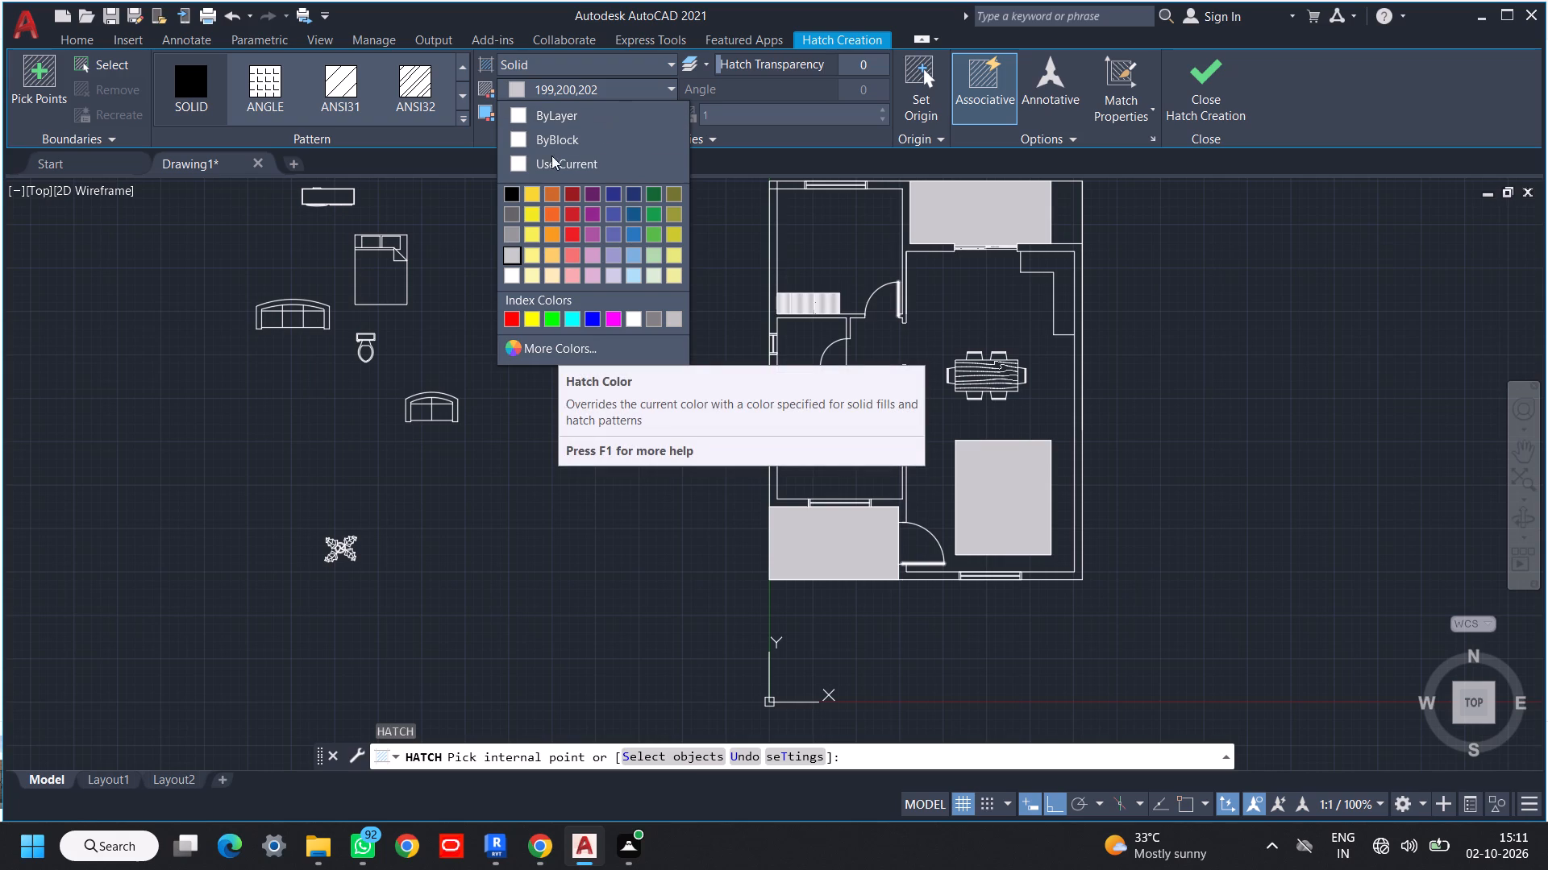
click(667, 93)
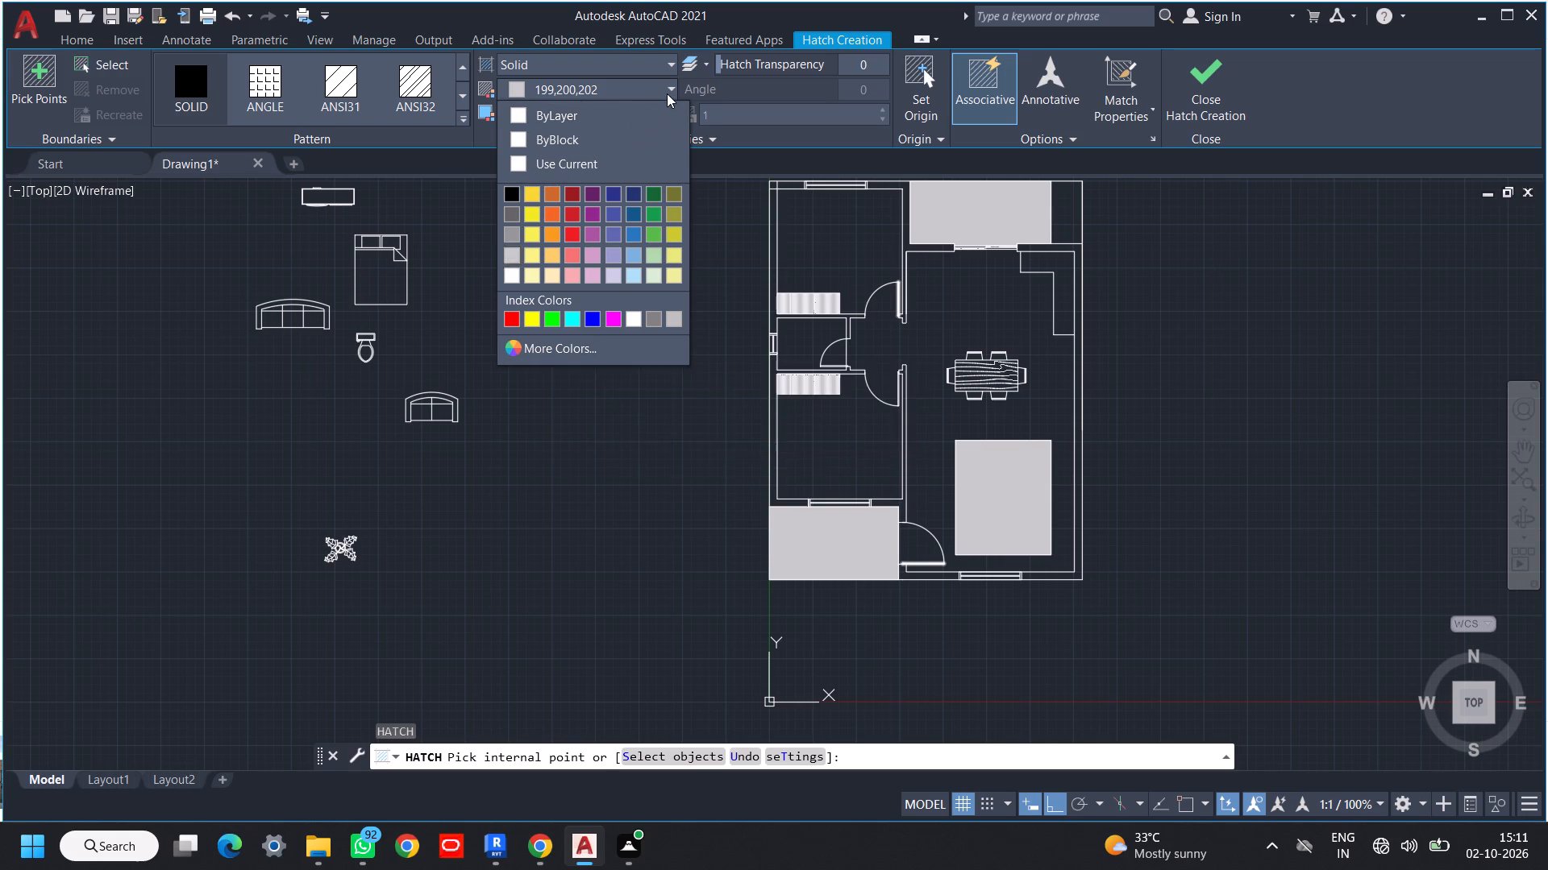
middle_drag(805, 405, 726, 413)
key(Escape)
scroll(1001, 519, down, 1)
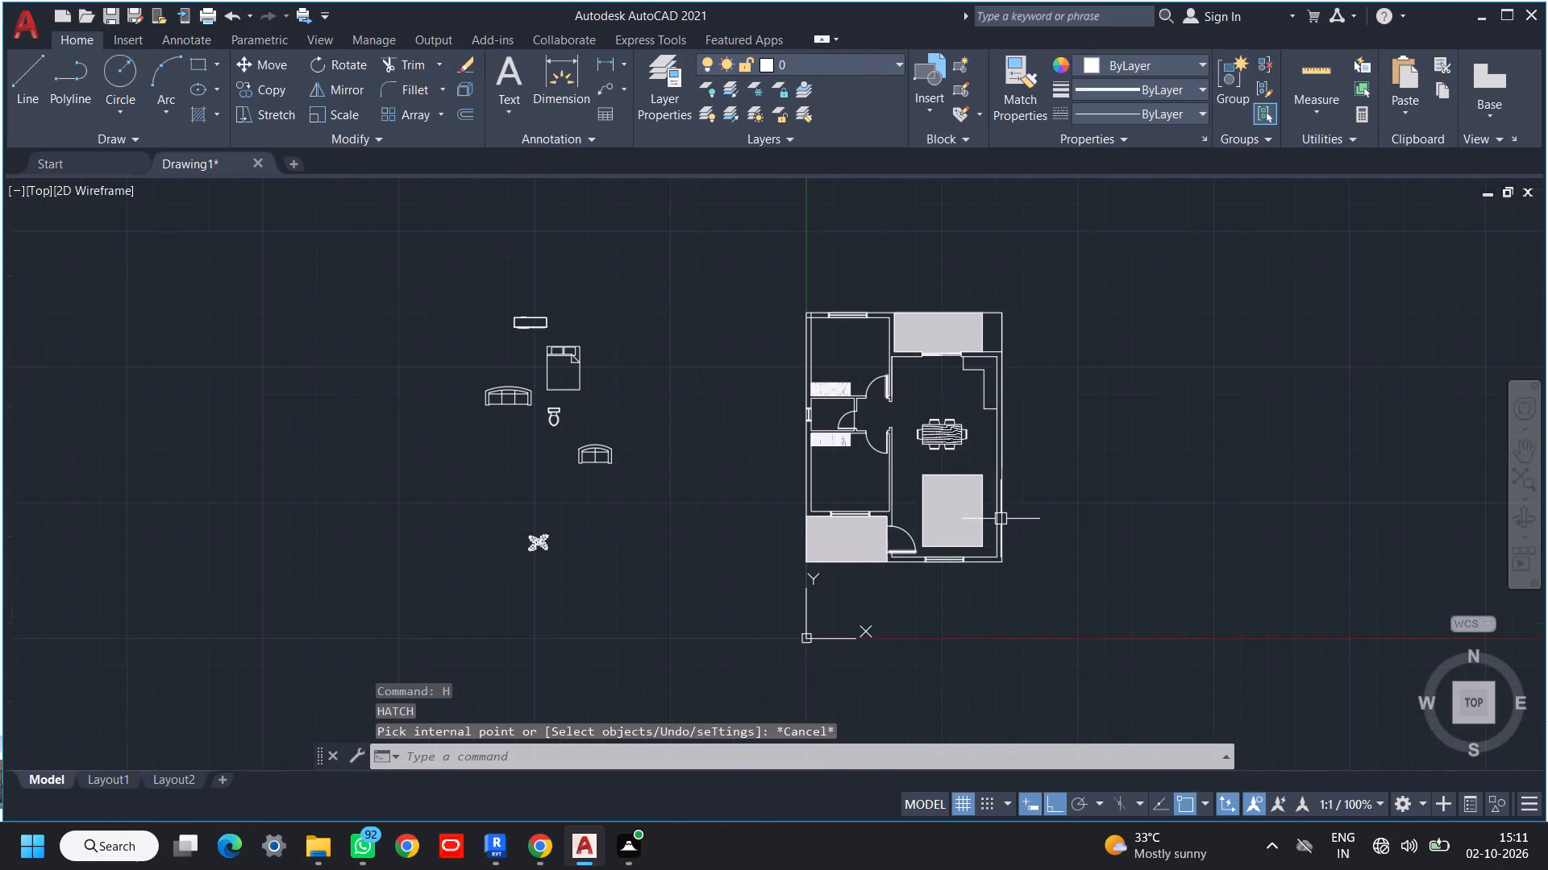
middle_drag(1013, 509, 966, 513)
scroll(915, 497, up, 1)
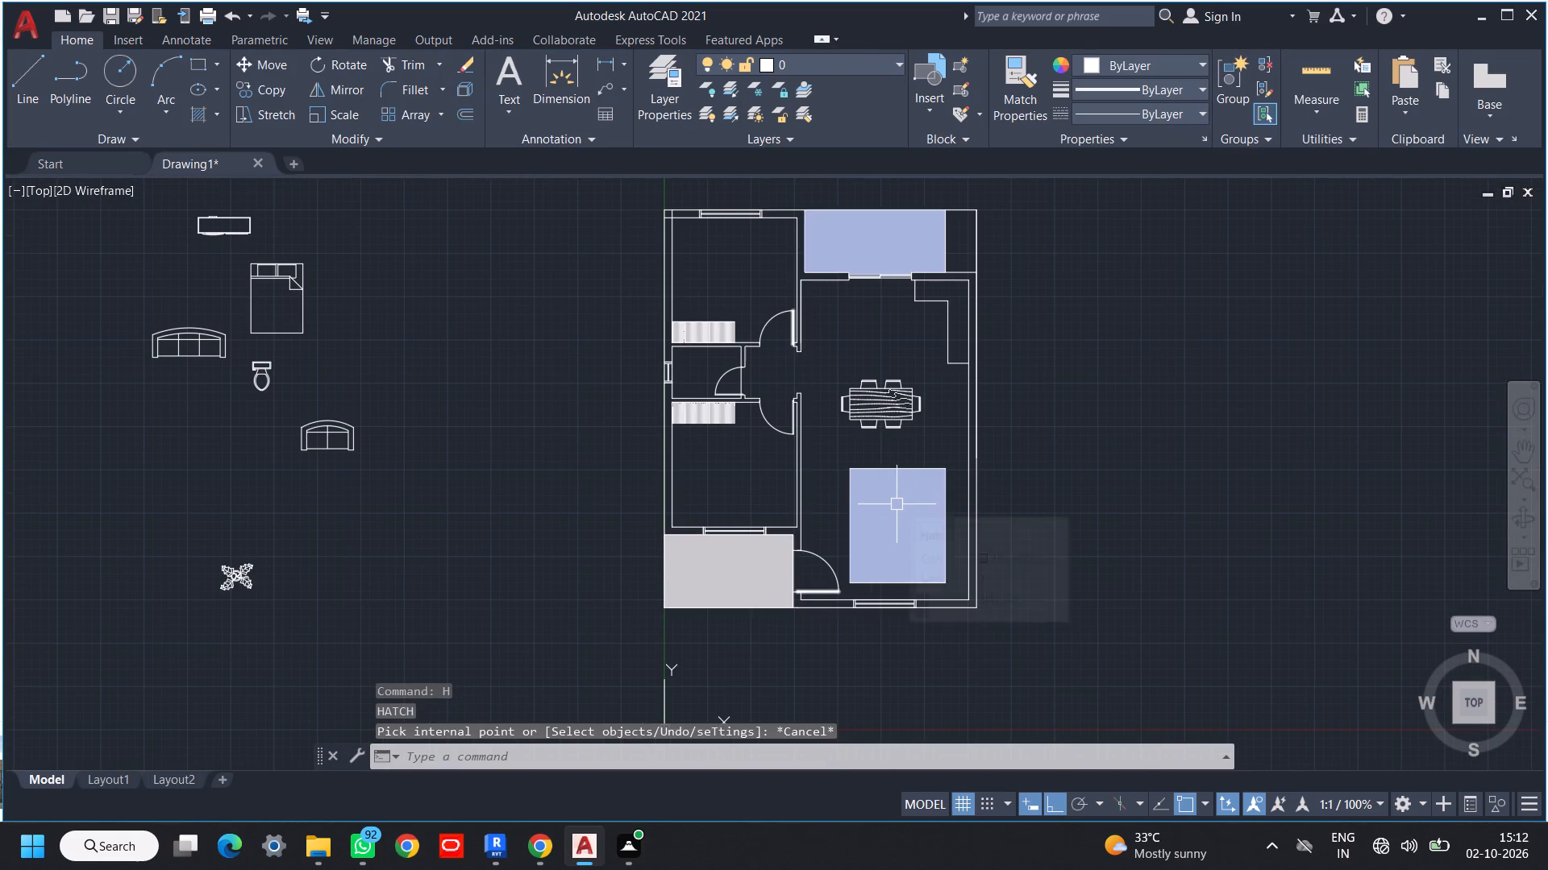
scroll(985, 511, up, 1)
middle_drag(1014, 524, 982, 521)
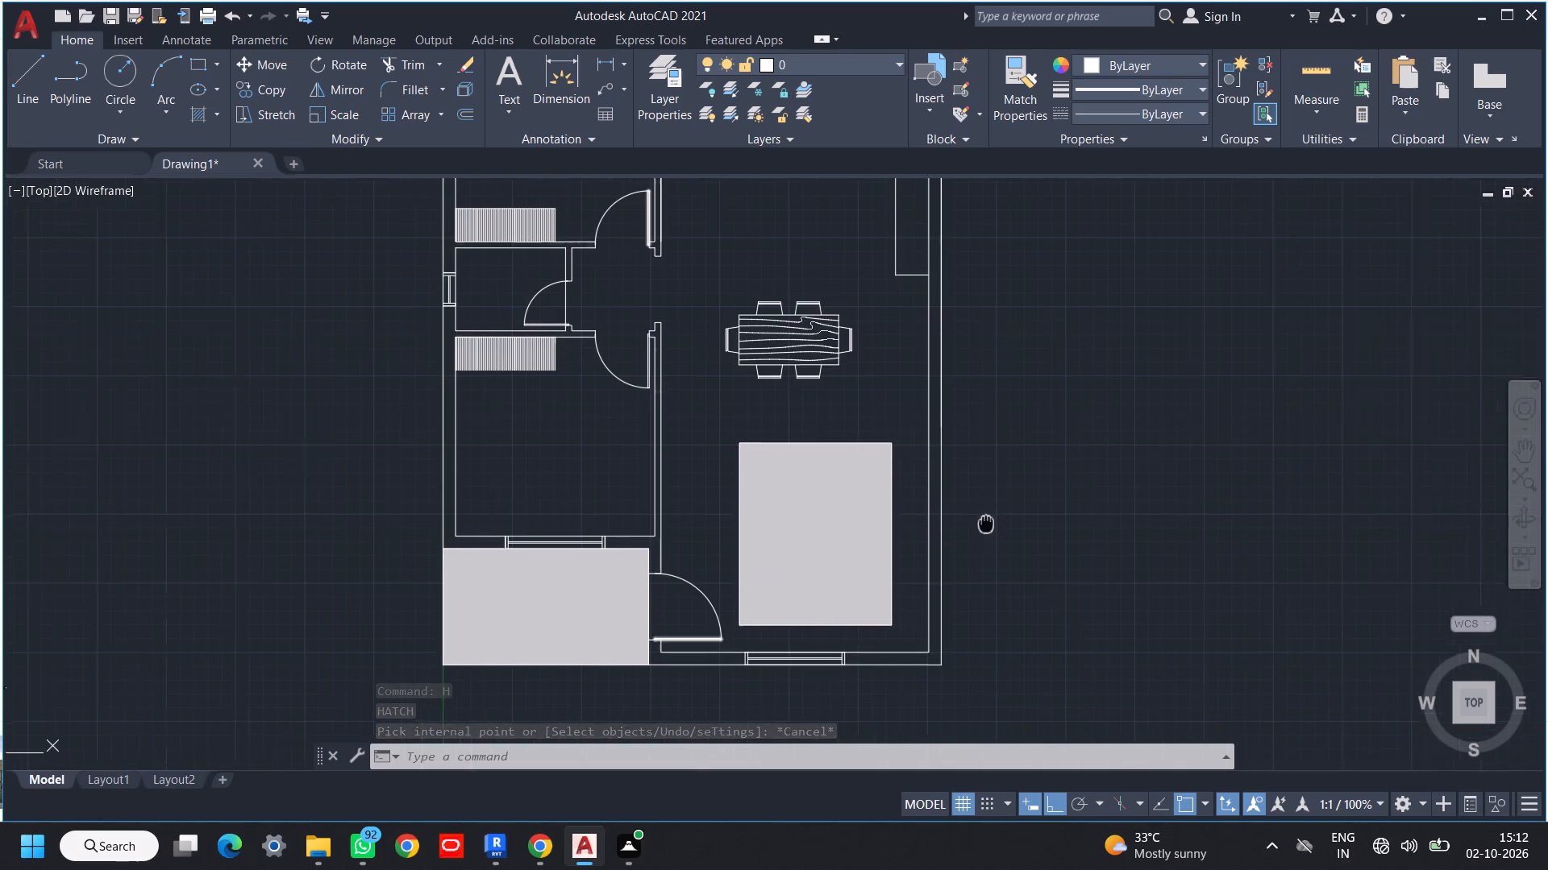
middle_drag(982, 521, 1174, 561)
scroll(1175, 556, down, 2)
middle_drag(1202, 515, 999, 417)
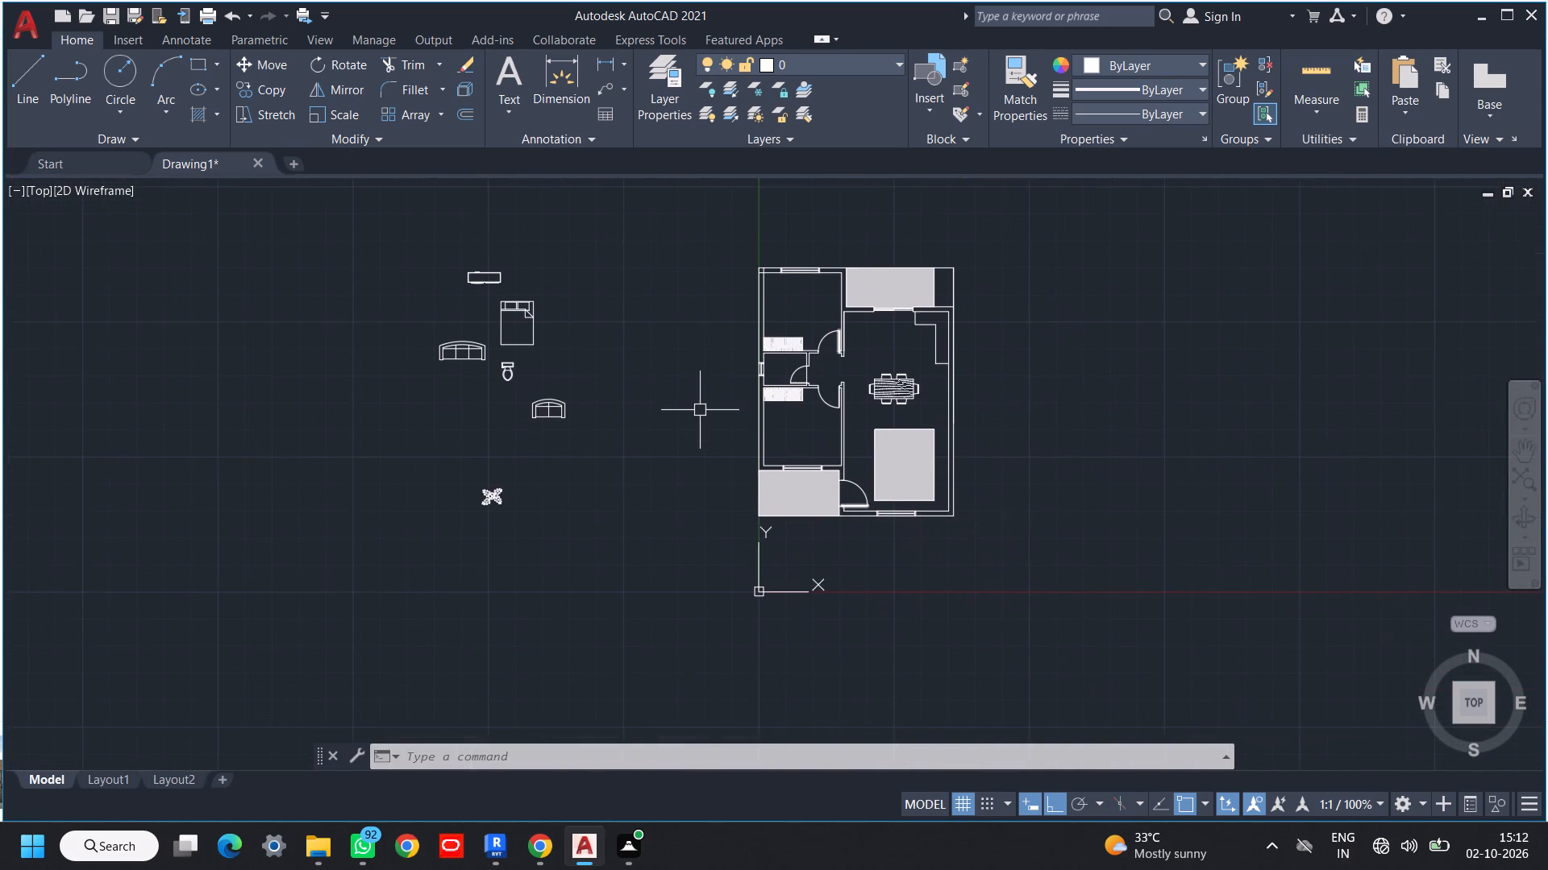
Draw a 1' by 2'6" rectangle in the empty space between the furniture blocks and the floor plan.
scroll(696, 410, up, 1)
middle_drag(668, 401, 577, 377)
text(rec)
key(space)
click(569, 425)
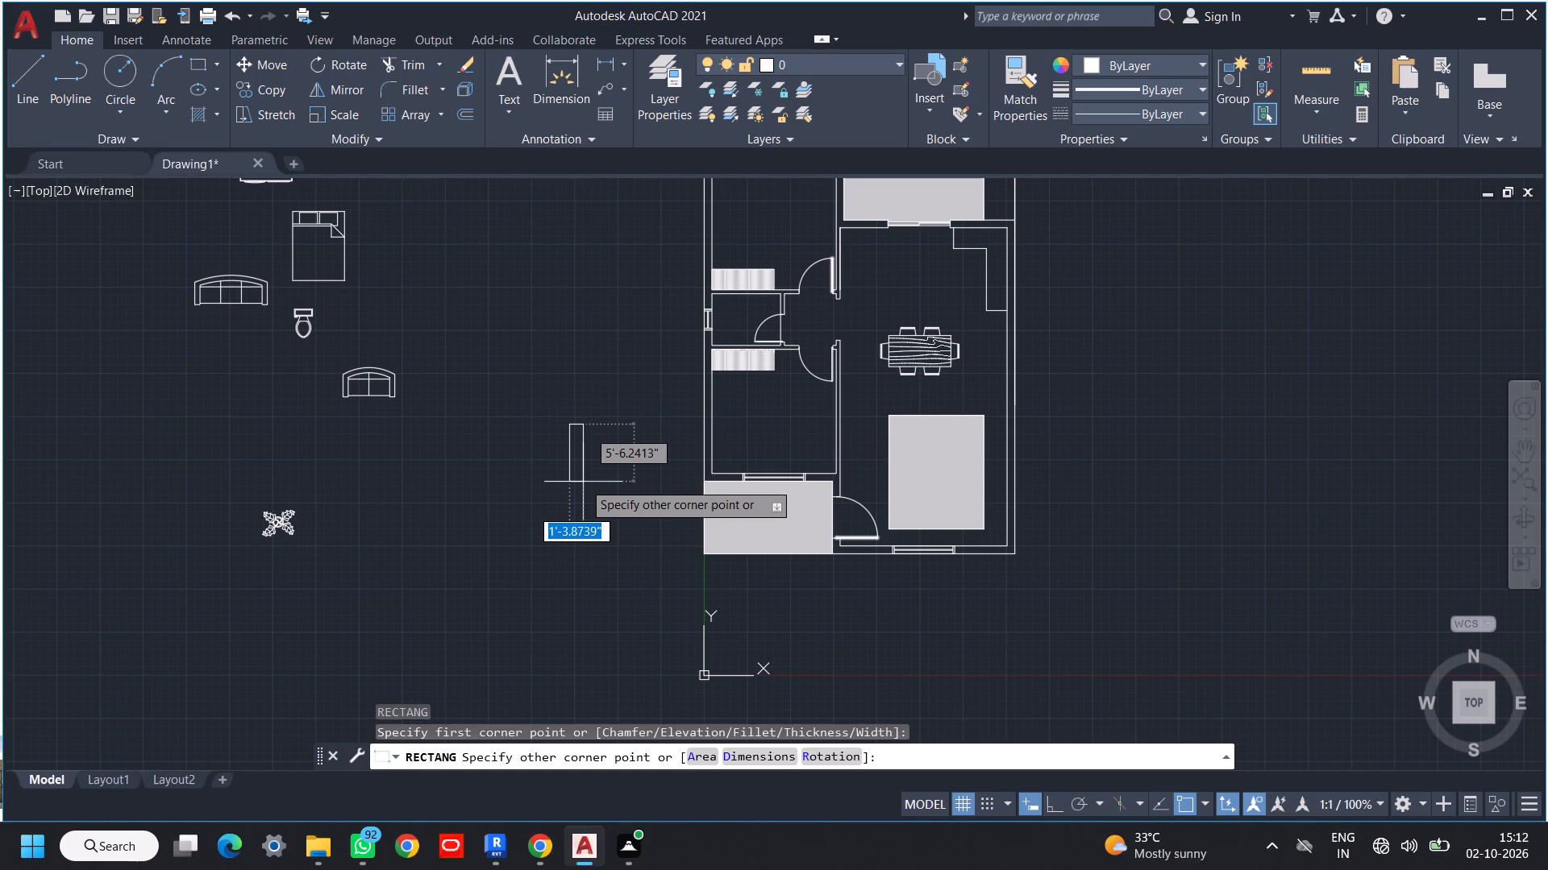
key(1)
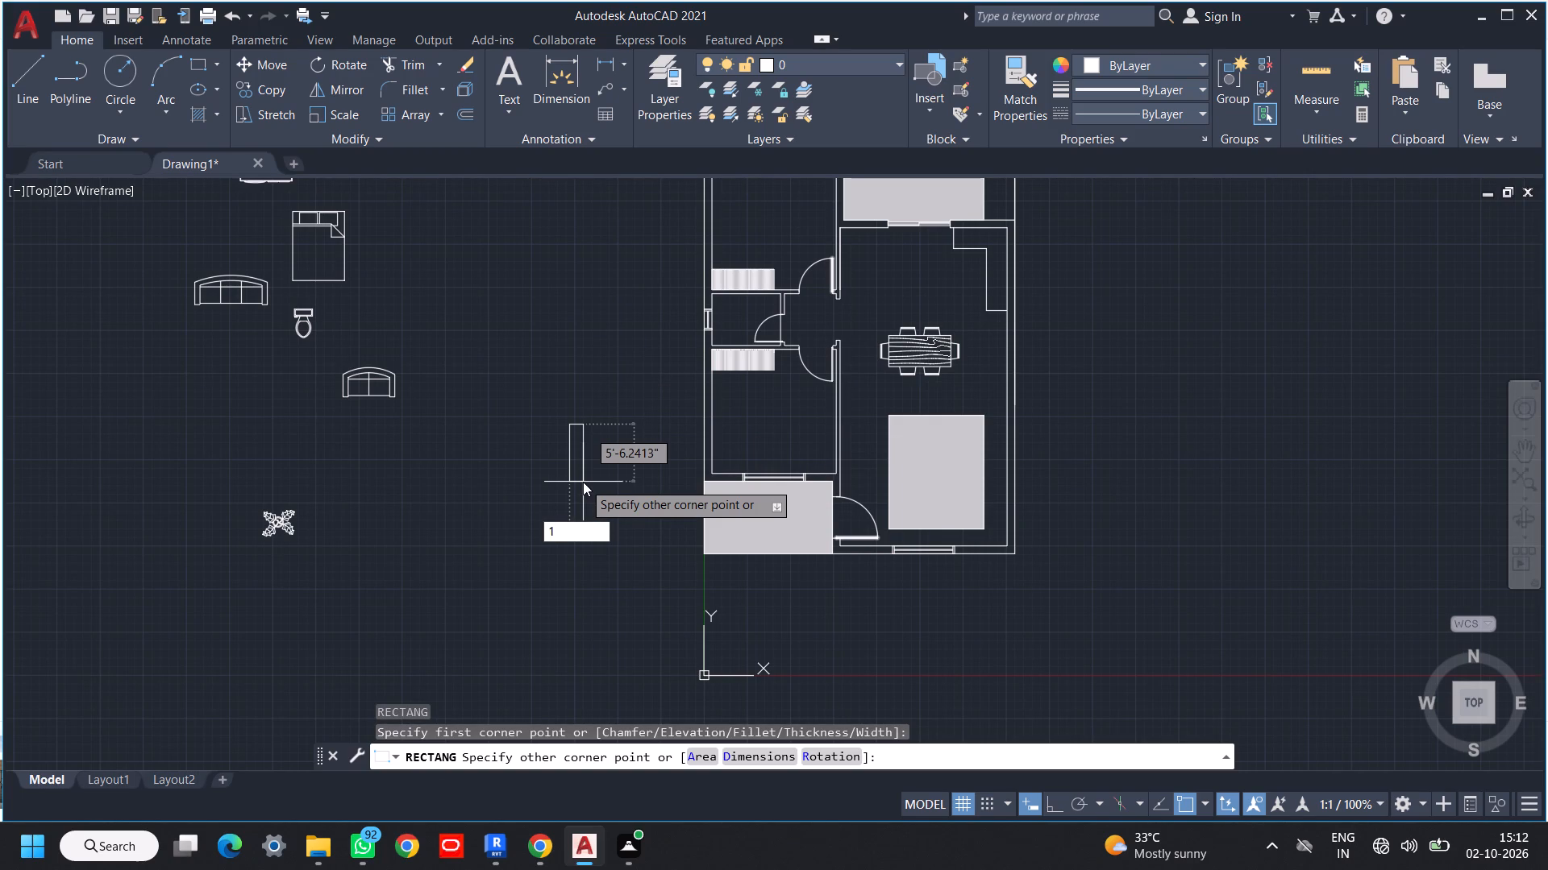
key(apostrophe)
key(comma)
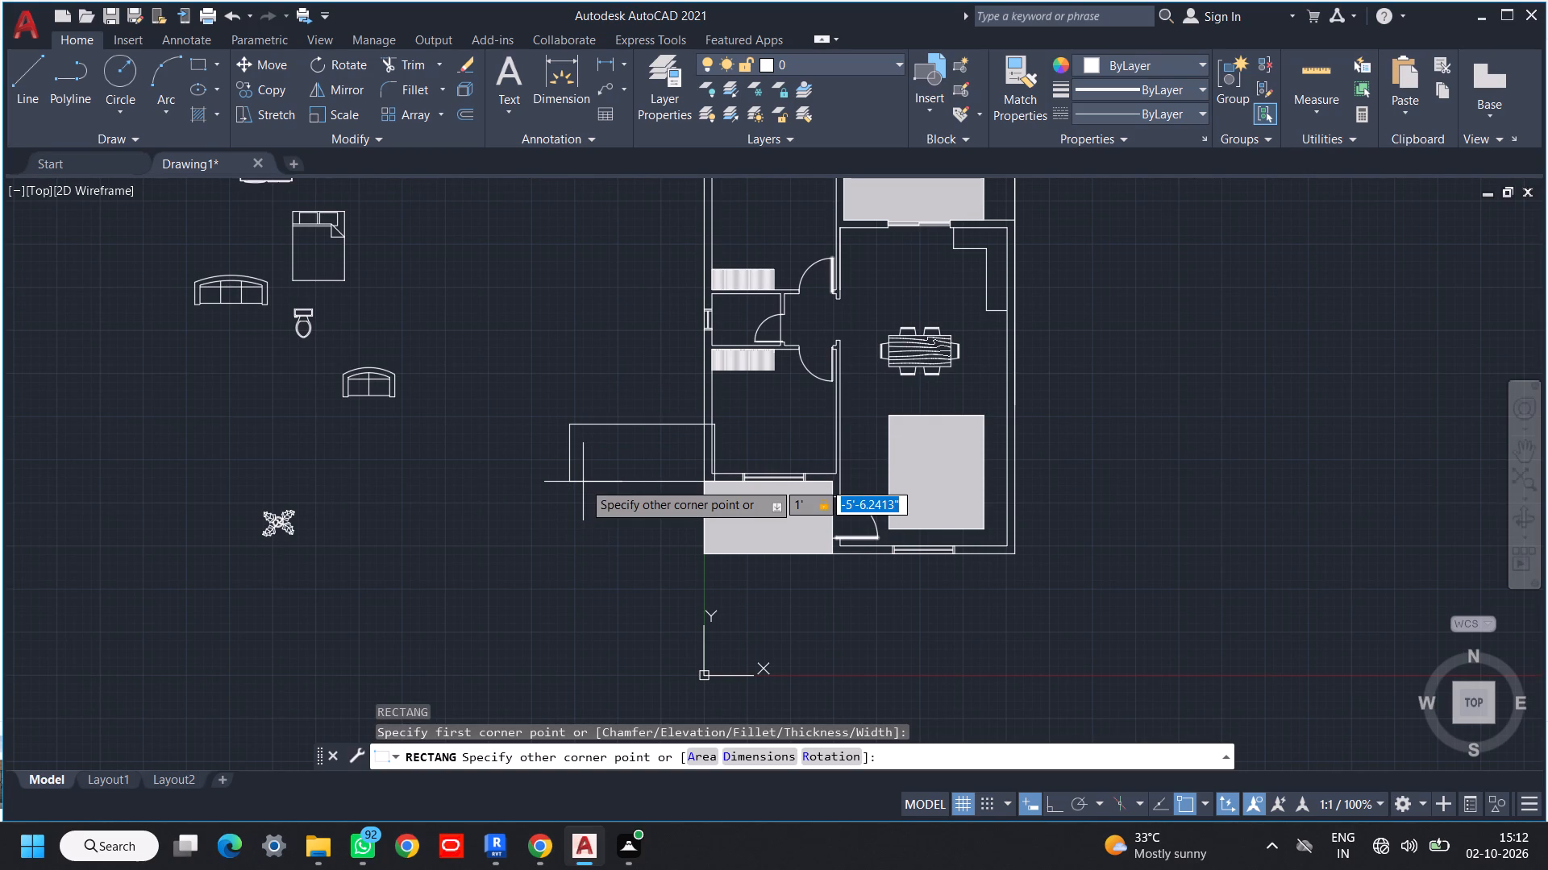
text(2'6")
key(Return)
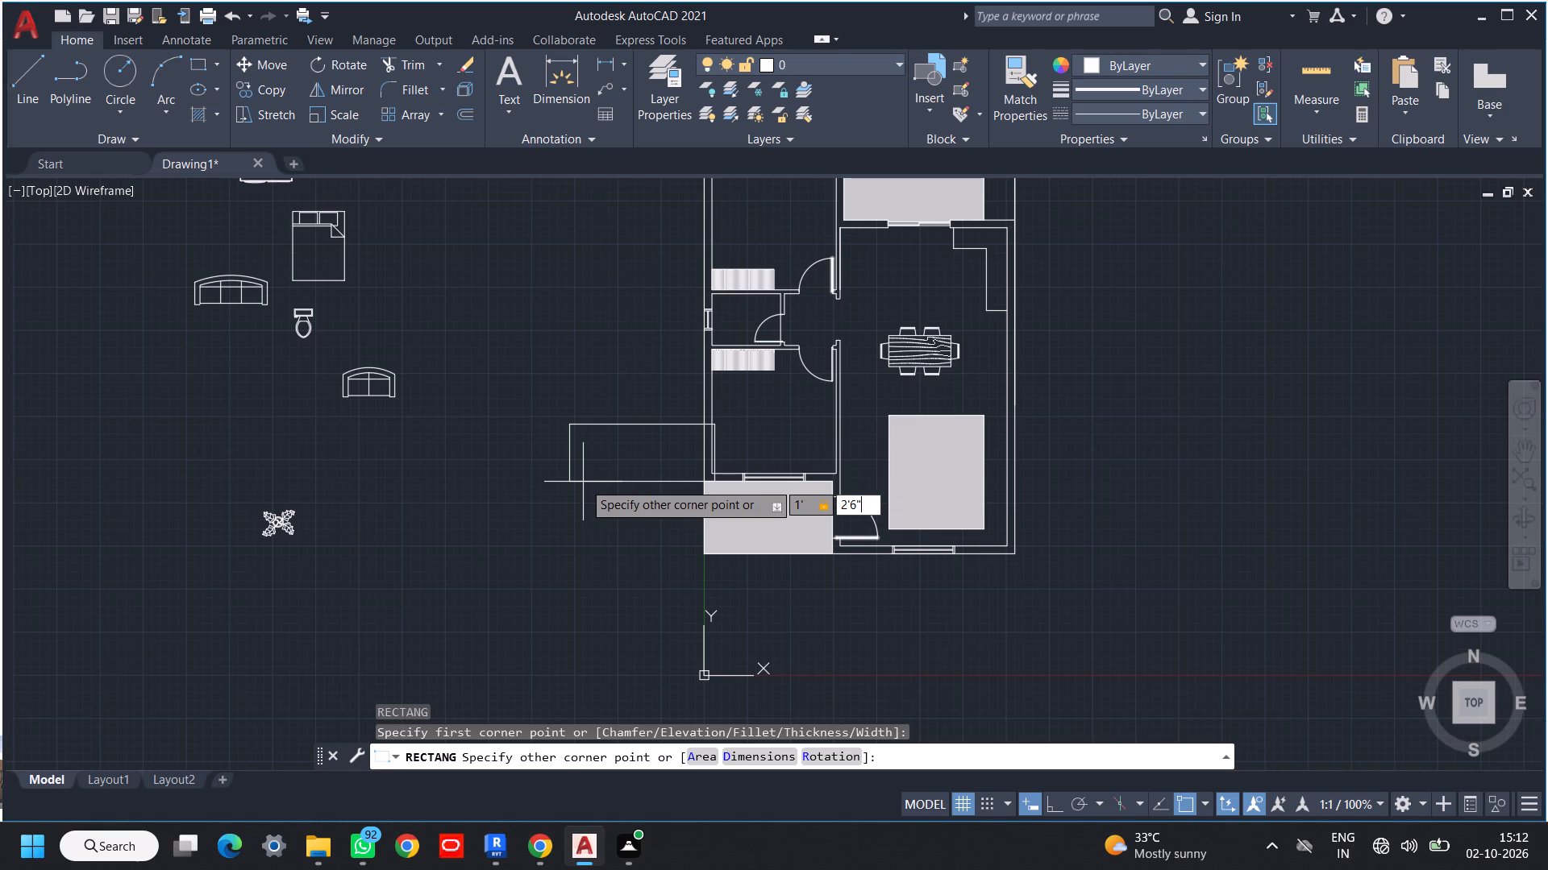
Move the 1' by 2'6" rectangle freely to the centre of the grey-filled rectangle in the large room.
scroll(593, 385, up, 3)
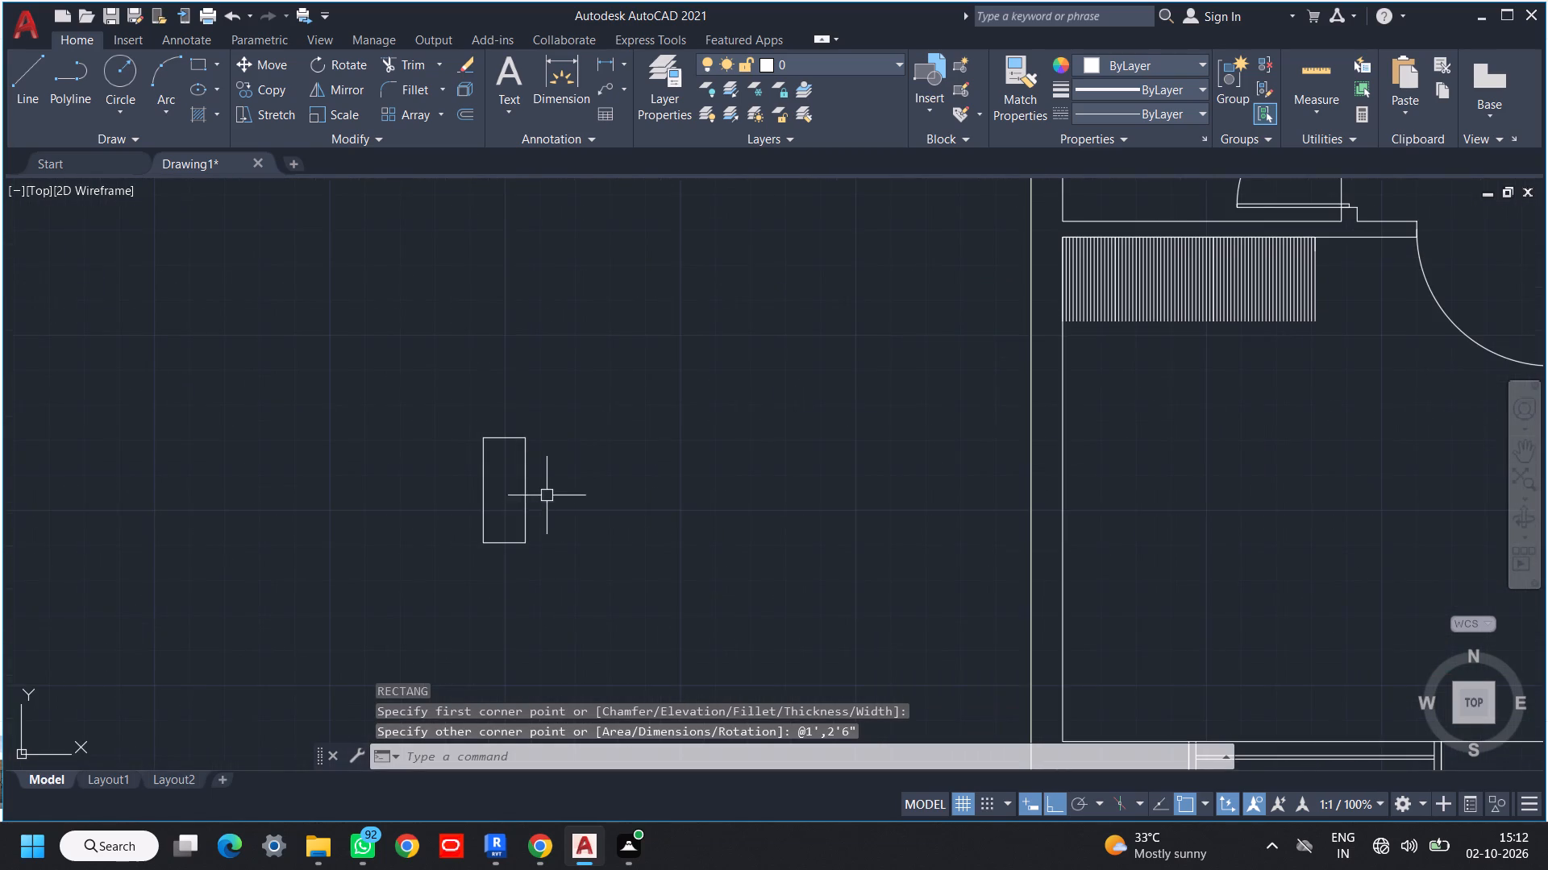
middle_drag(543, 503, 644, 479)
scroll(651, 470, down, 1)
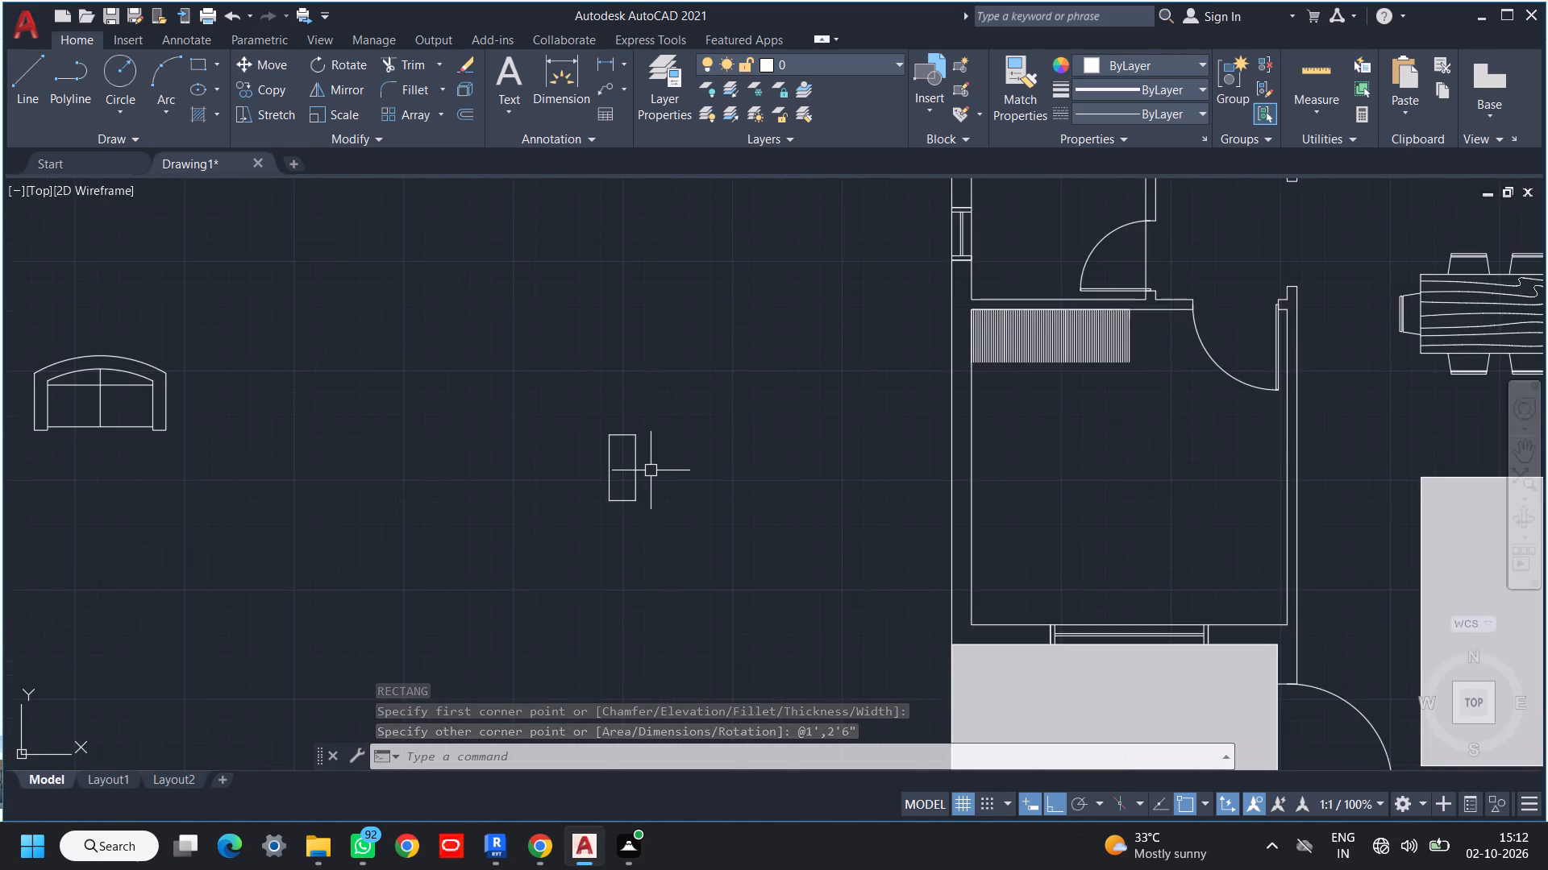
scroll(651, 472, down, 3)
middle_drag(651, 472, 618, 411)
scroll(613, 412, up, 2)
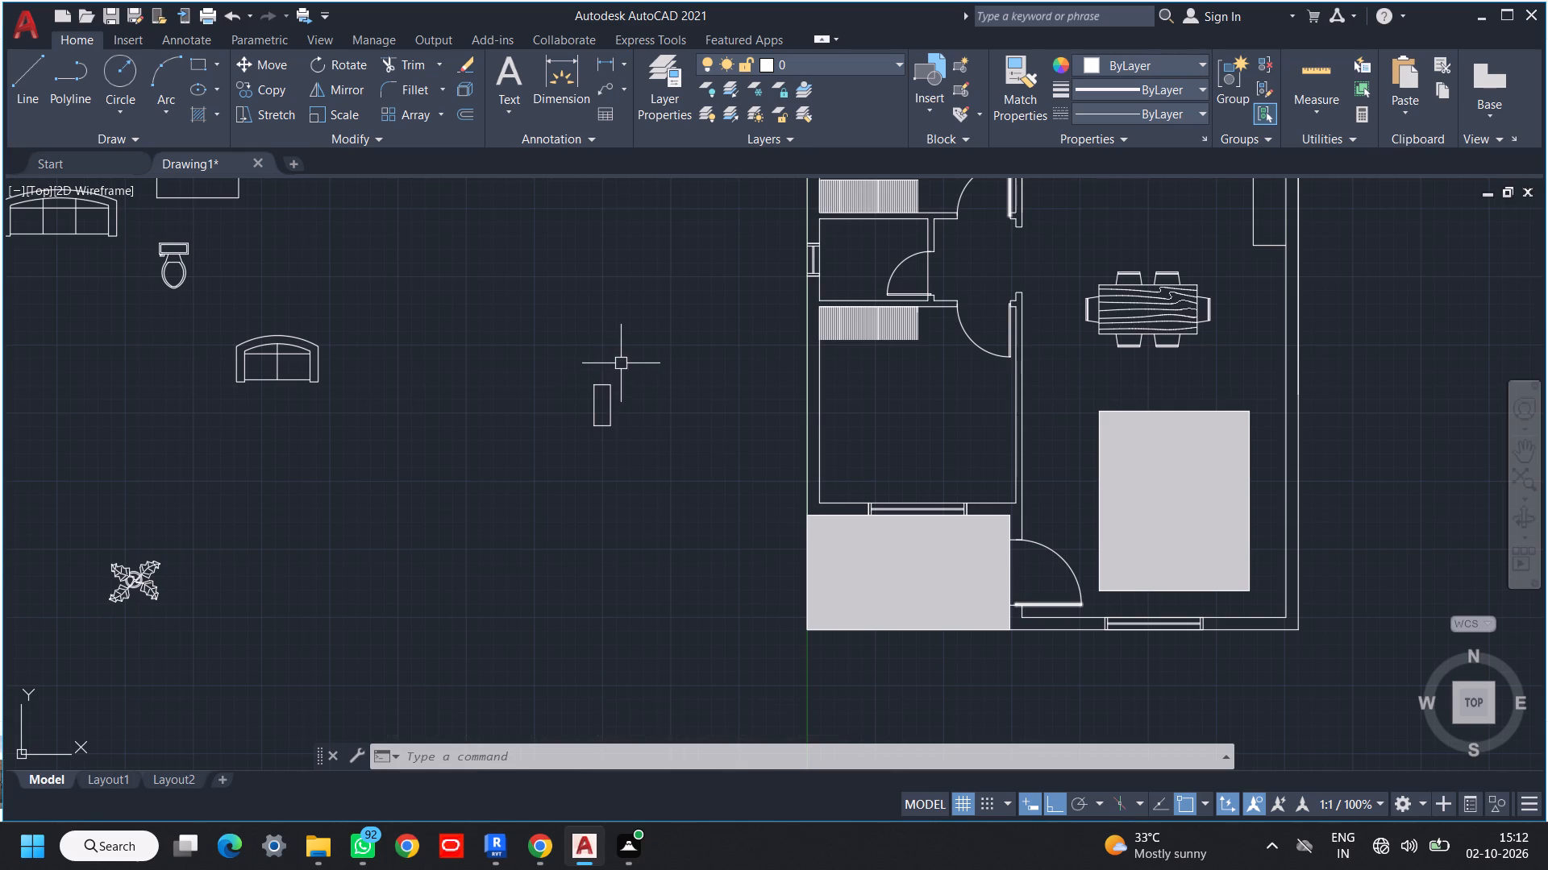
click(621, 363)
click(573, 472)
text(m)
key(space)
scroll(585, 433, up, 2)
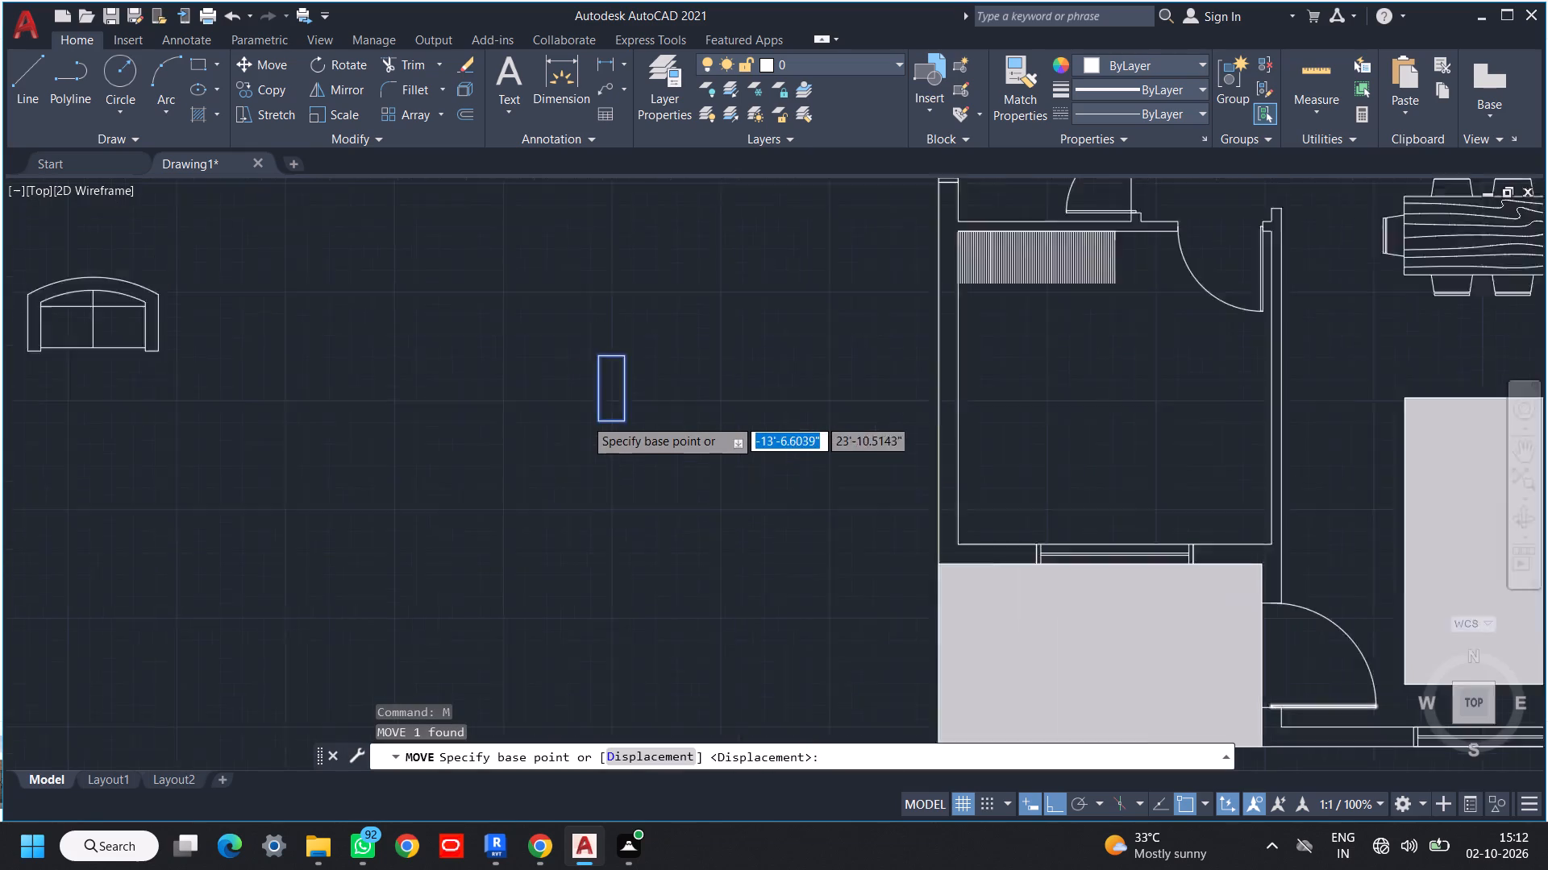
click(606, 429)
scroll(685, 468, down, 4)
middle_drag(716, 479, 533, 453)
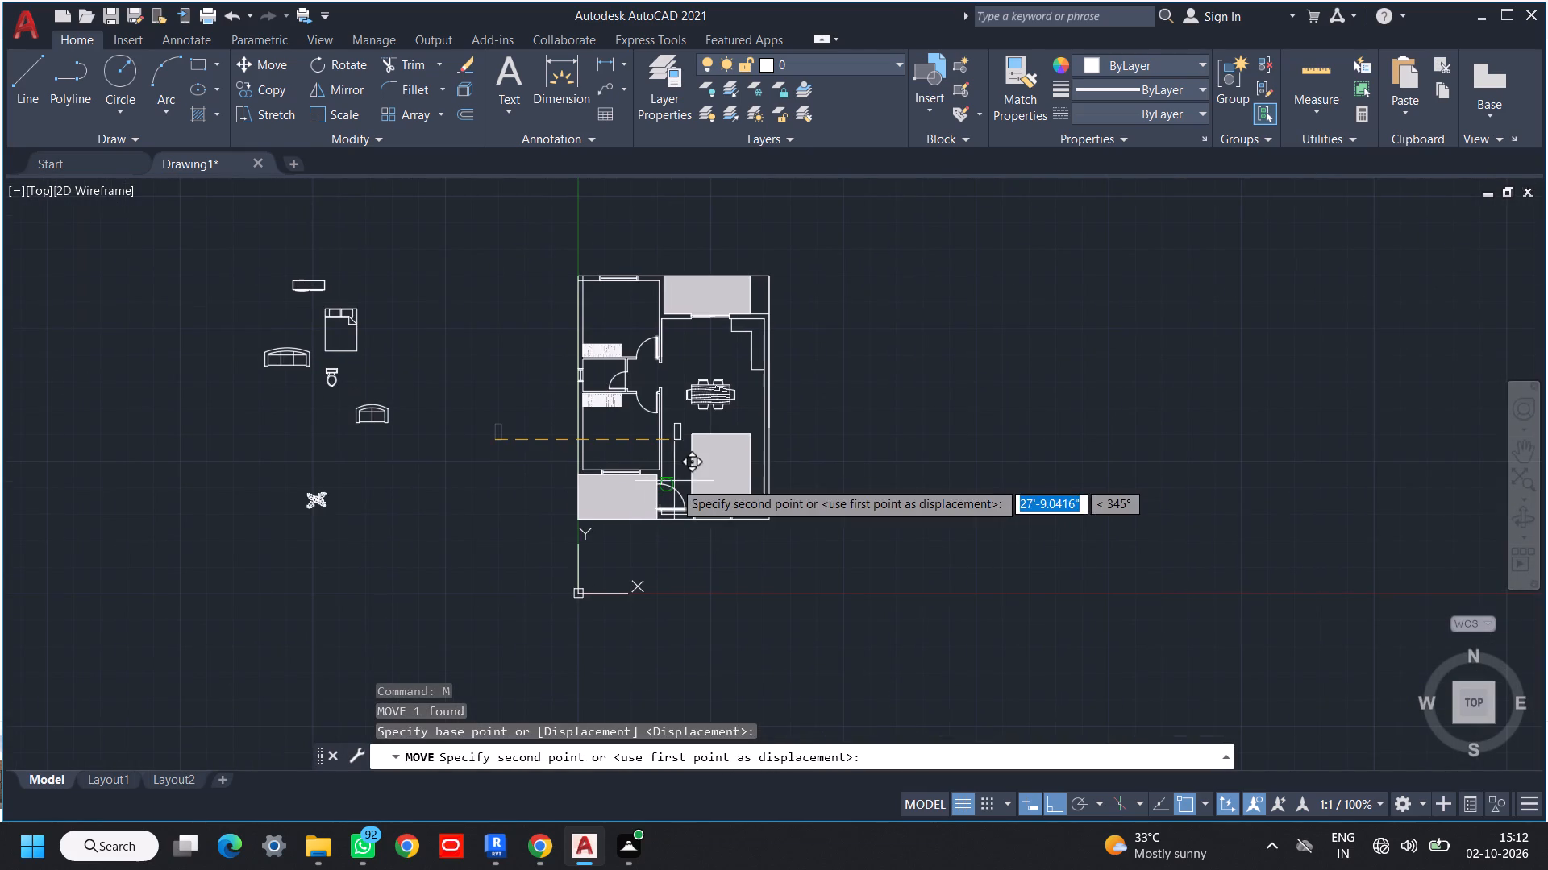
key(F8)
scroll(730, 510, up, 2)
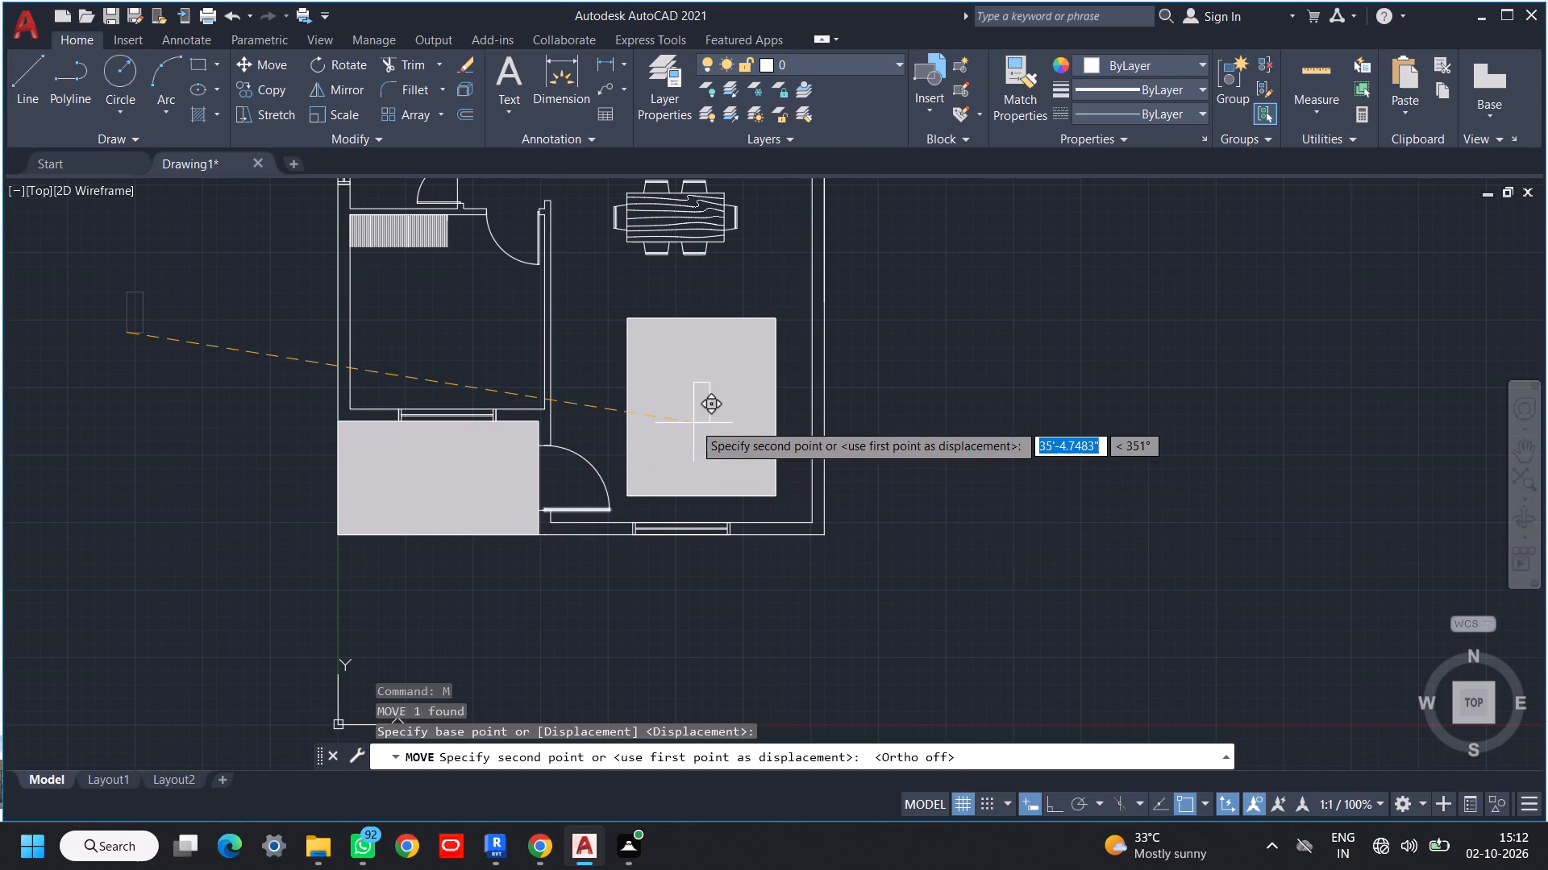
click(693, 423)
scroll(714, 418, up, 2)
key(Escape)
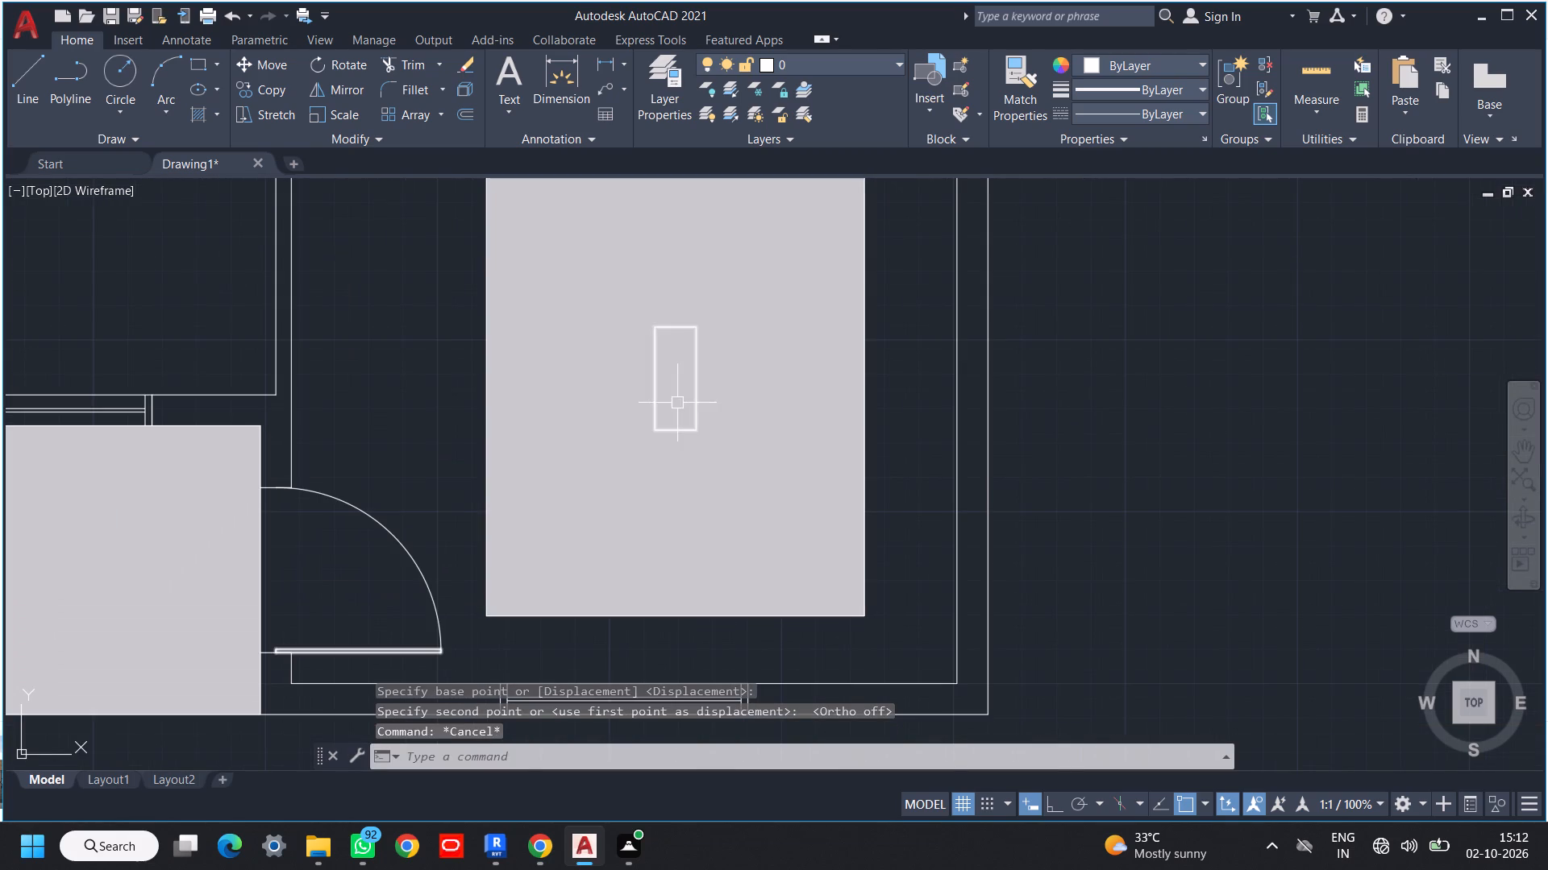
Delete the large grey-filled rectangle and its hatch from around the small rectangle in the large room.
click(727, 387)
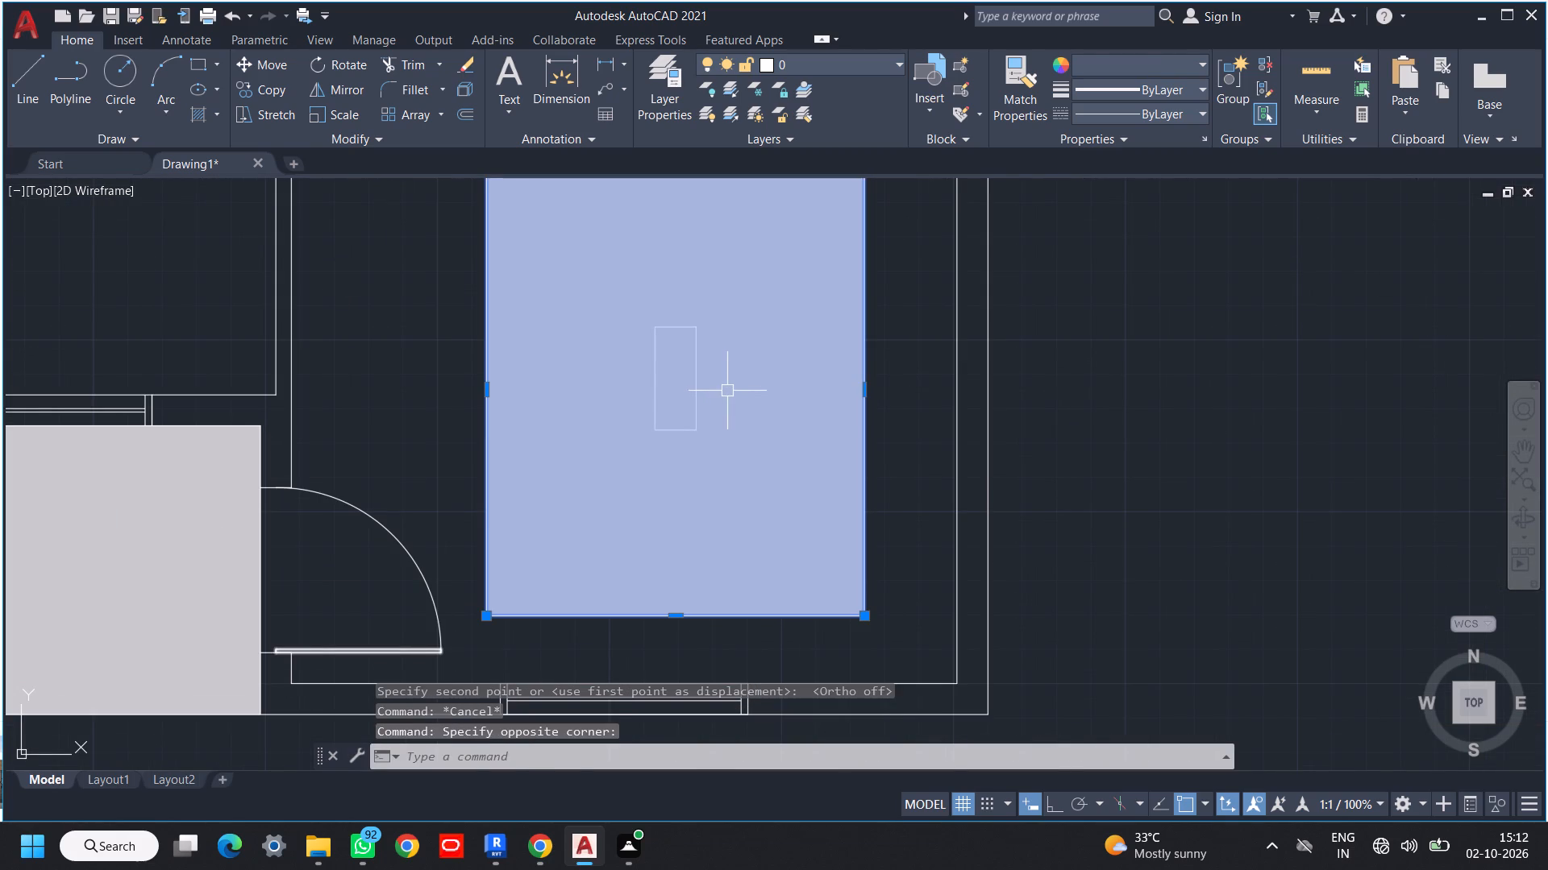
key(Delete)
scroll(728, 400, down, 2)
middle_drag(731, 412, 741, 432)
middle_drag(730, 478, 727, 497)
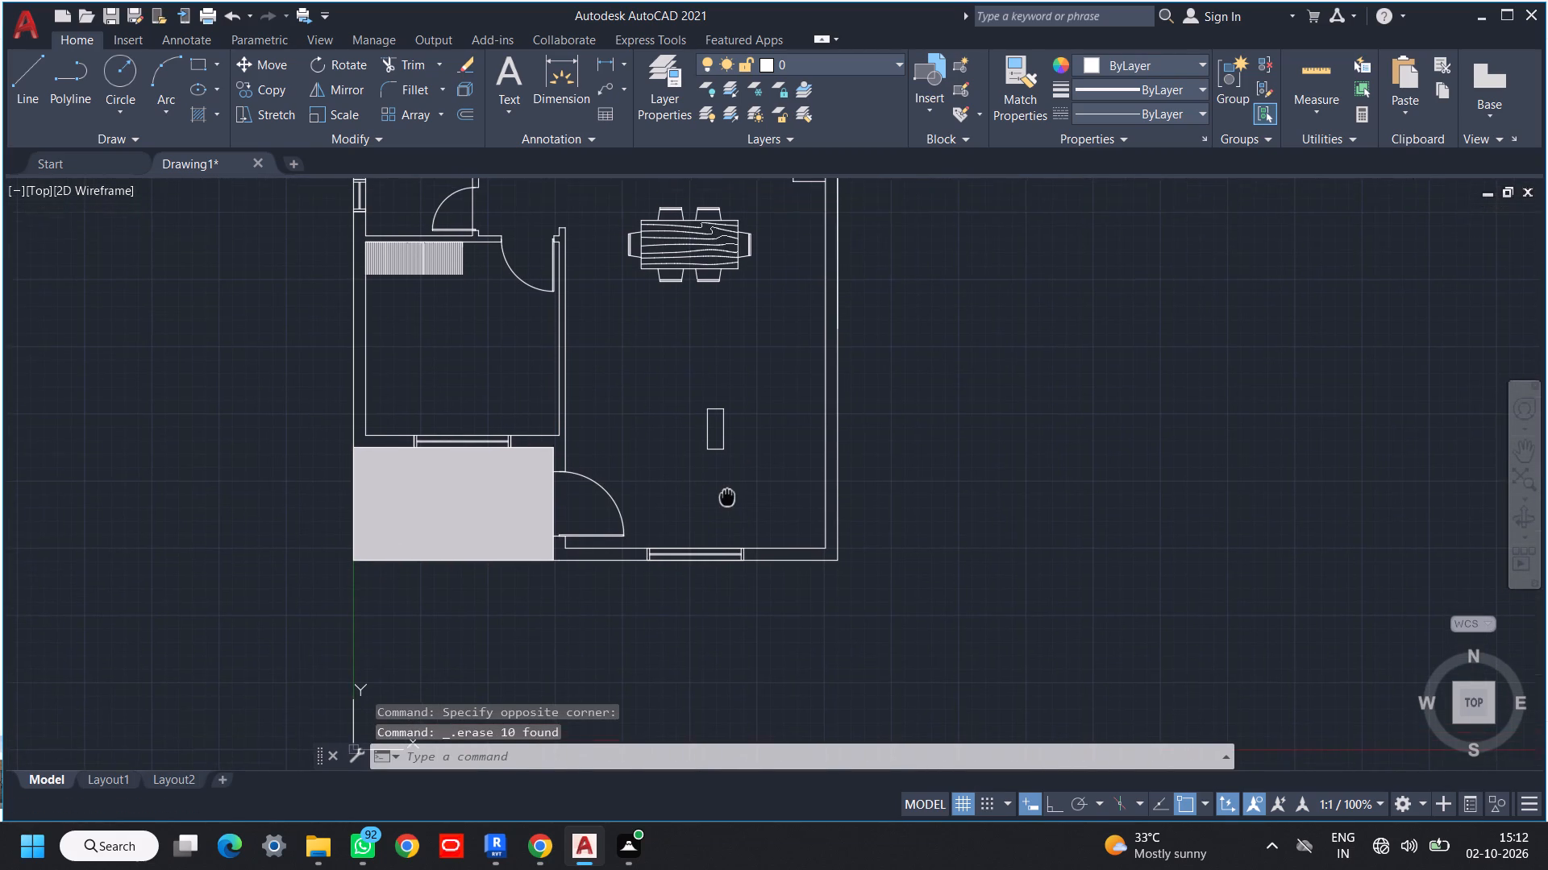
Draw a rectangle about 8'6" by 9' around the small table rectangle in the large room.
middle_drag(727, 497, 723, 497)
text(rec)
key(space)
click(635, 370)
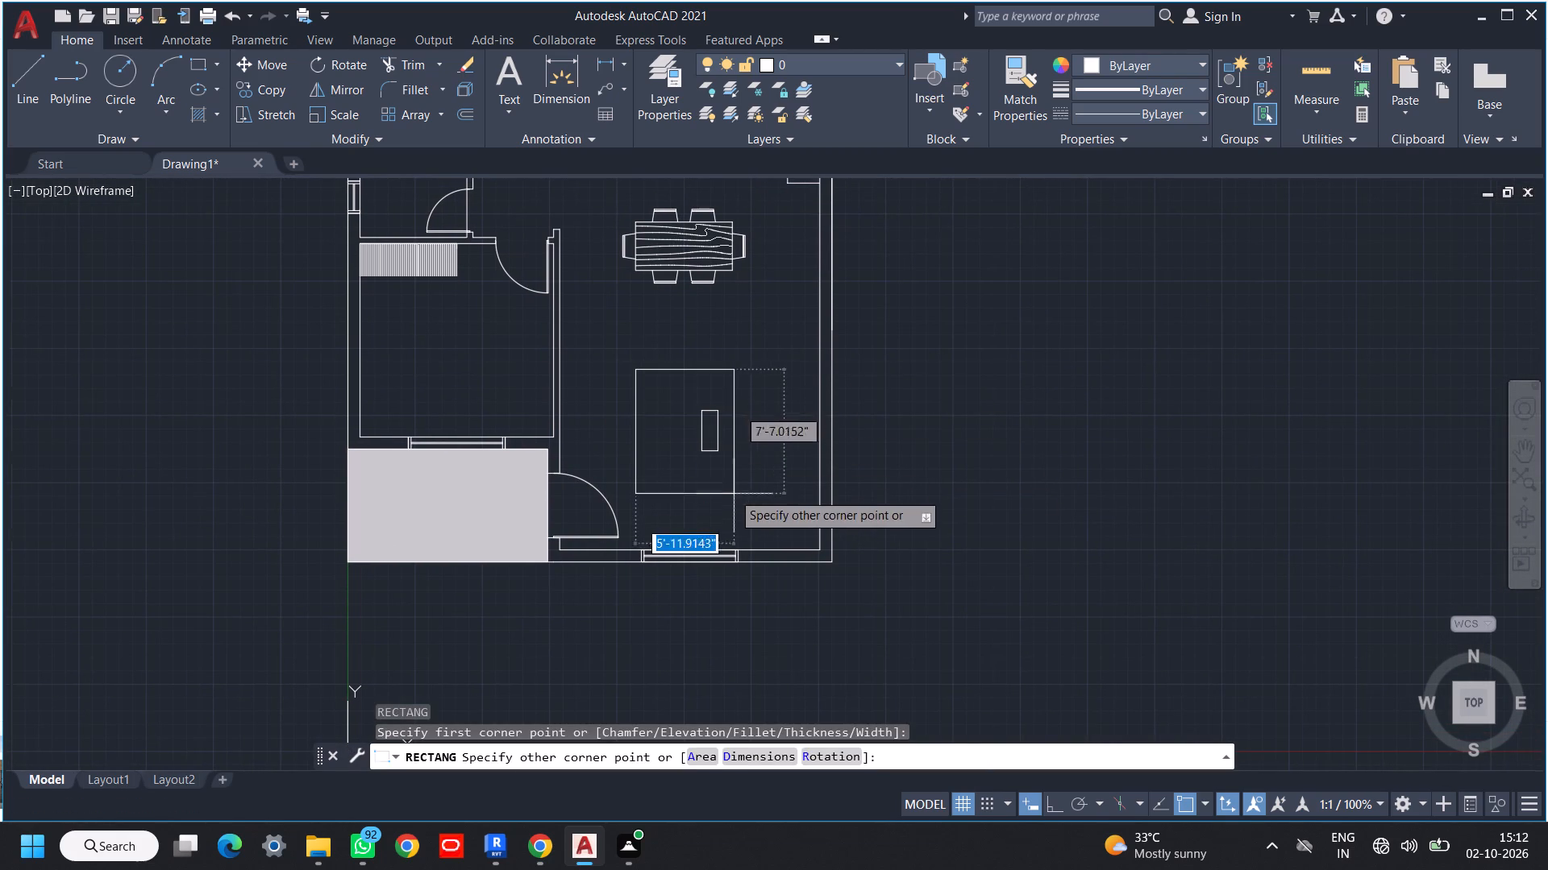
click(775, 516)
key(Escape)
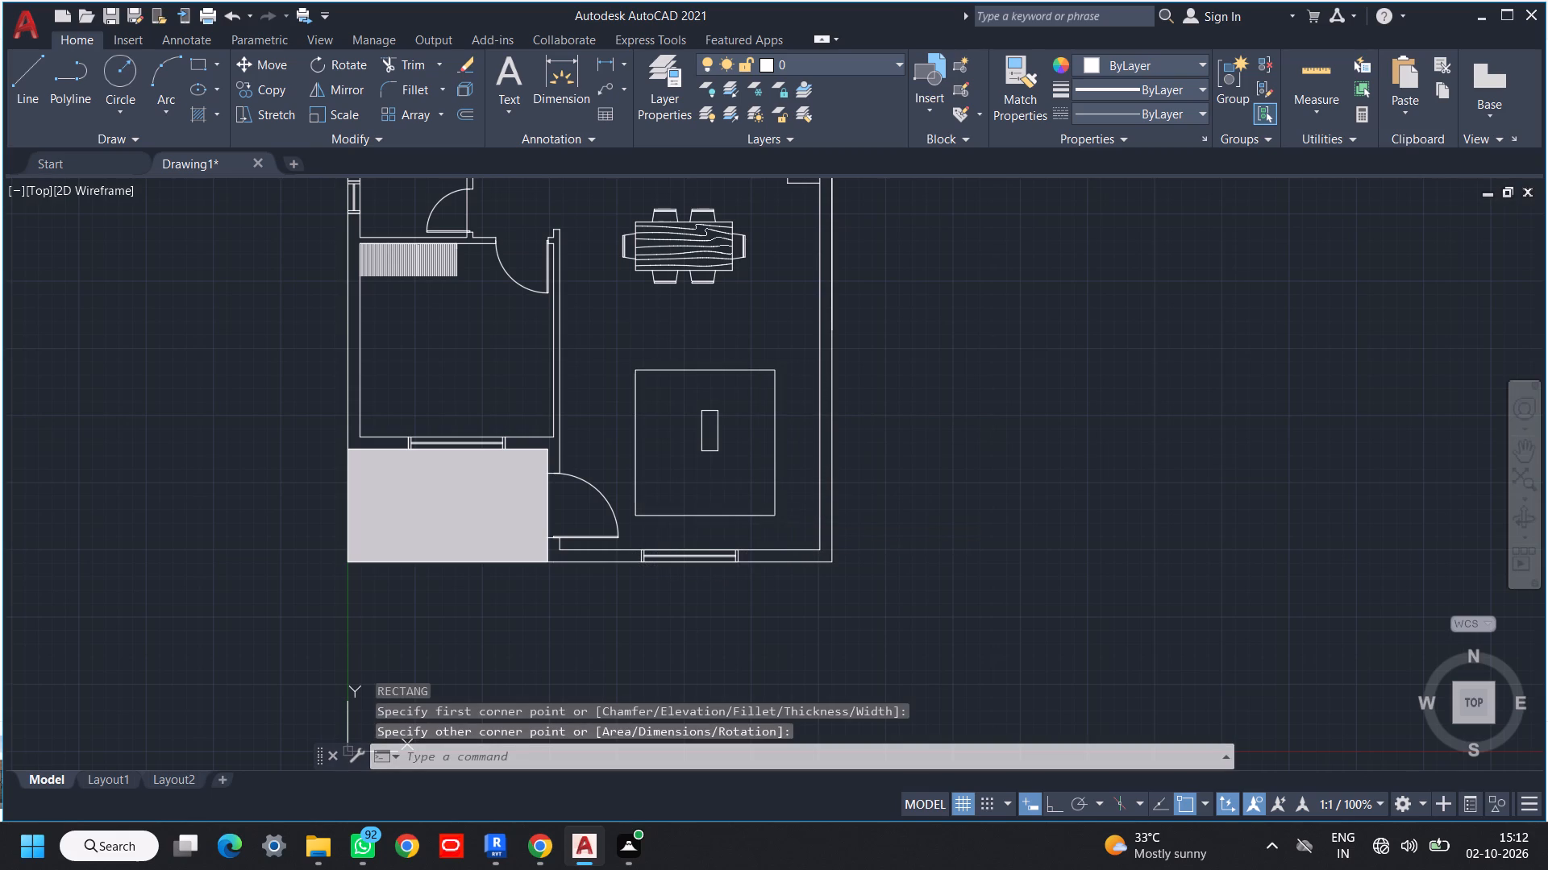
Rotate the two-seat sofa block outside the plan by 270 degrees about its centre.
scroll(775, 516, down, 1)
middle_drag(792, 524, 936, 503)
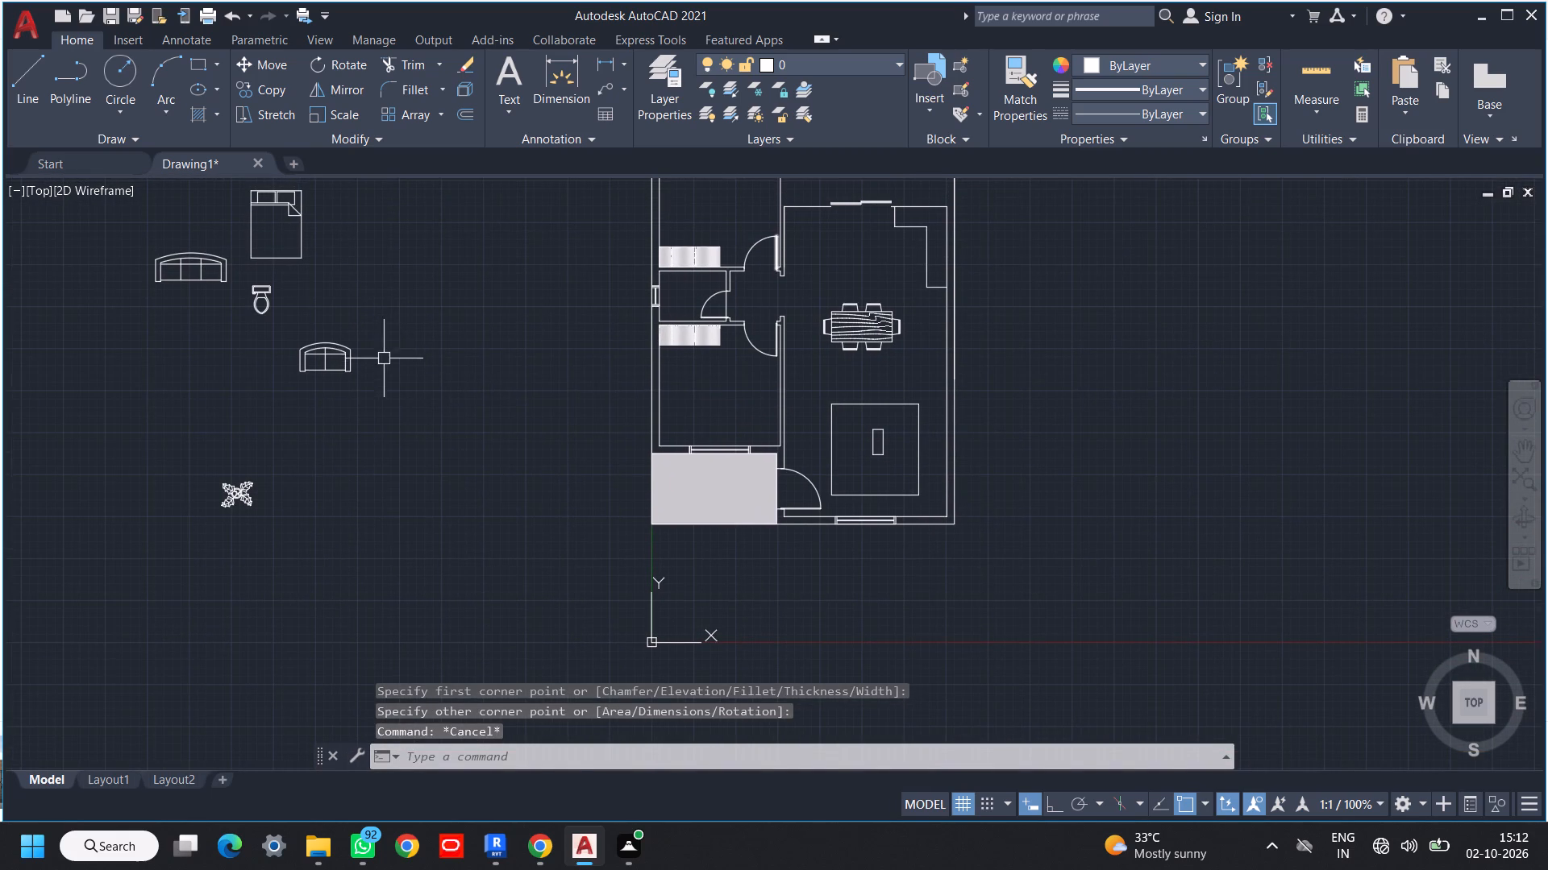
drag(392, 343, 385, 350)
click(296, 407)
text(ro)
key(space)
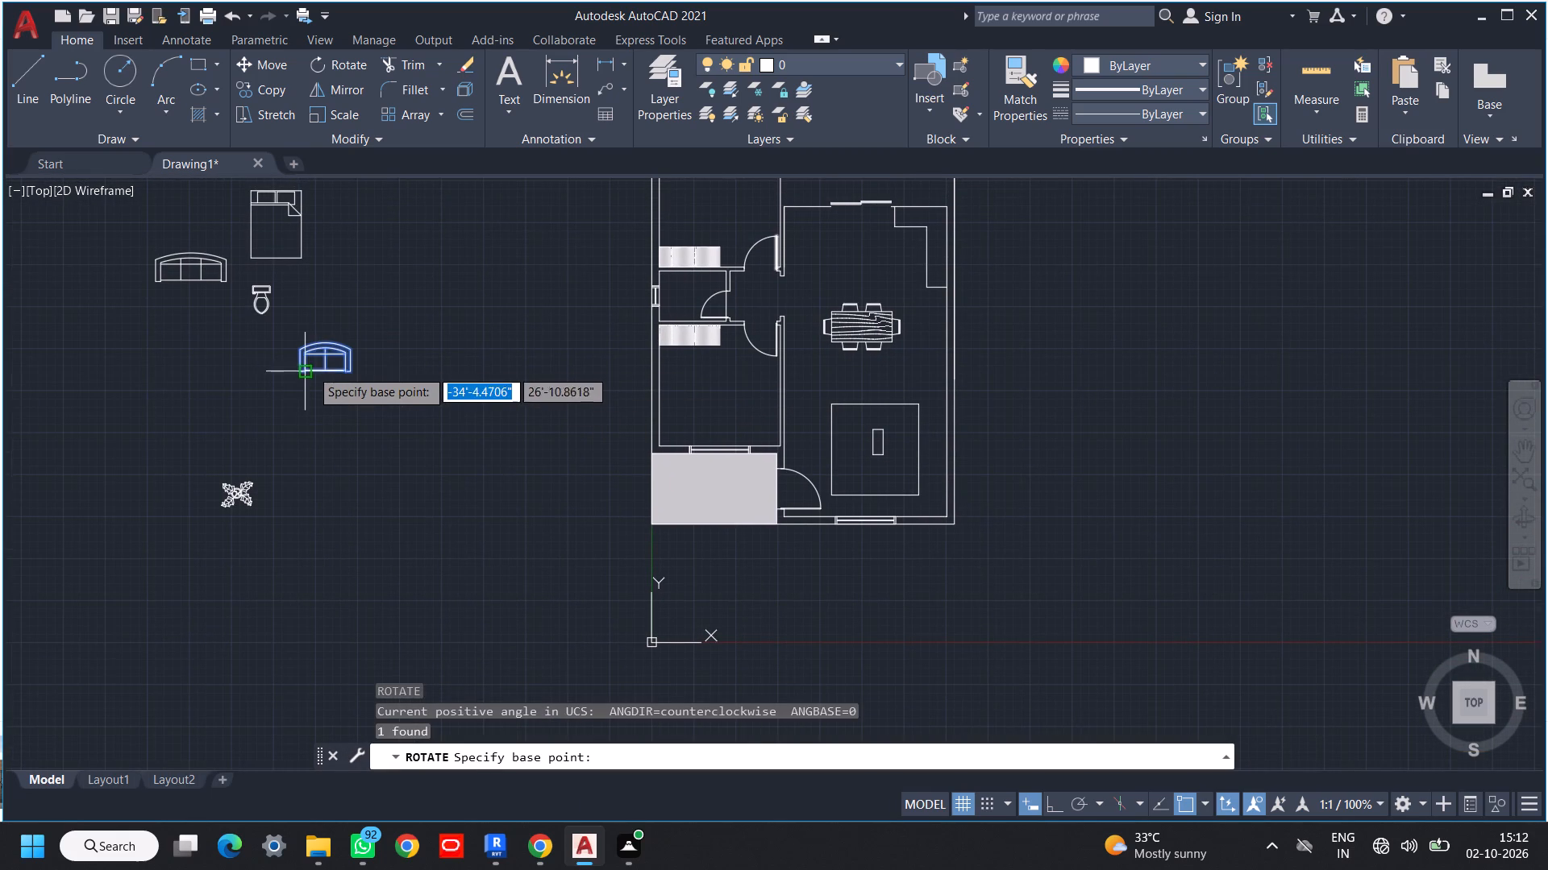
click(327, 358)
key(F8)
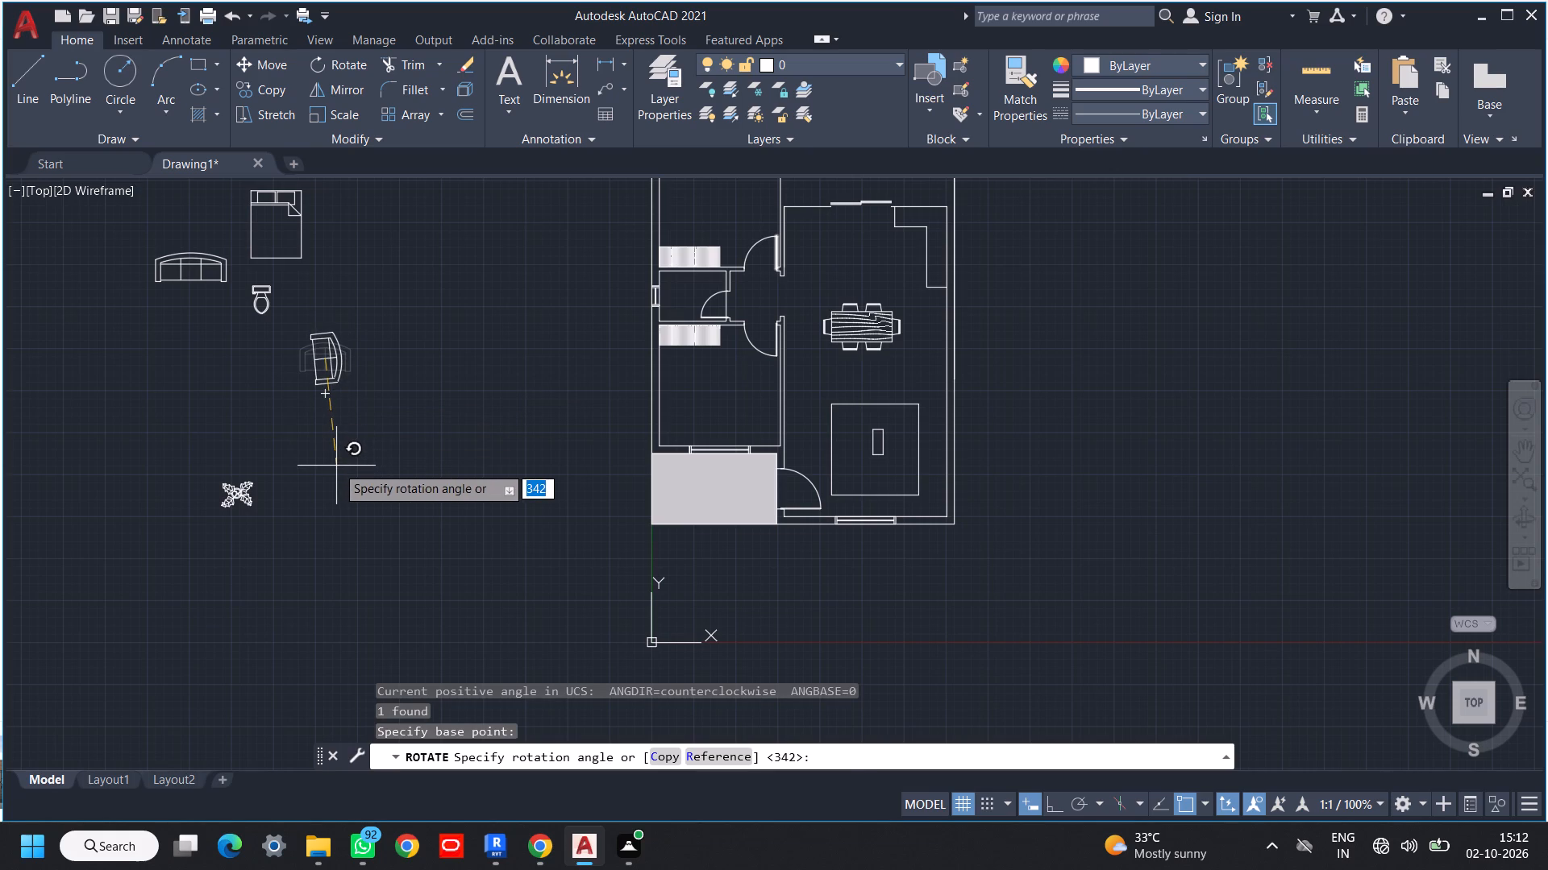
click(335, 466)
Rotate the three-seat sofa block outside the plan by 270 degrees about its centre.
middle_drag(350, 462, 495, 500)
scroll(368, 300, up, 1)
click(372, 287)
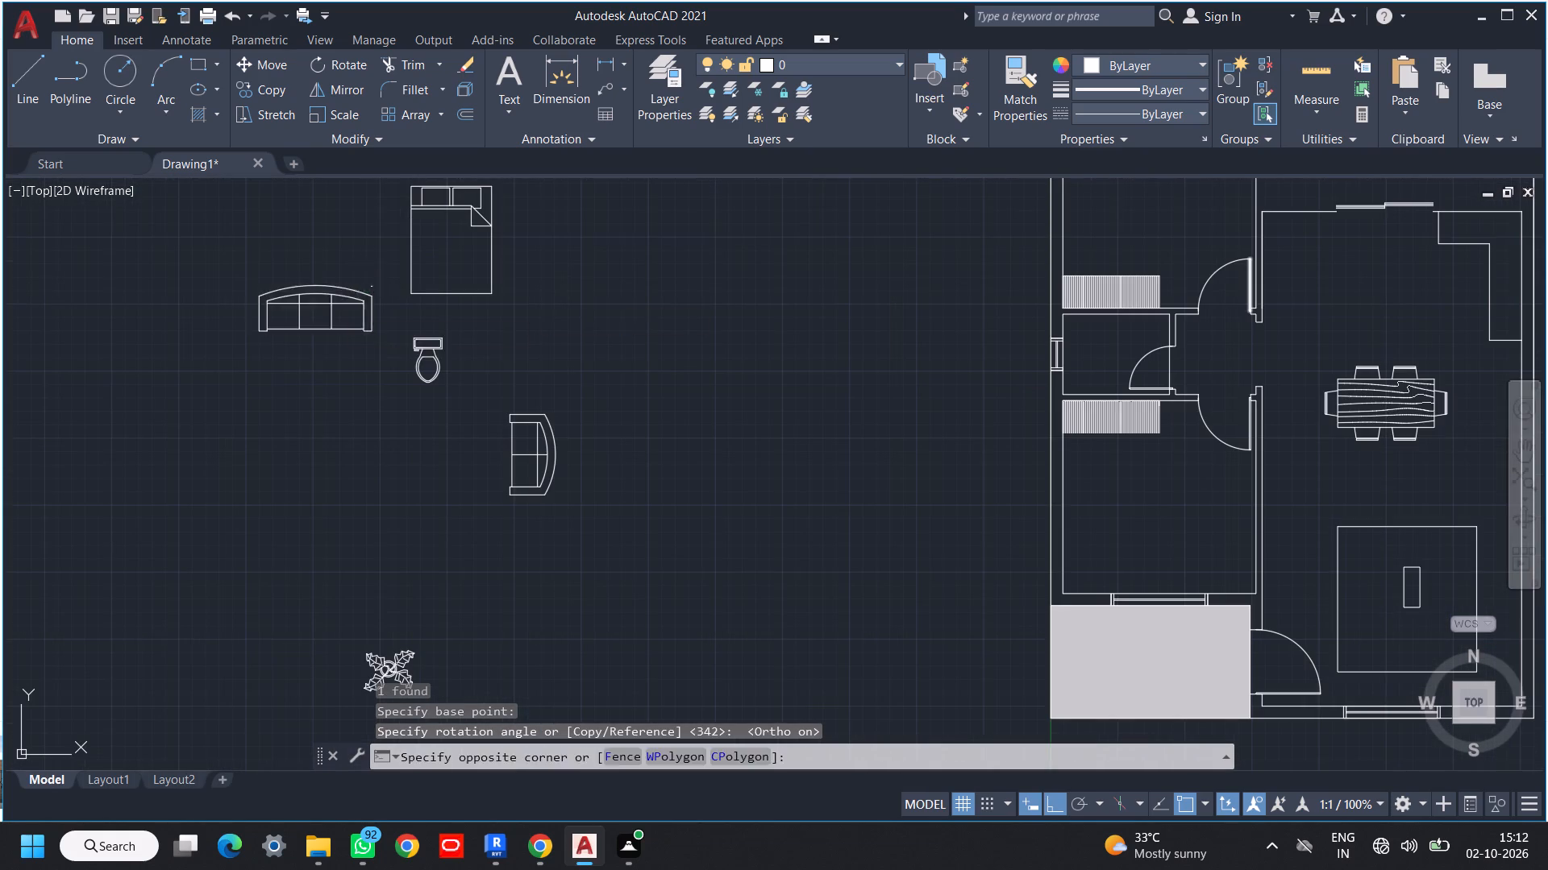
click(298, 342)
text(ro)
key(space)
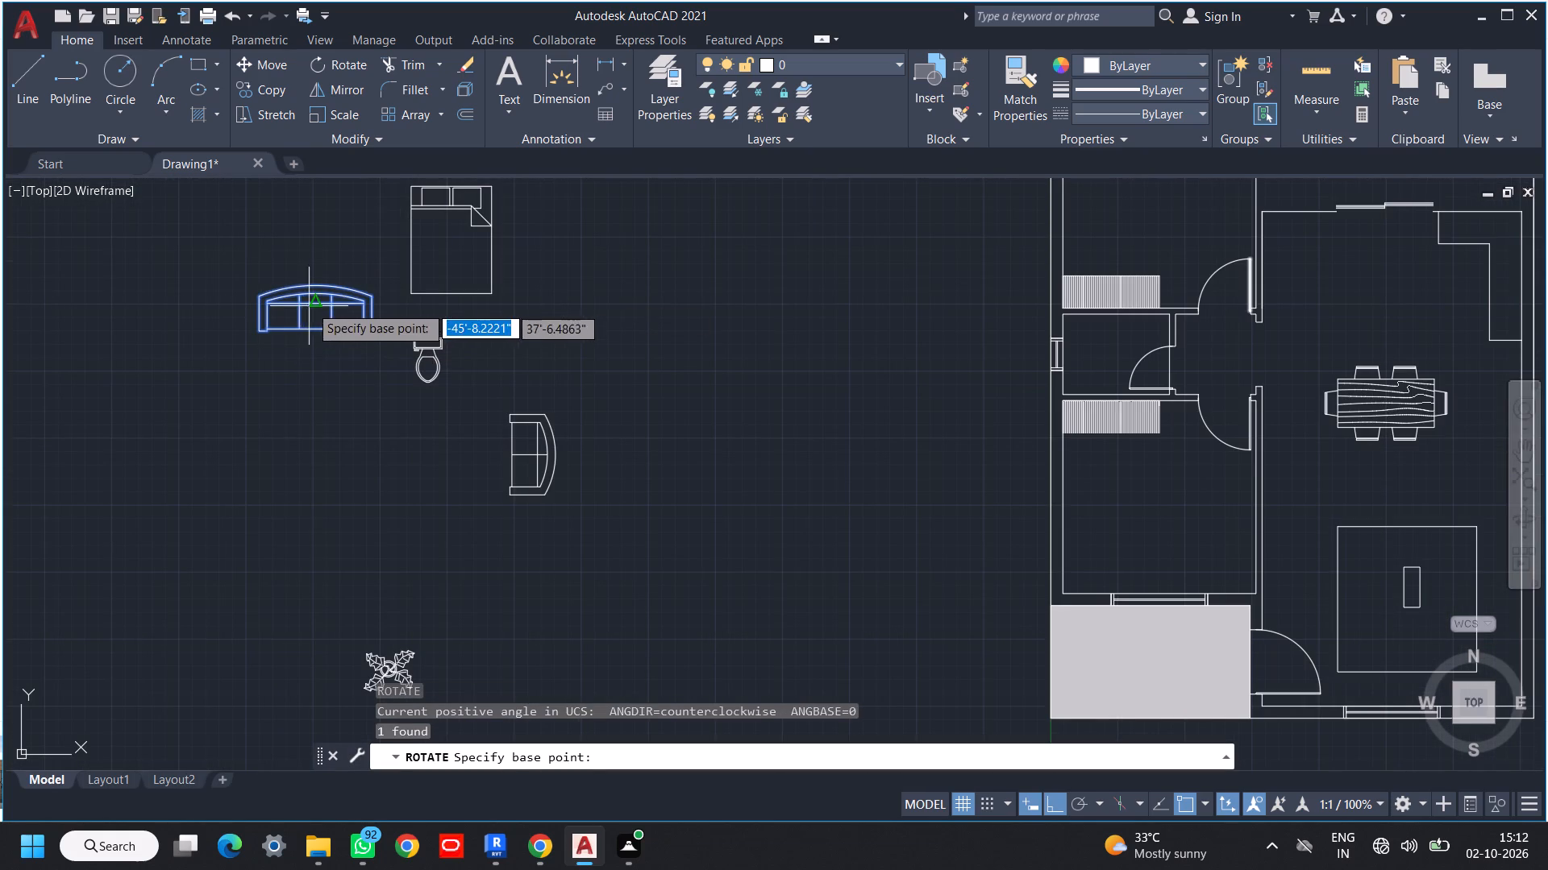
click(310, 305)
click(302, 428)
Move the two-seat sofa freely into the large room, just below the small table and across the surrounding rectangle's lower edge.
middle_drag(322, 432, 341, 461)
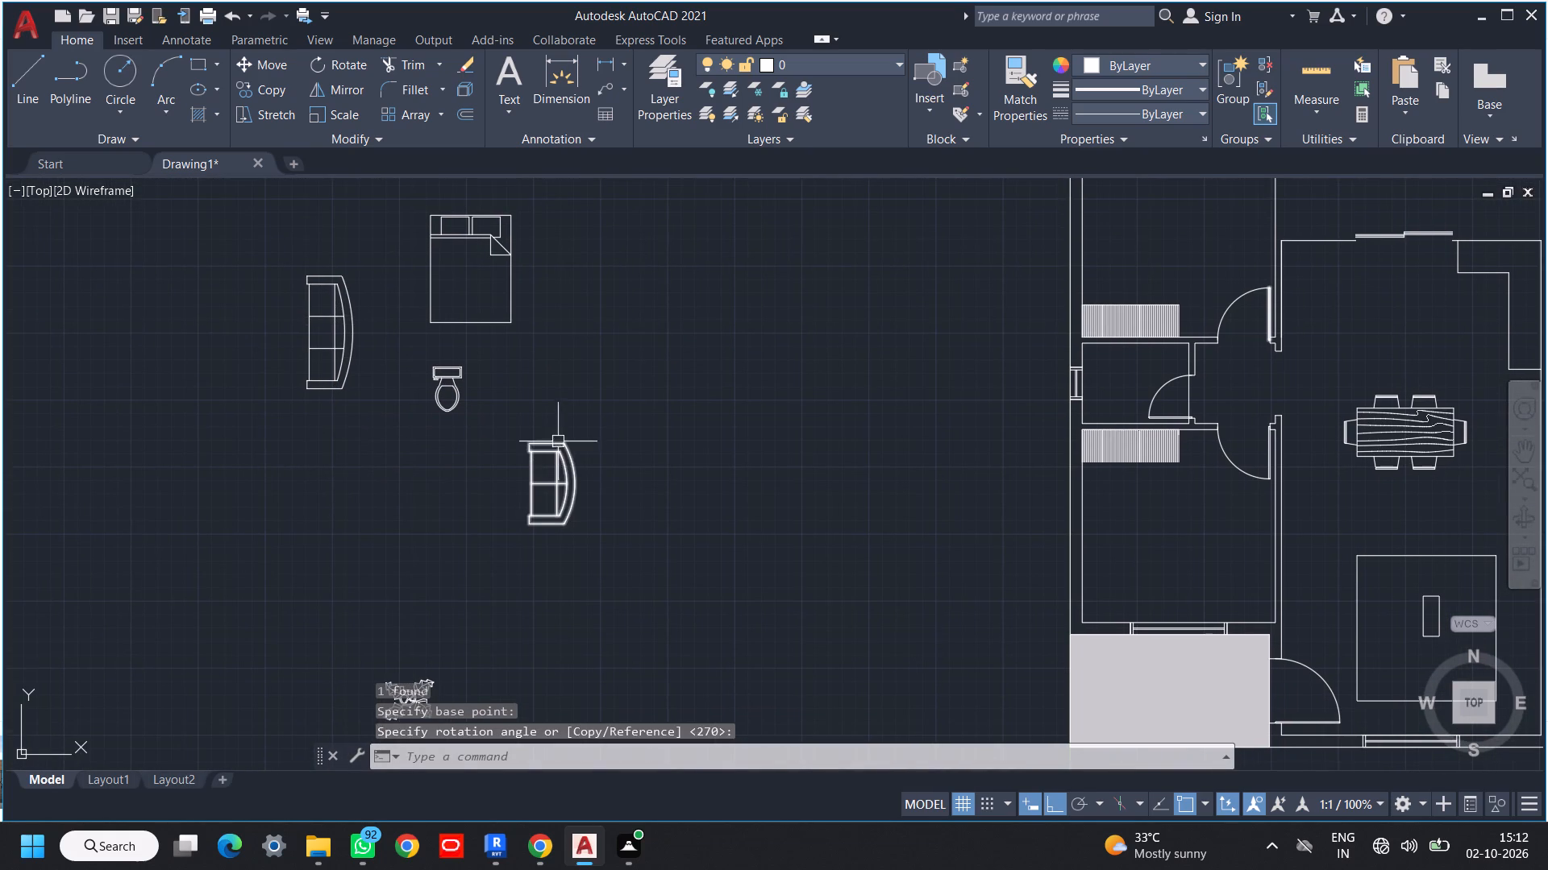
click(556, 445)
middle_drag(611, 483, 468, 417)
key(m)
key(space)
click(422, 465)
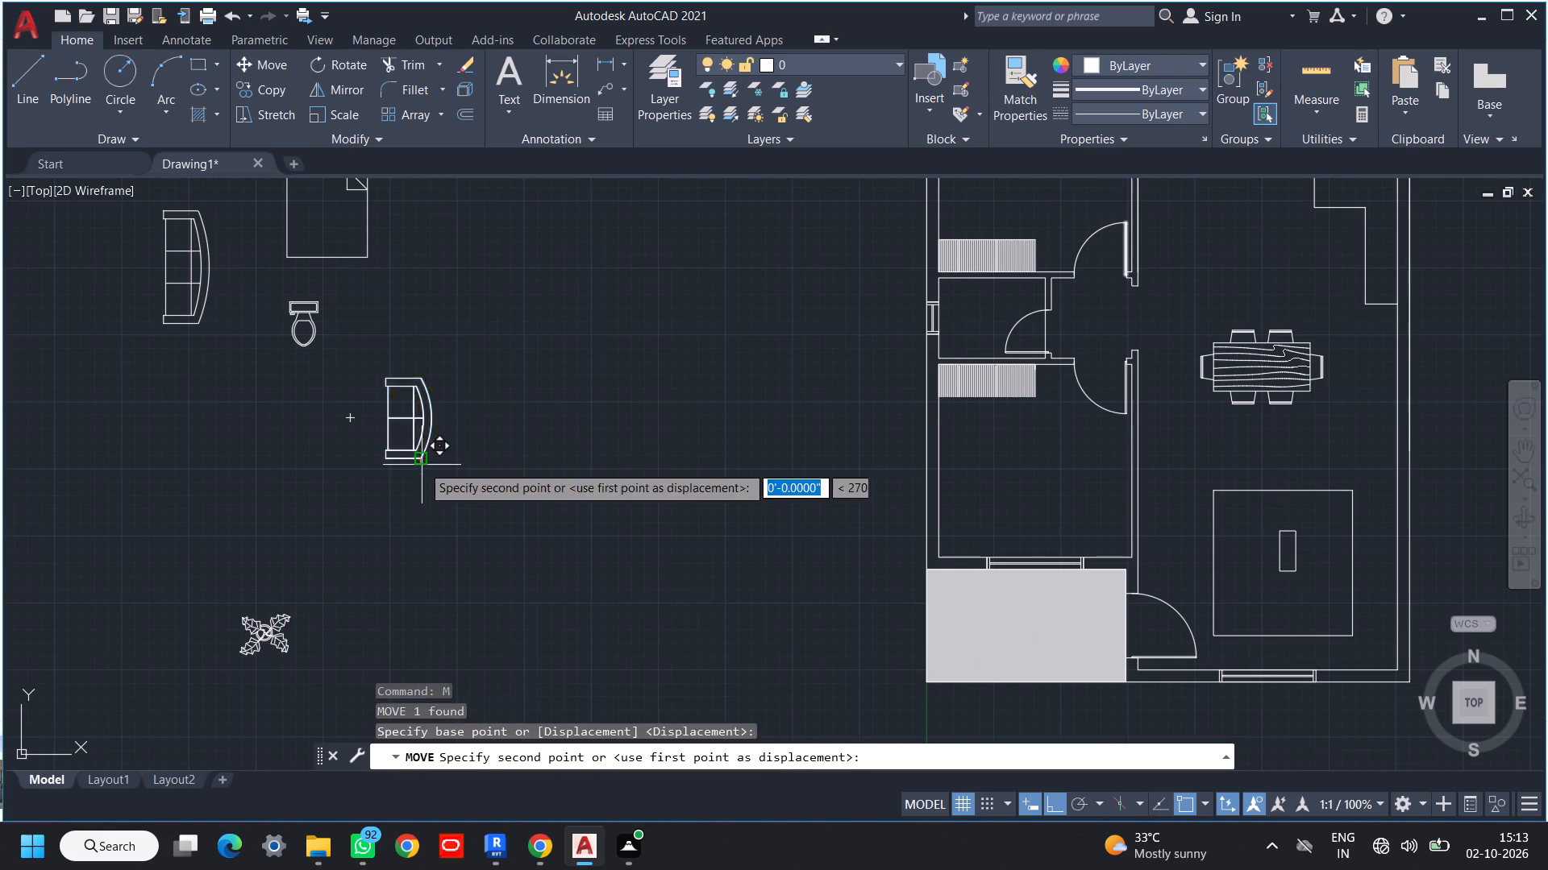
middle_drag(657, 525, 323, 441)
key(F8)
middle_drag(985, 569, 933, 587)
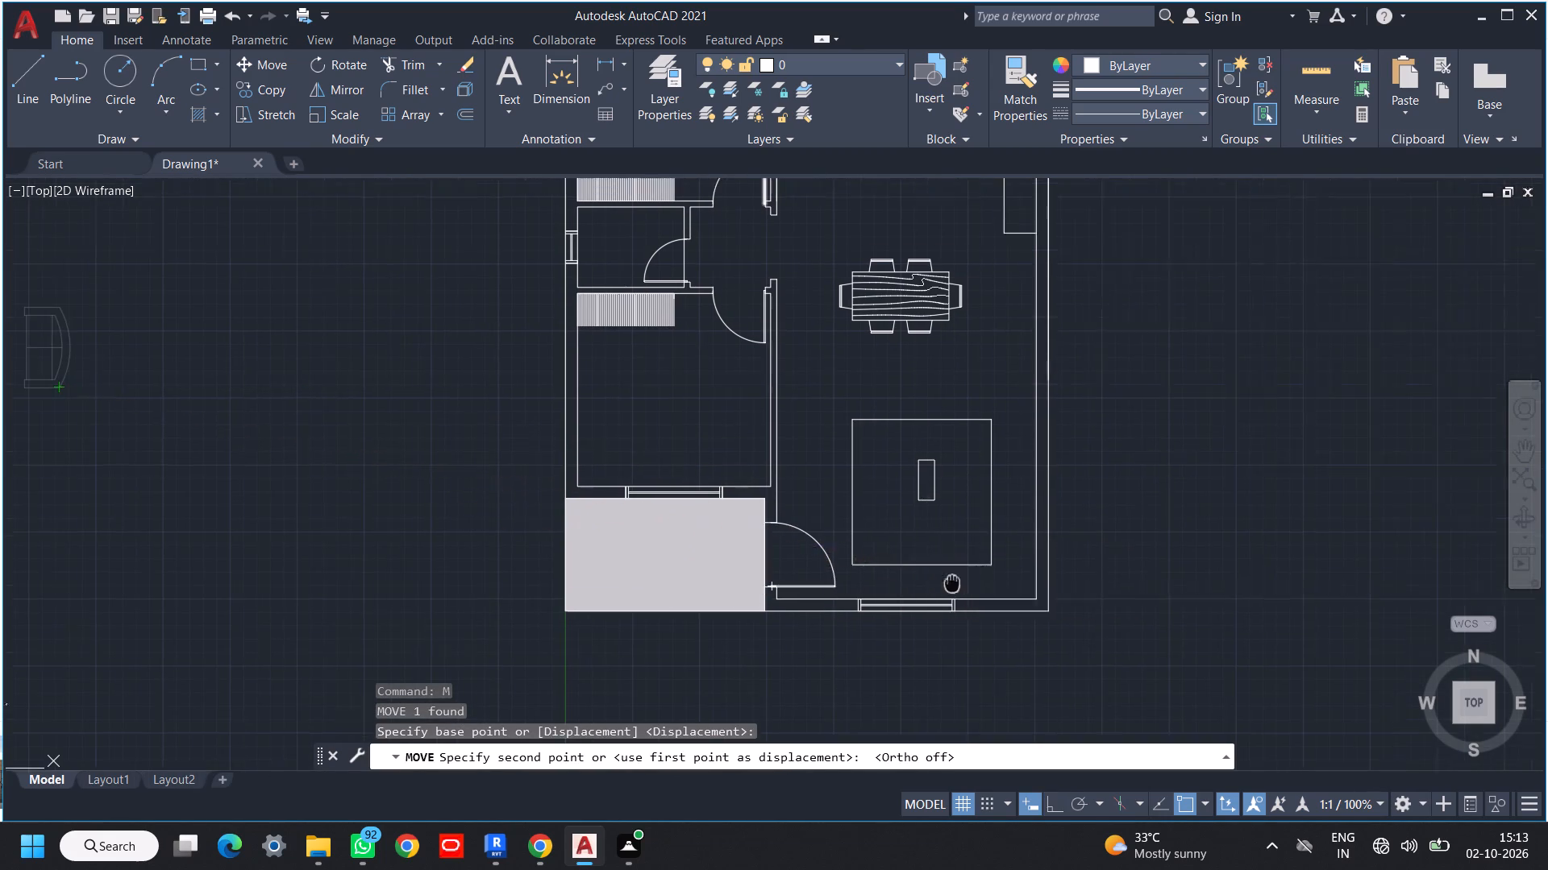
middle_drag(933, 587, 840, 590)
scroll(869, 565, up, 2)
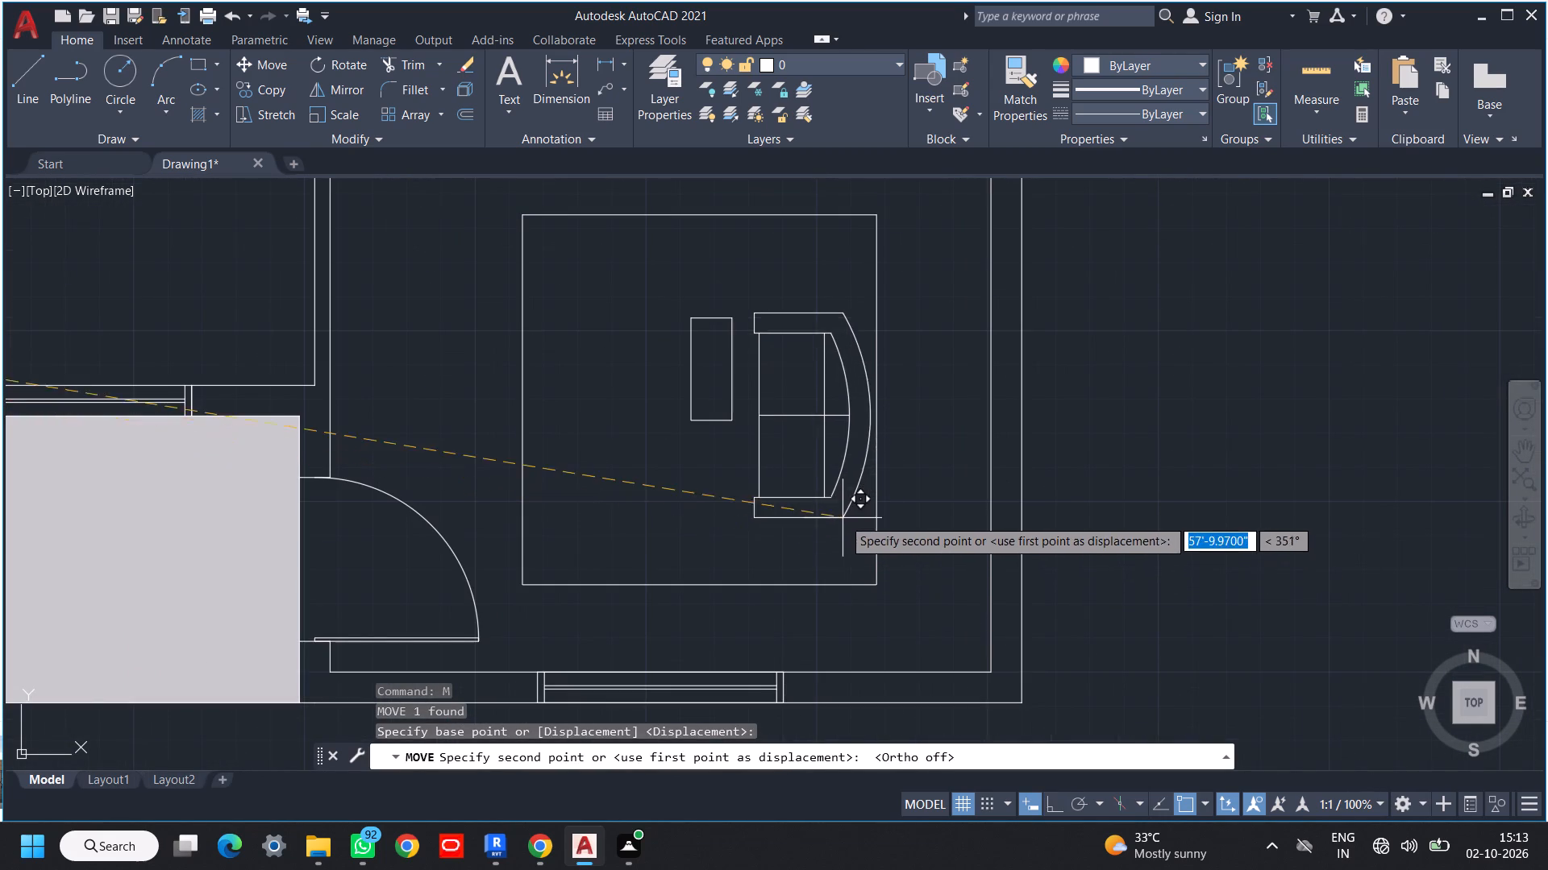
middle_drag(843, 521, 878, 564)
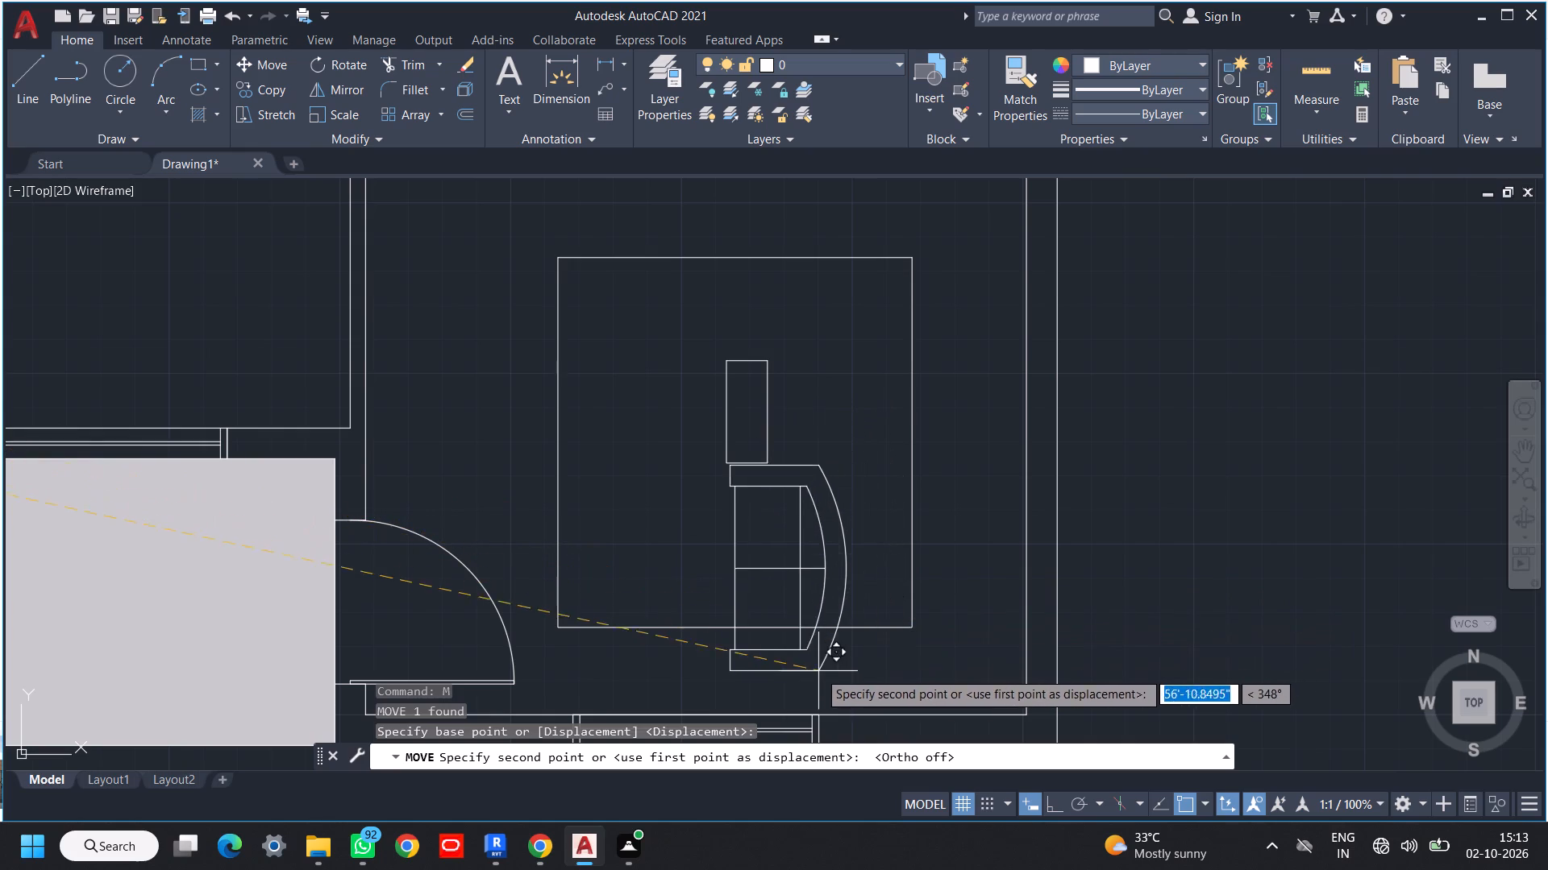
middle_drag(810, 656, 820, 595)
click(789, 619)
key(Escape)
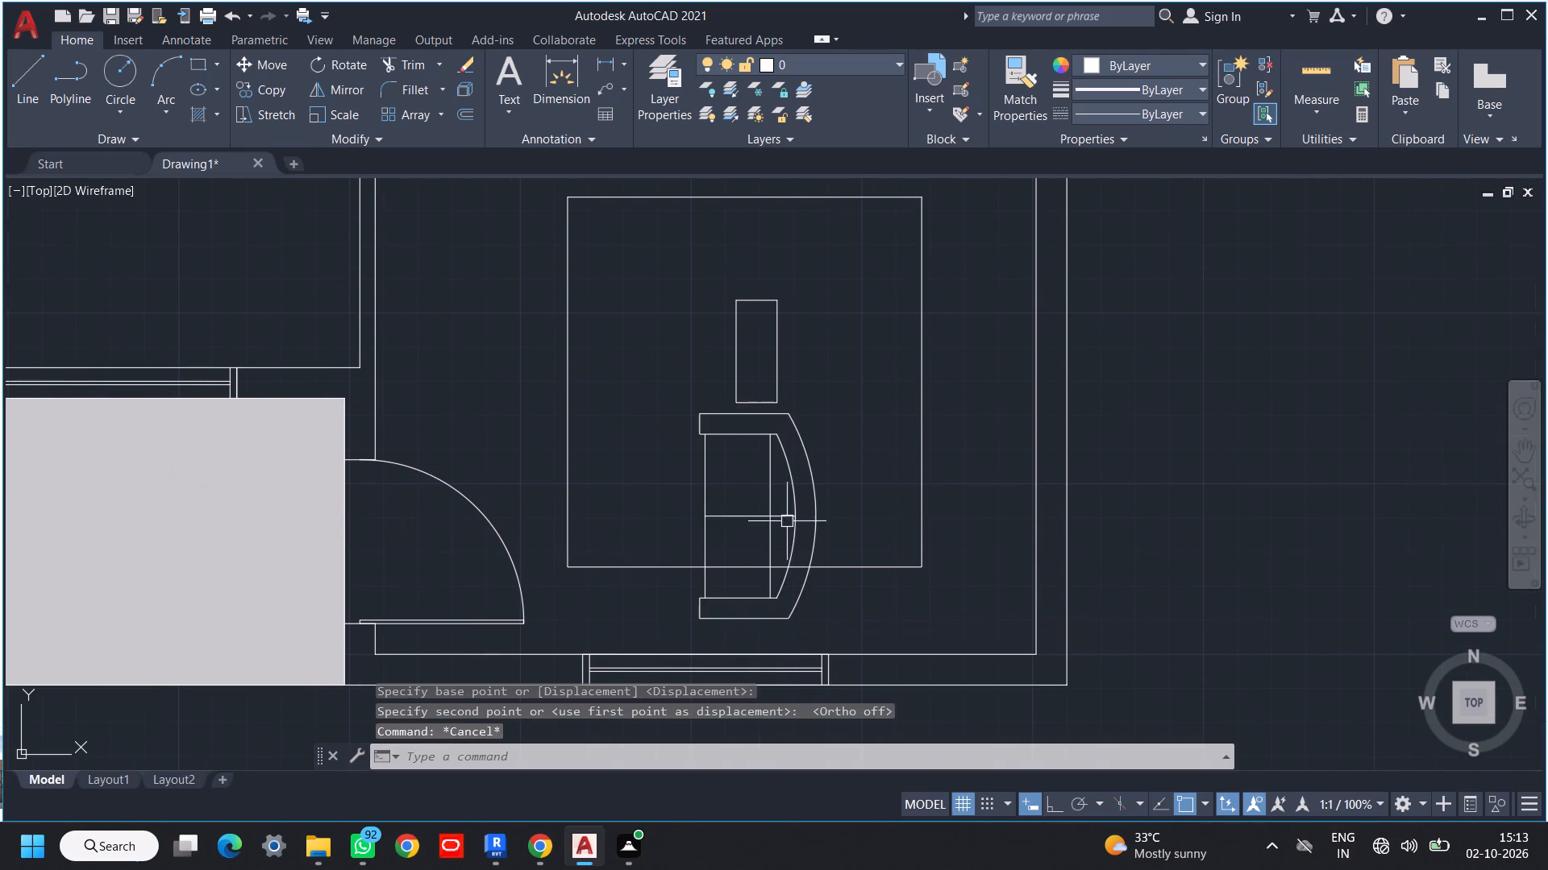
Rotate the two-seat sofa in the large room by 270 degrees so its back faces the window wall.
click(787, 515)
text(ro)
key(space)
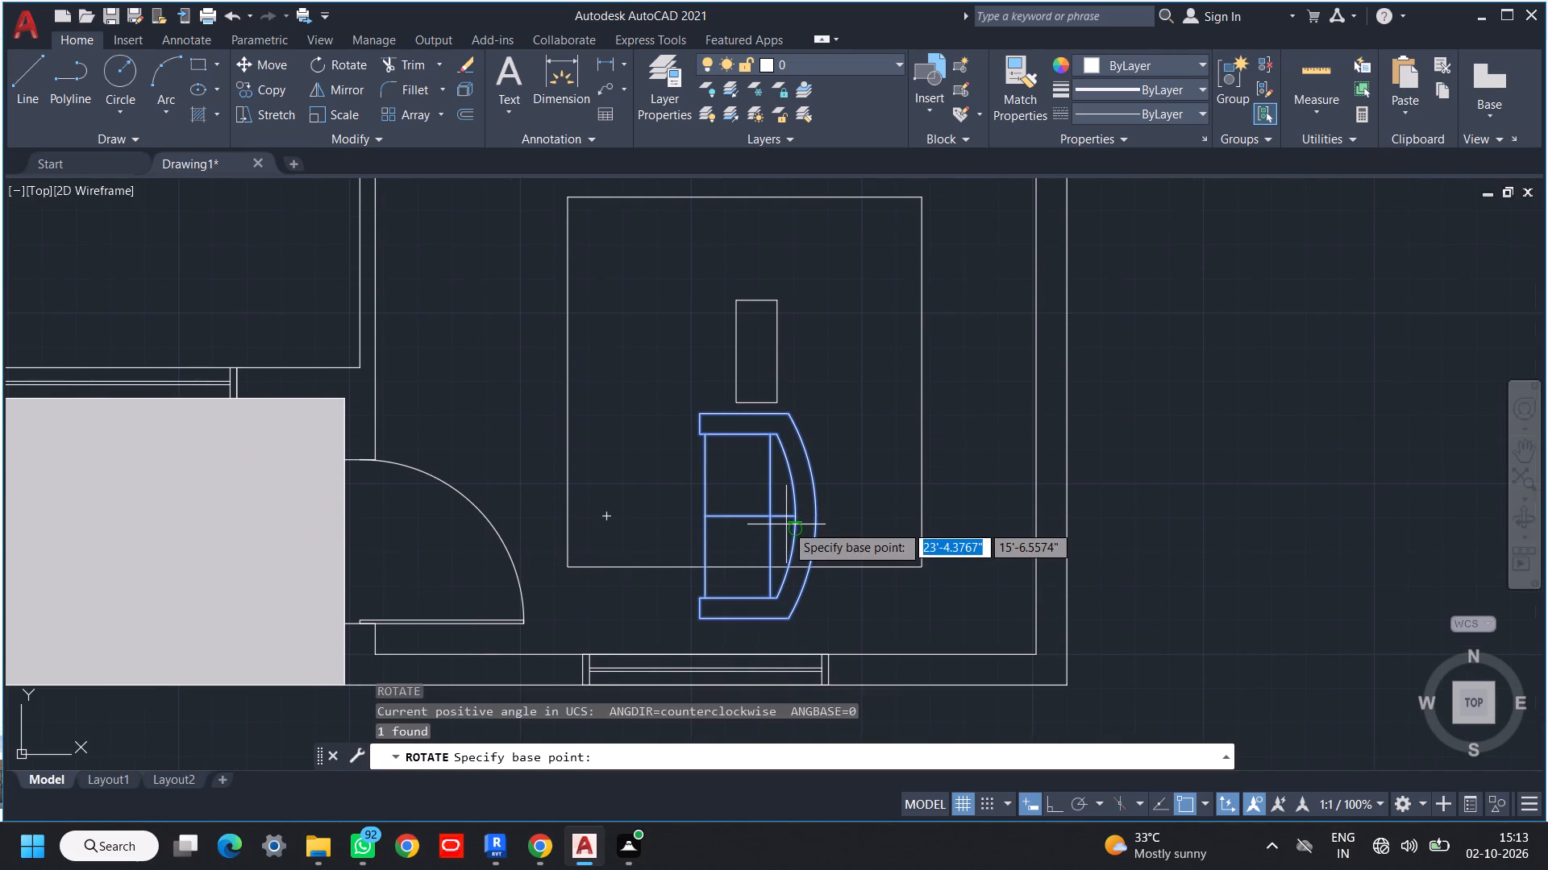
click(768, 516)
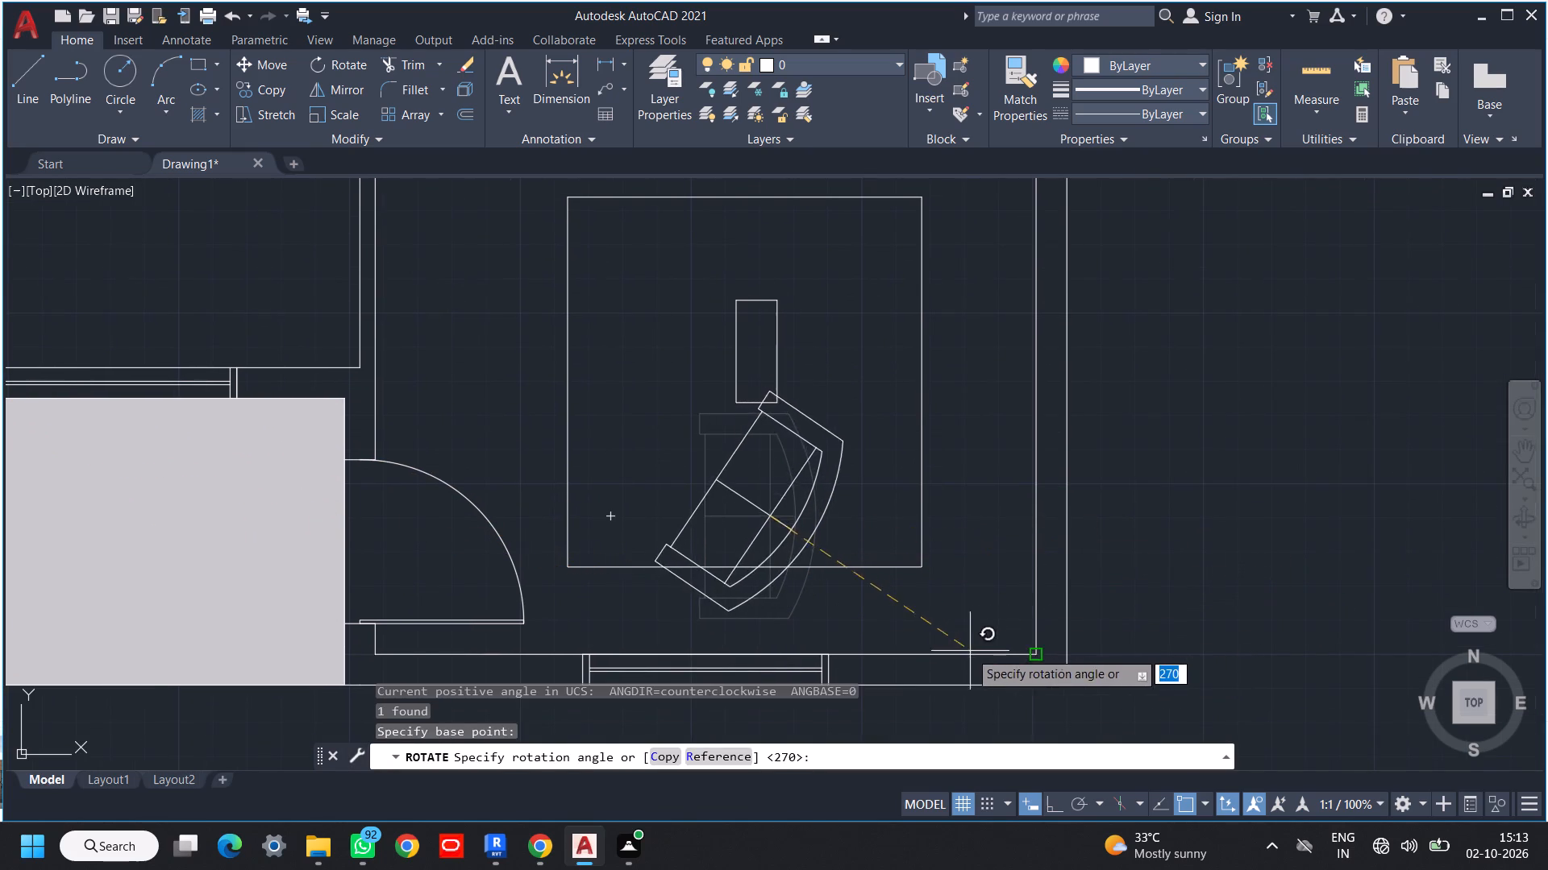
key(F8)
middle_drag(756, 624, 752, 503)
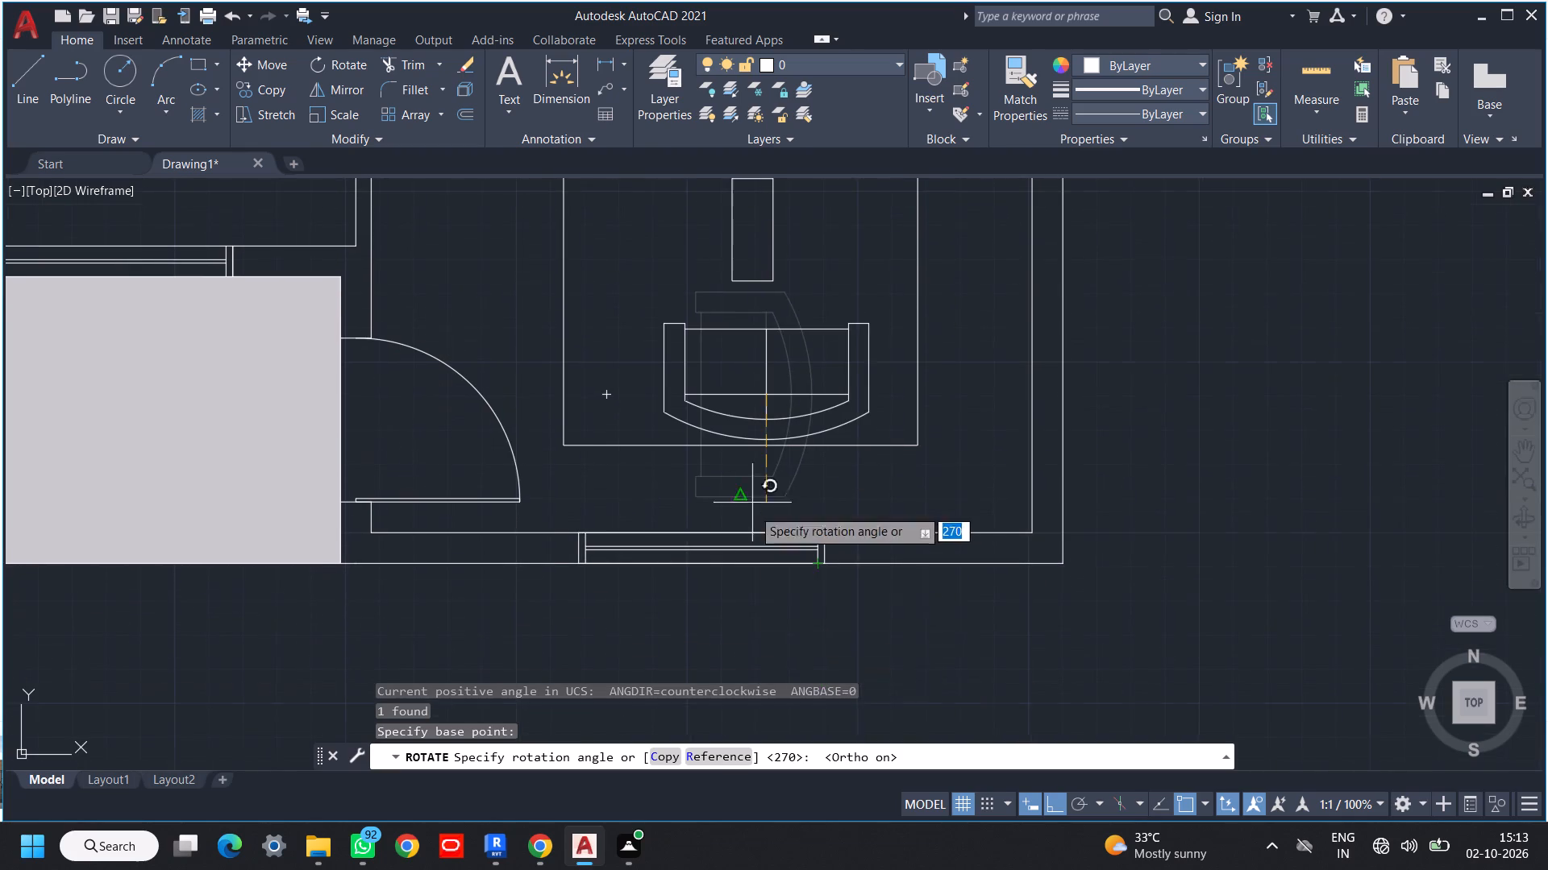
click(764, 667)
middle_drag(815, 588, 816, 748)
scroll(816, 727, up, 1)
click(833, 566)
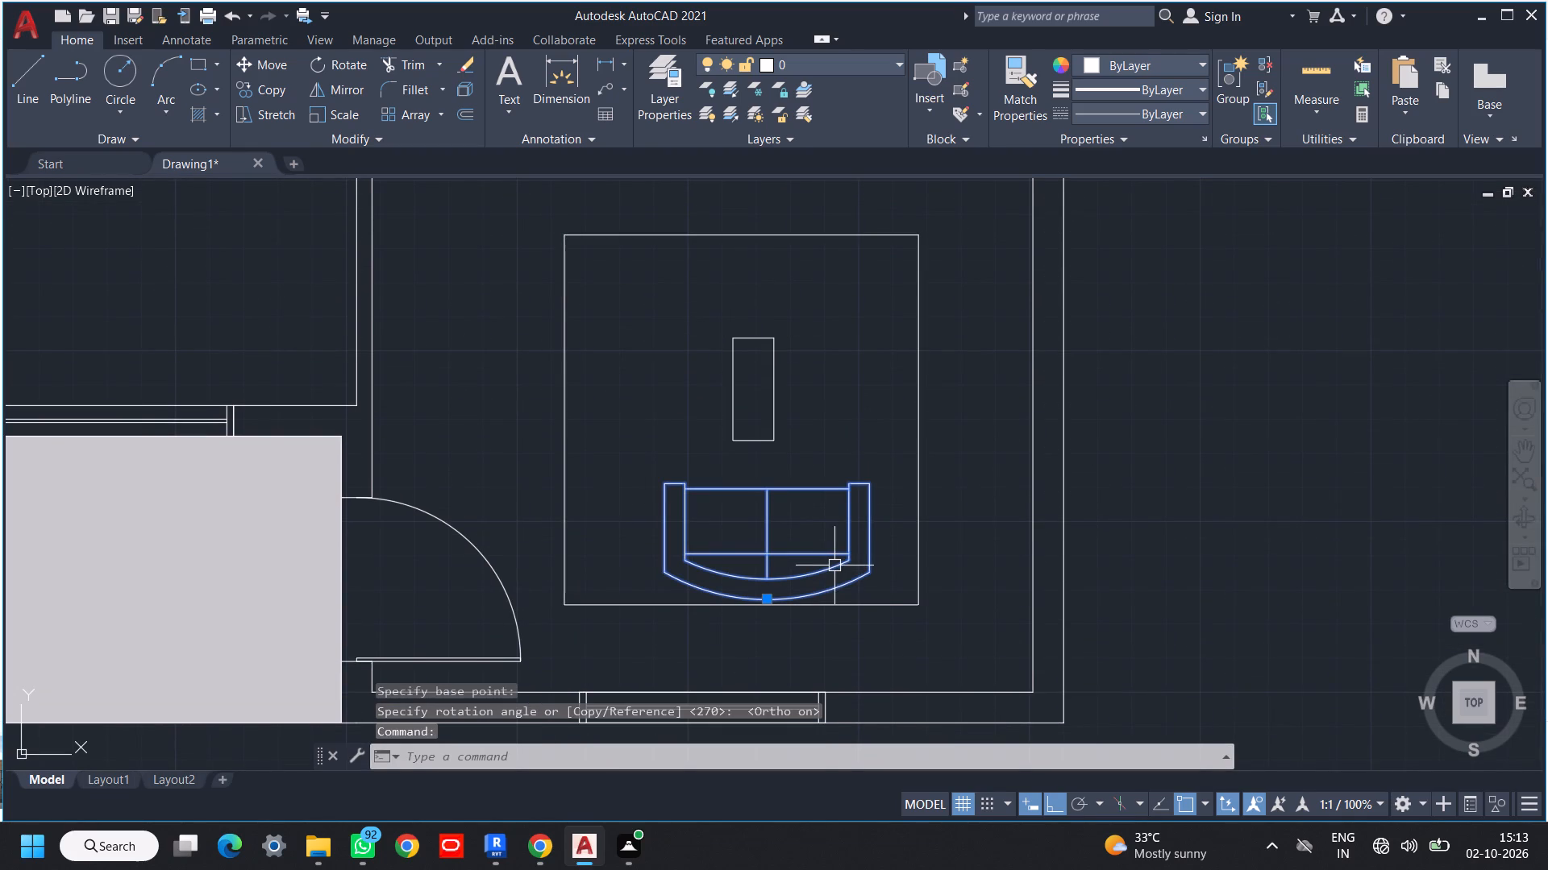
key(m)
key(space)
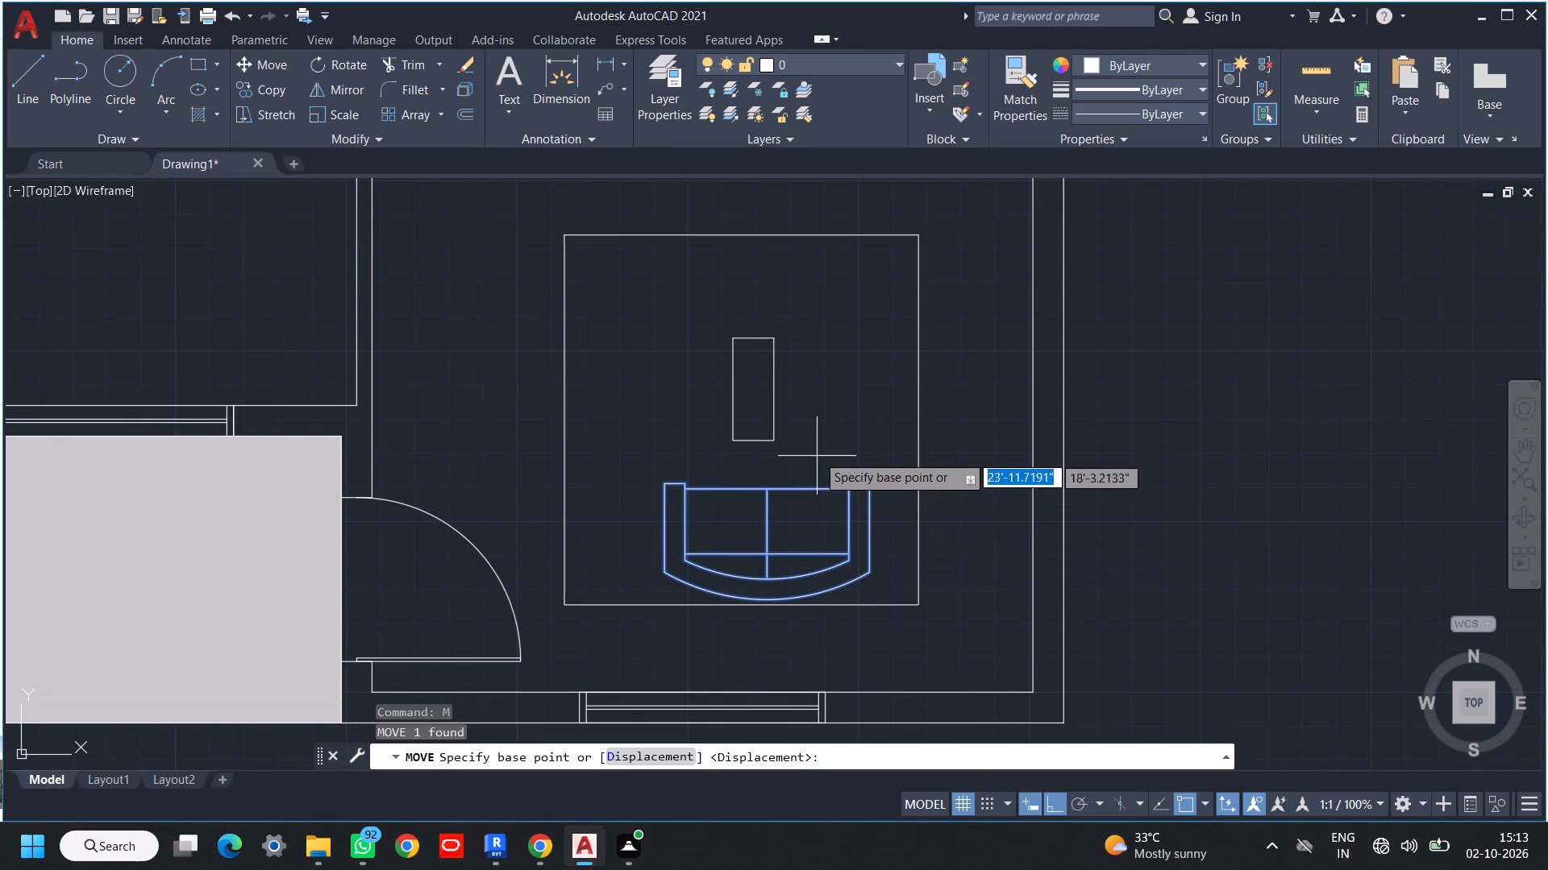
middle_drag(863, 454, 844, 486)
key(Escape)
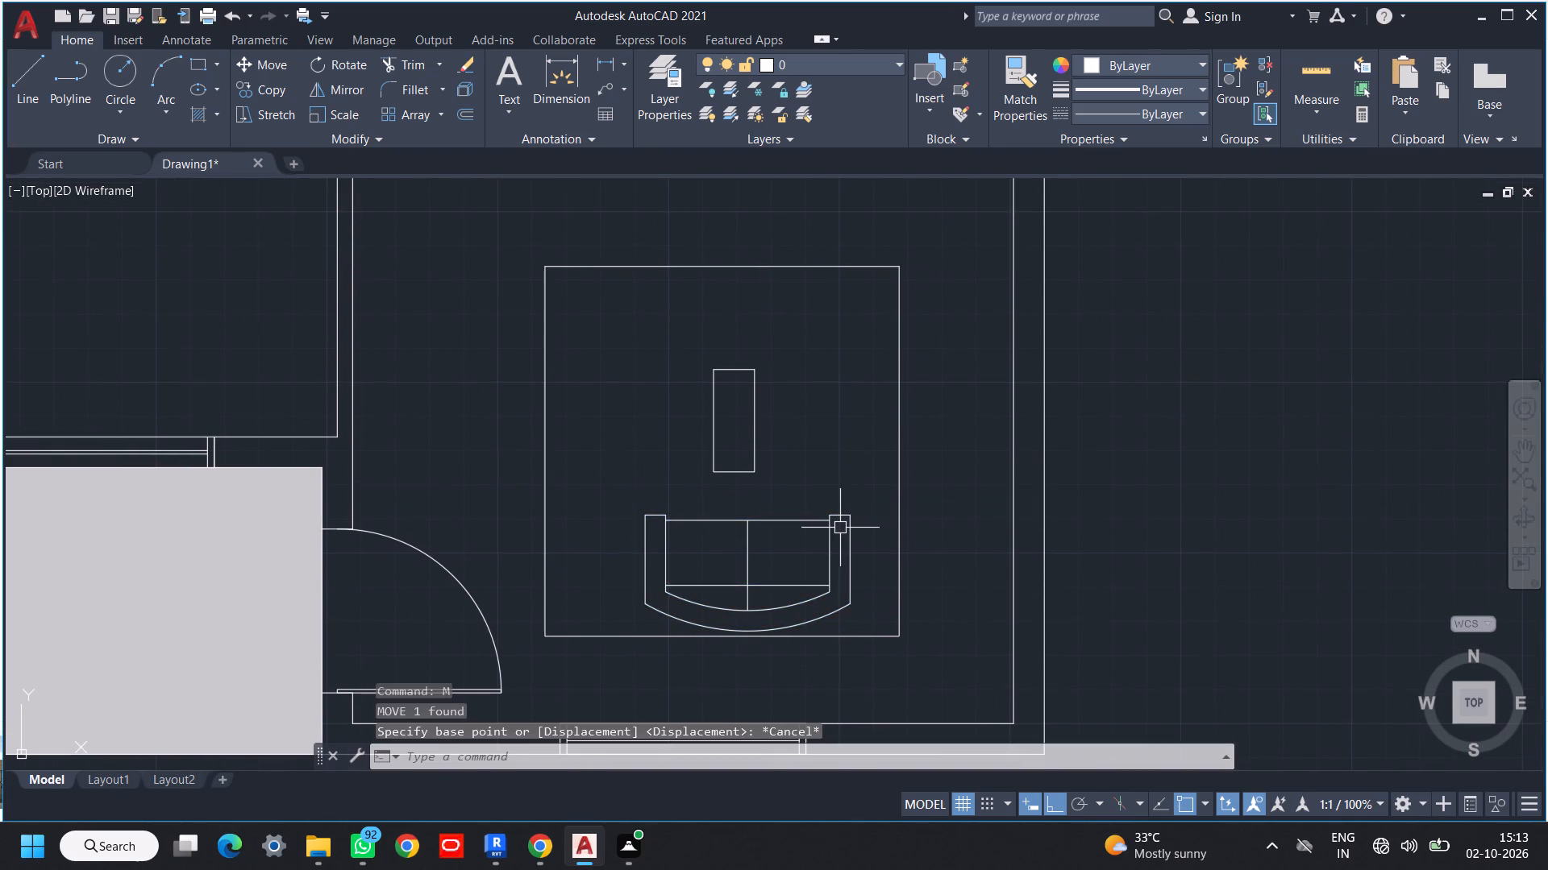
Mirror the two-seat sofa across a horizontal line through the surrounding rectangle's side midpoint, keeping the original.
click(842, 532)
click(817, 543)
text(mi)
key(space)
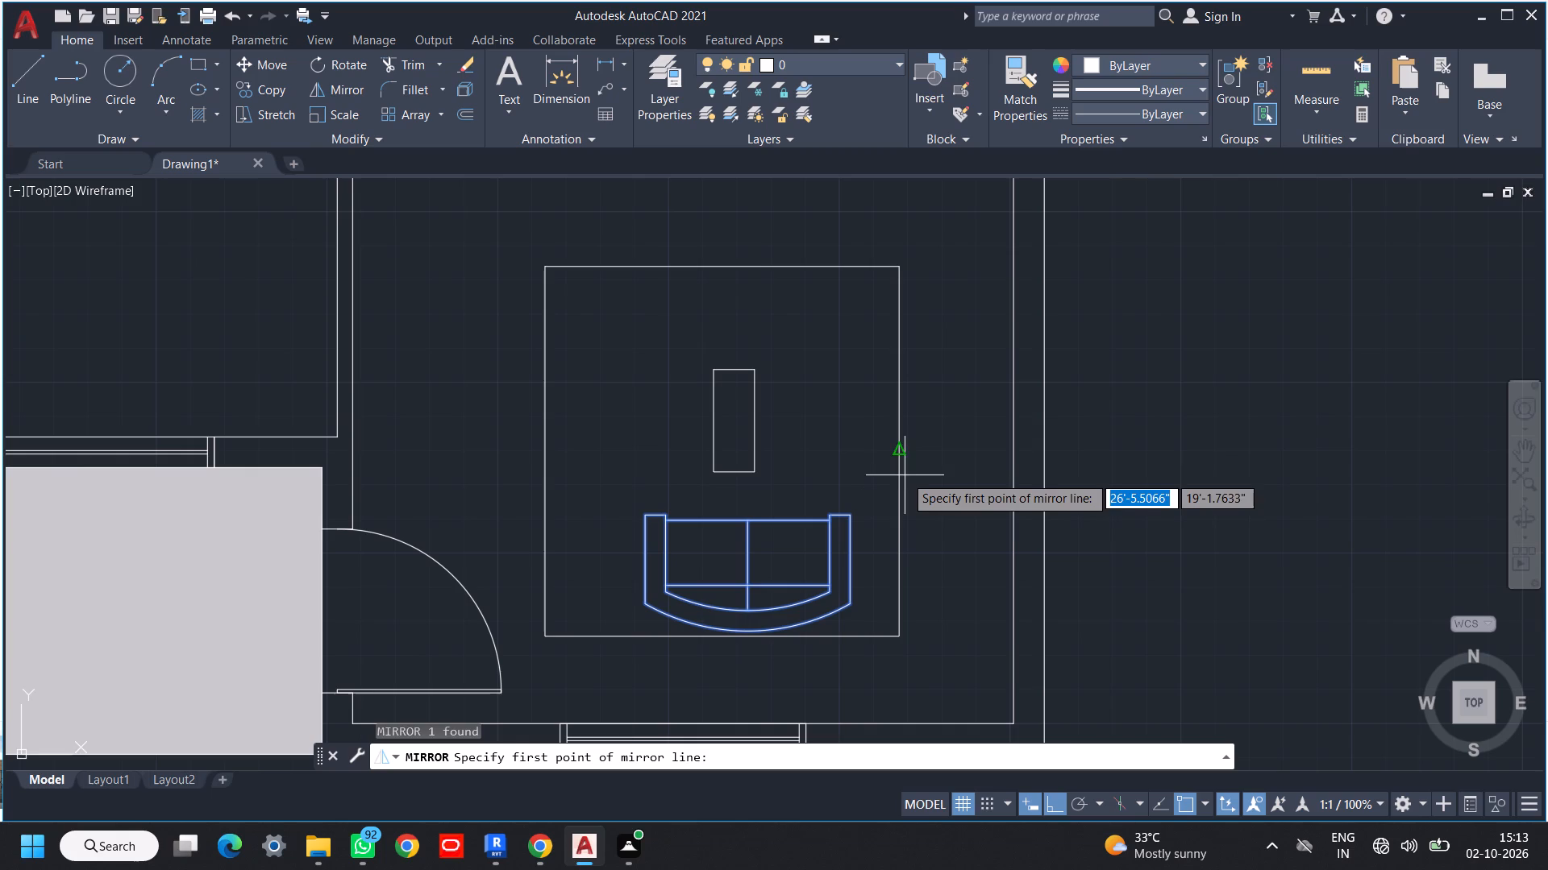
click(896, 450)
click(1130, 435)
drag(1168, 511, 1130, 435)
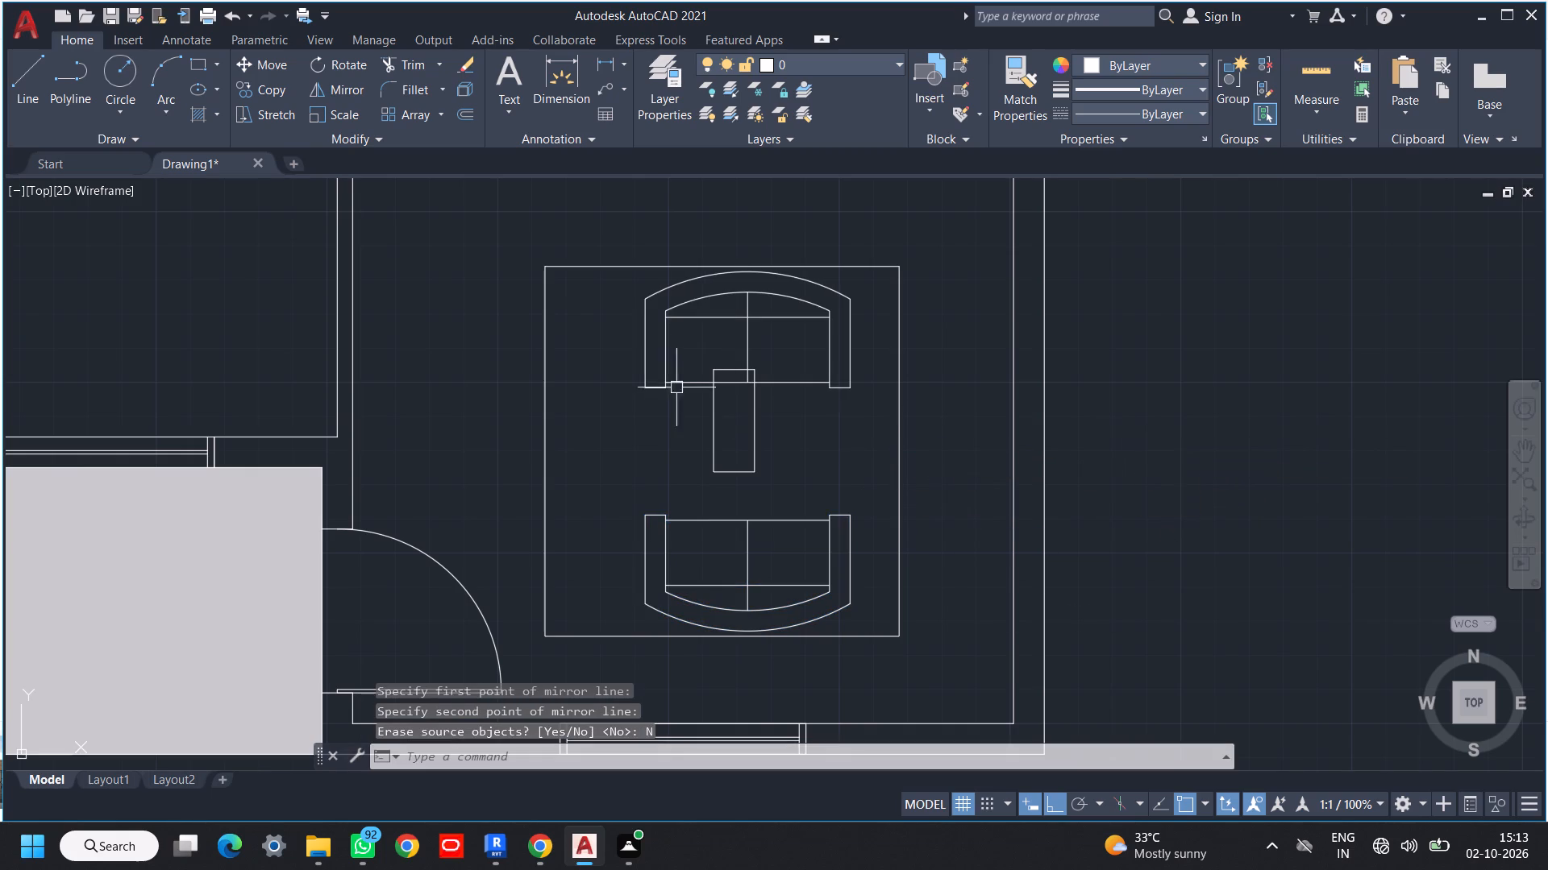
Move the small table rectangle straight down, clear of the upper two-seat sofa.
scroll(743, 411, up, 2)
click(783, 304)
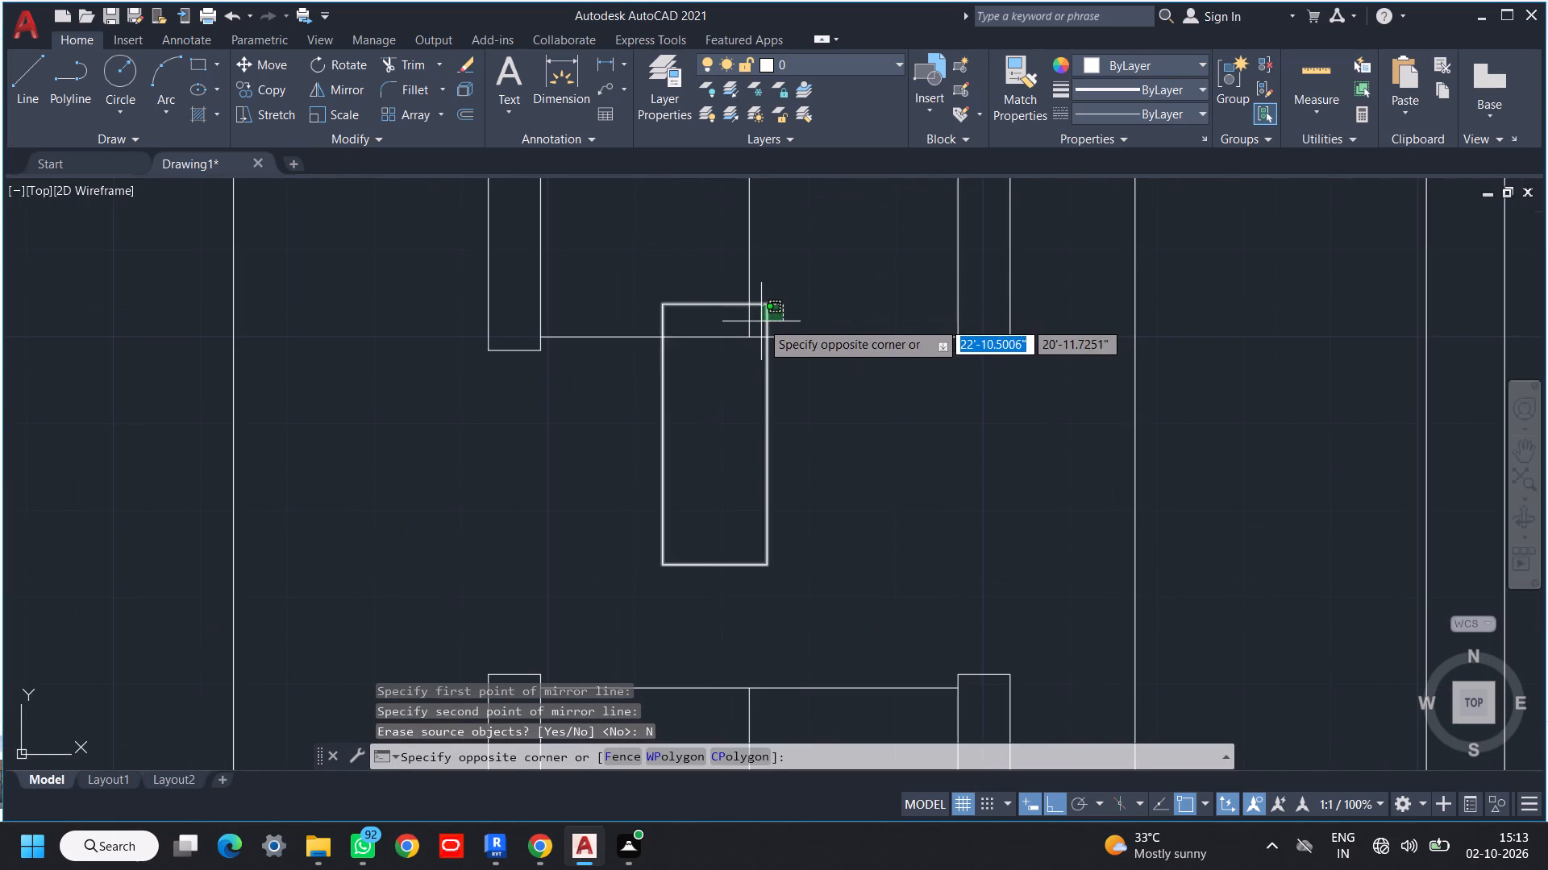
click(761, 321)
key(m)
key(space)
click(764, 308)
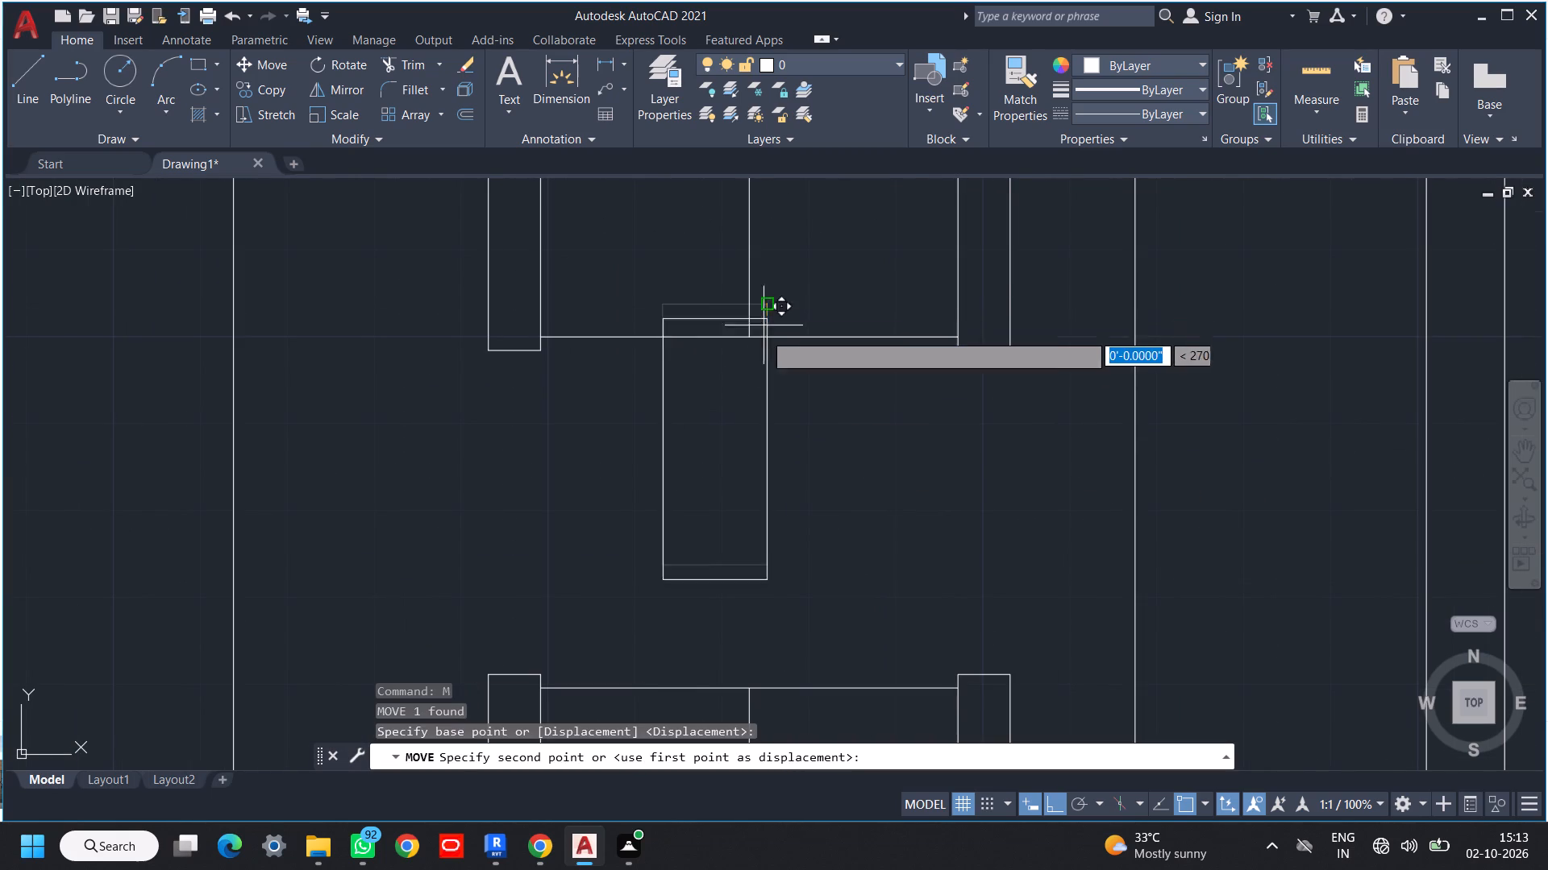
click(764, 371)
Move the small table rectangle 2" straight up, away from the lower sofa.
scroll(797, 414, down, 1)
scroll(793, 450, up, 1)
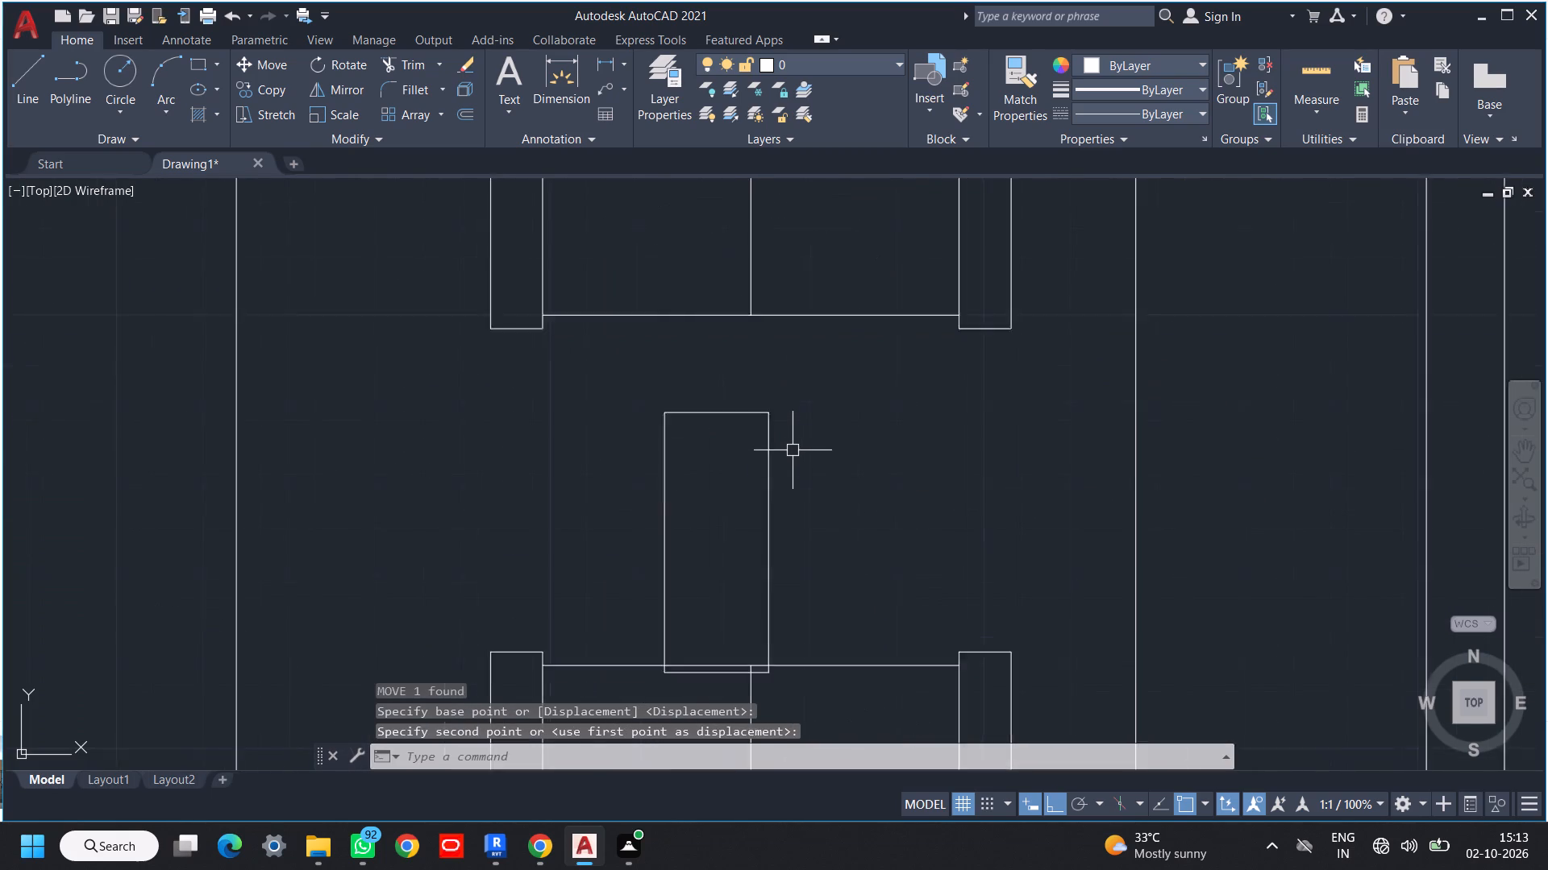
scroll(793, 450, up, 1)
click(784, 377)
click(693, 464)
key(m)
key(space)
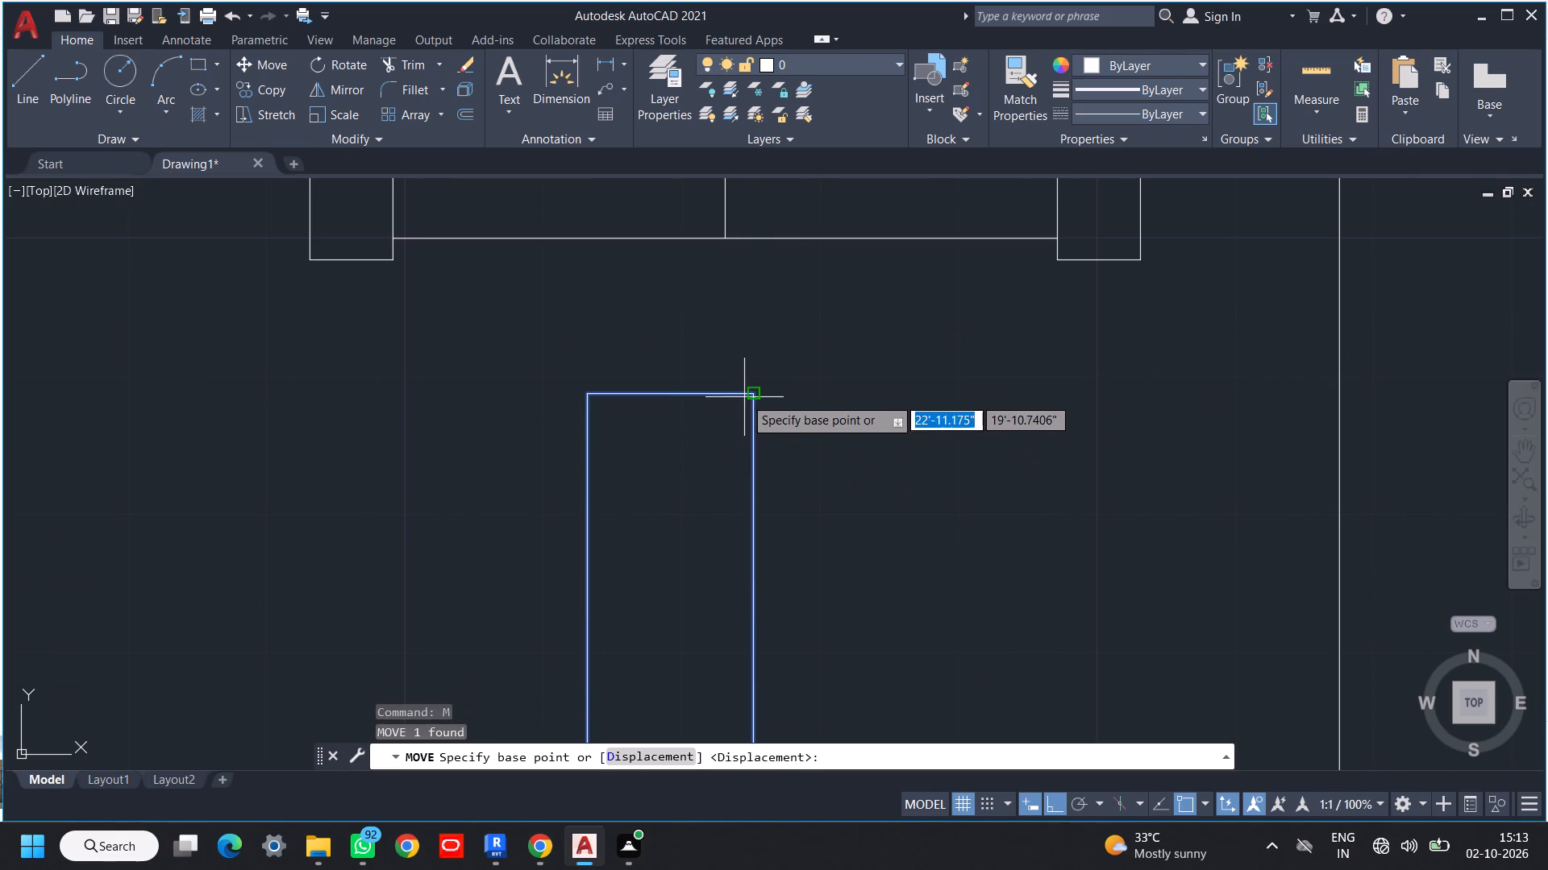
click(747, 396)
text(2")
key(Return)
Move the small table rectangle another 4" up to sit between the two sofas.
scroll(753, 400, down, 2)
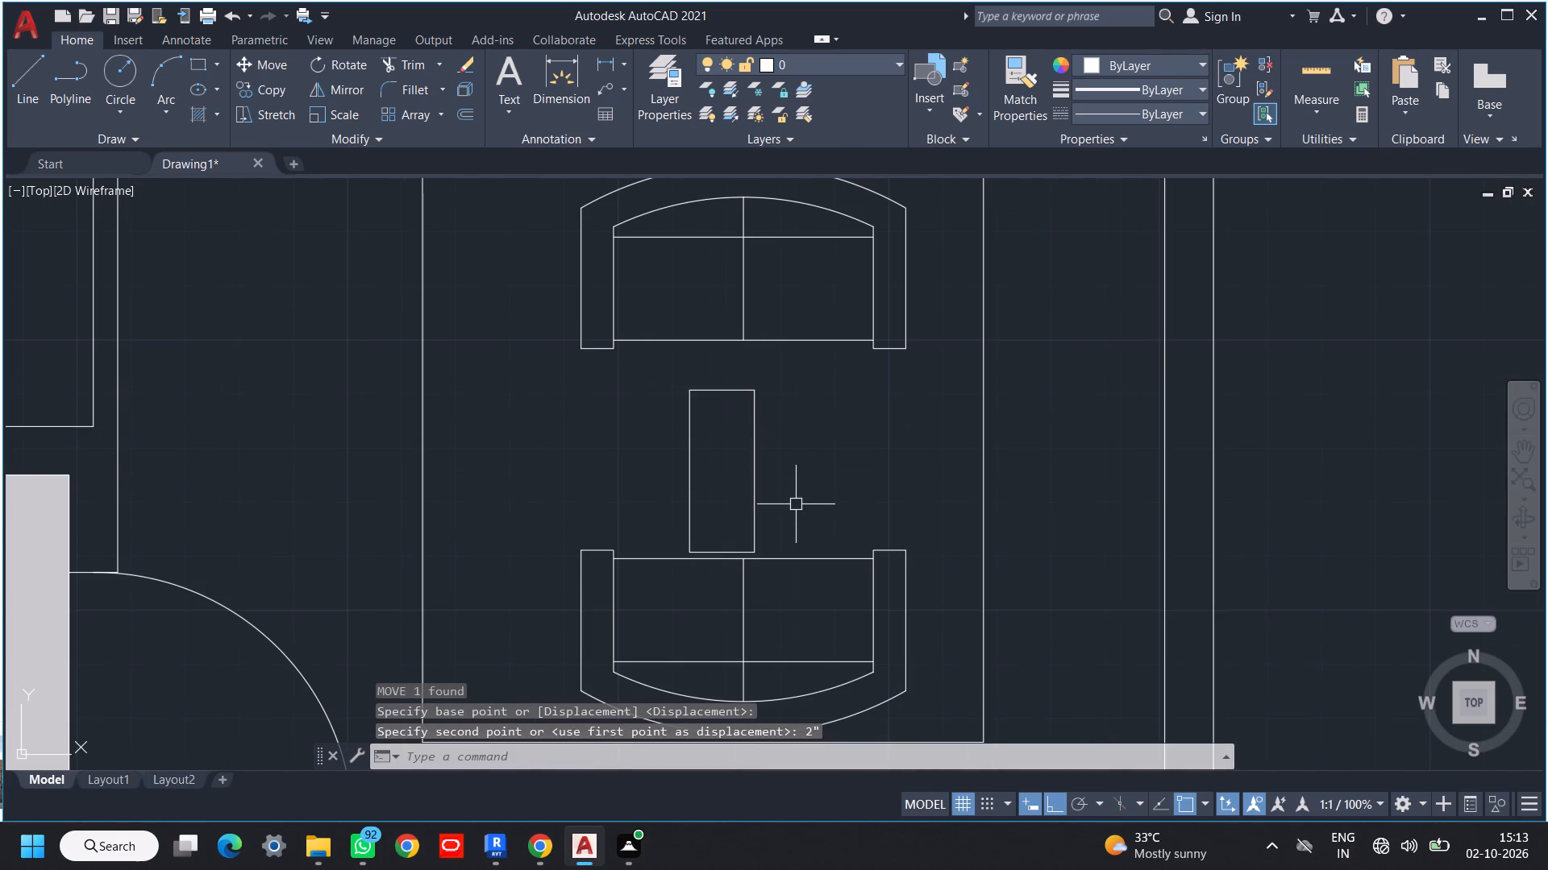
scroll(772, 386, up, 2)
click(772, 383)
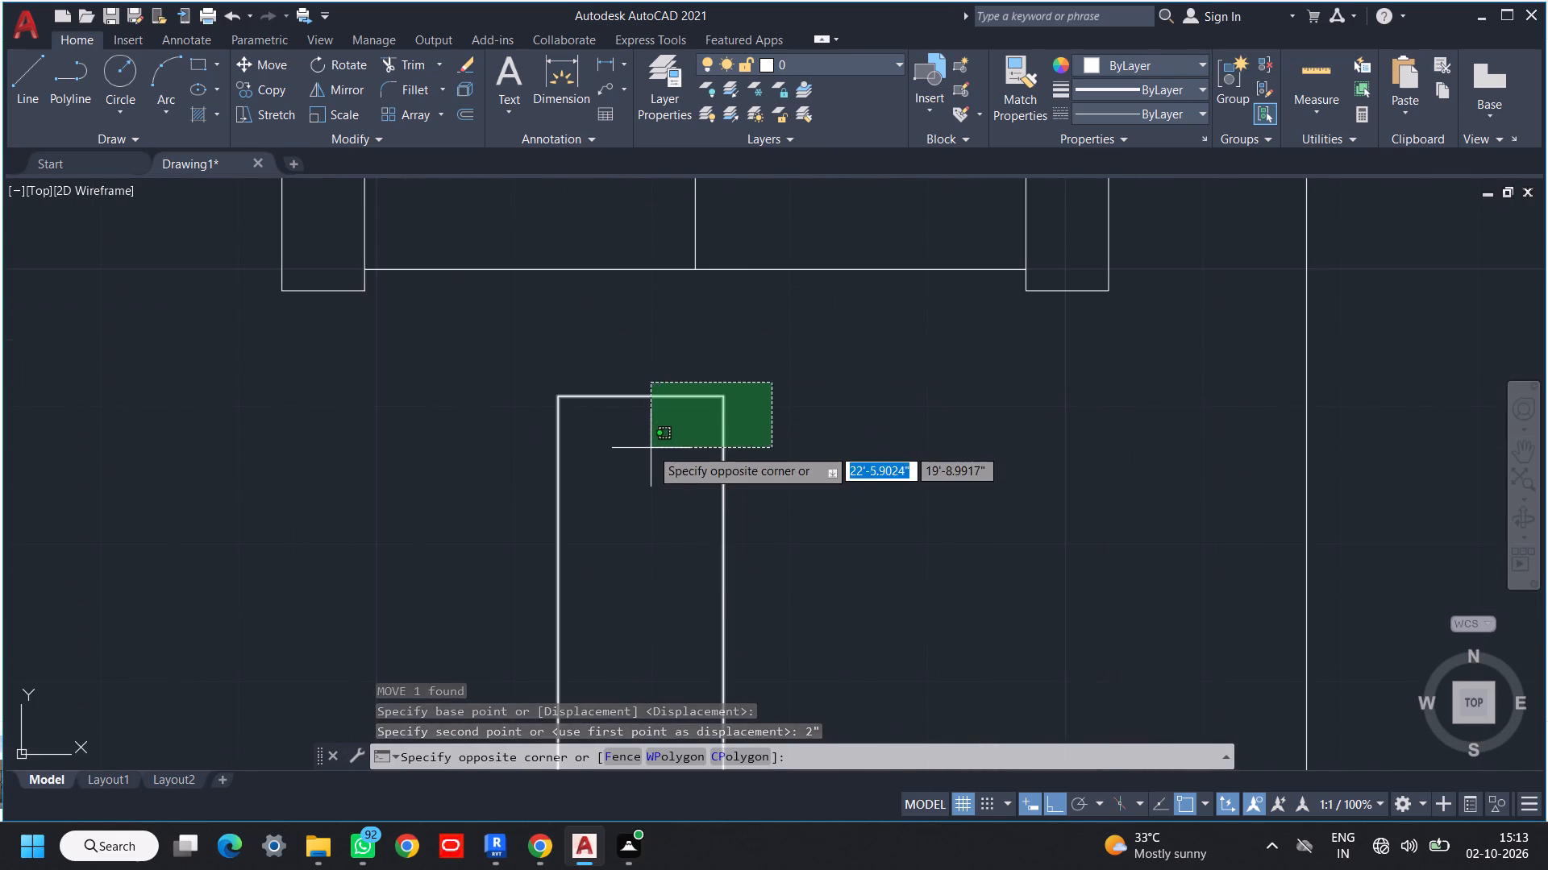
click(651, 448)
key(m)
key(space)
click(719, 394)
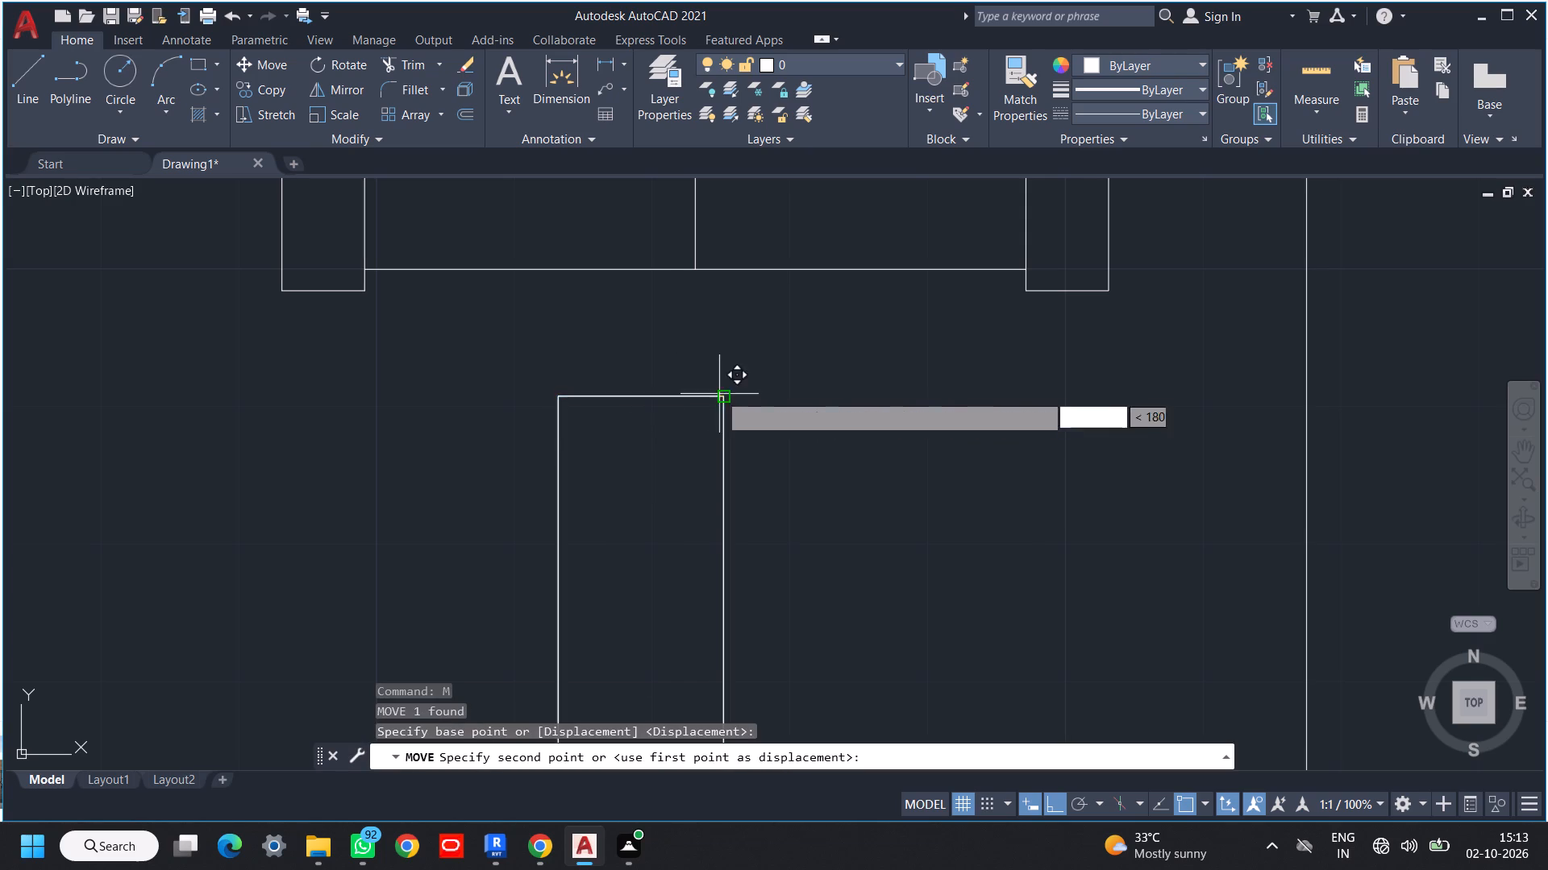
text(4")
key(Return)
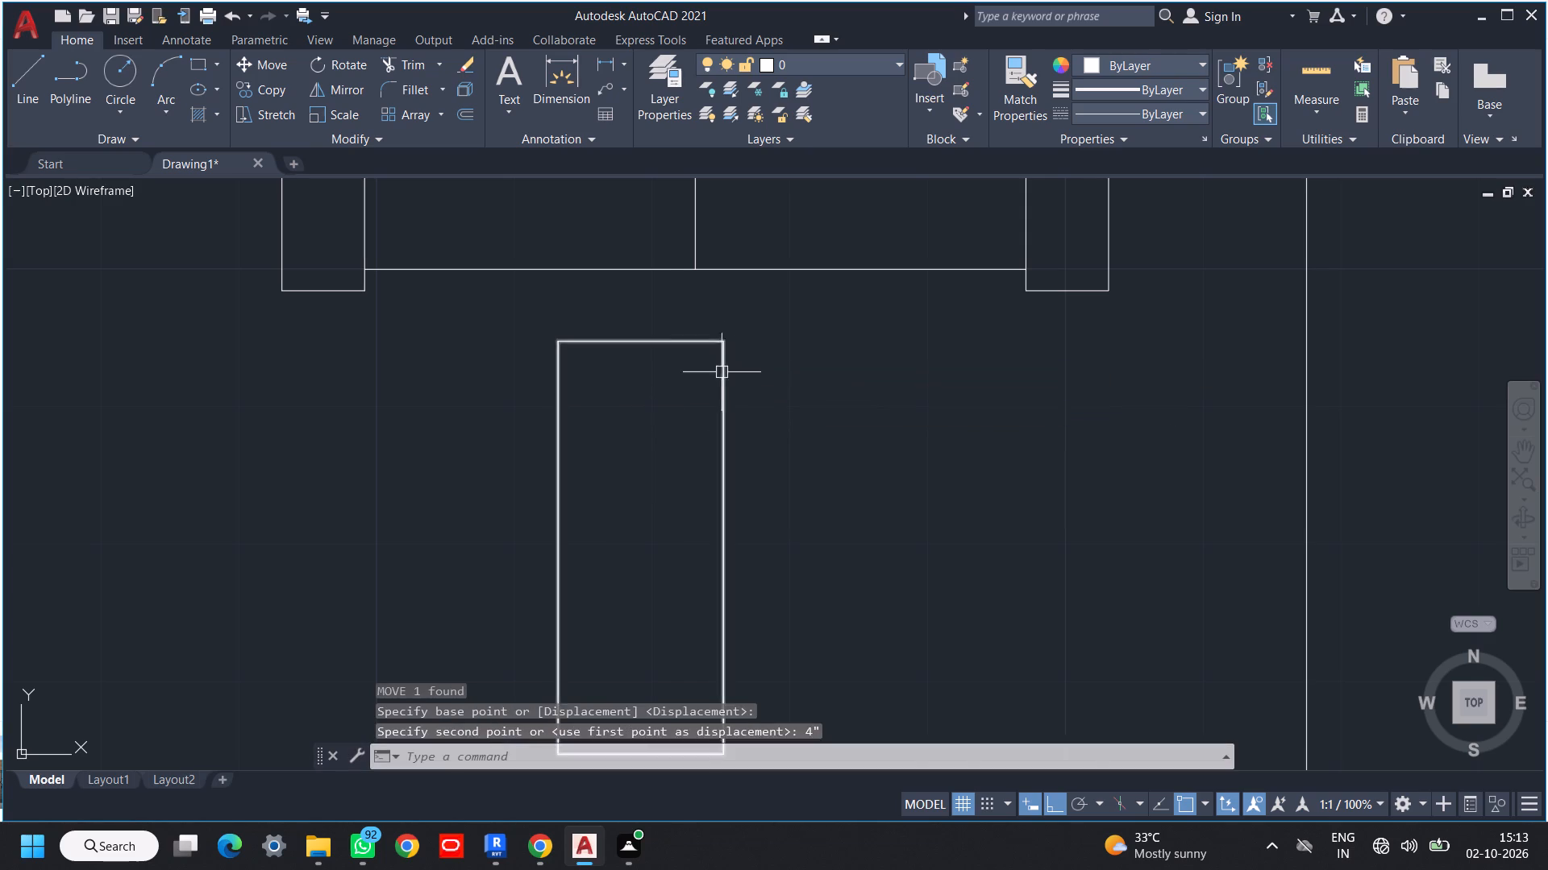
Move the three-seat sofa freely from outside the plan to the right of the table, straddling the surrounding rectangle's right edge.
scroll(722, 385, down, 2)
middle_drag(758, 445, 630, 474)
scroll(640, 468, down, 2)
middle_drag(668, 491, 797, 432)
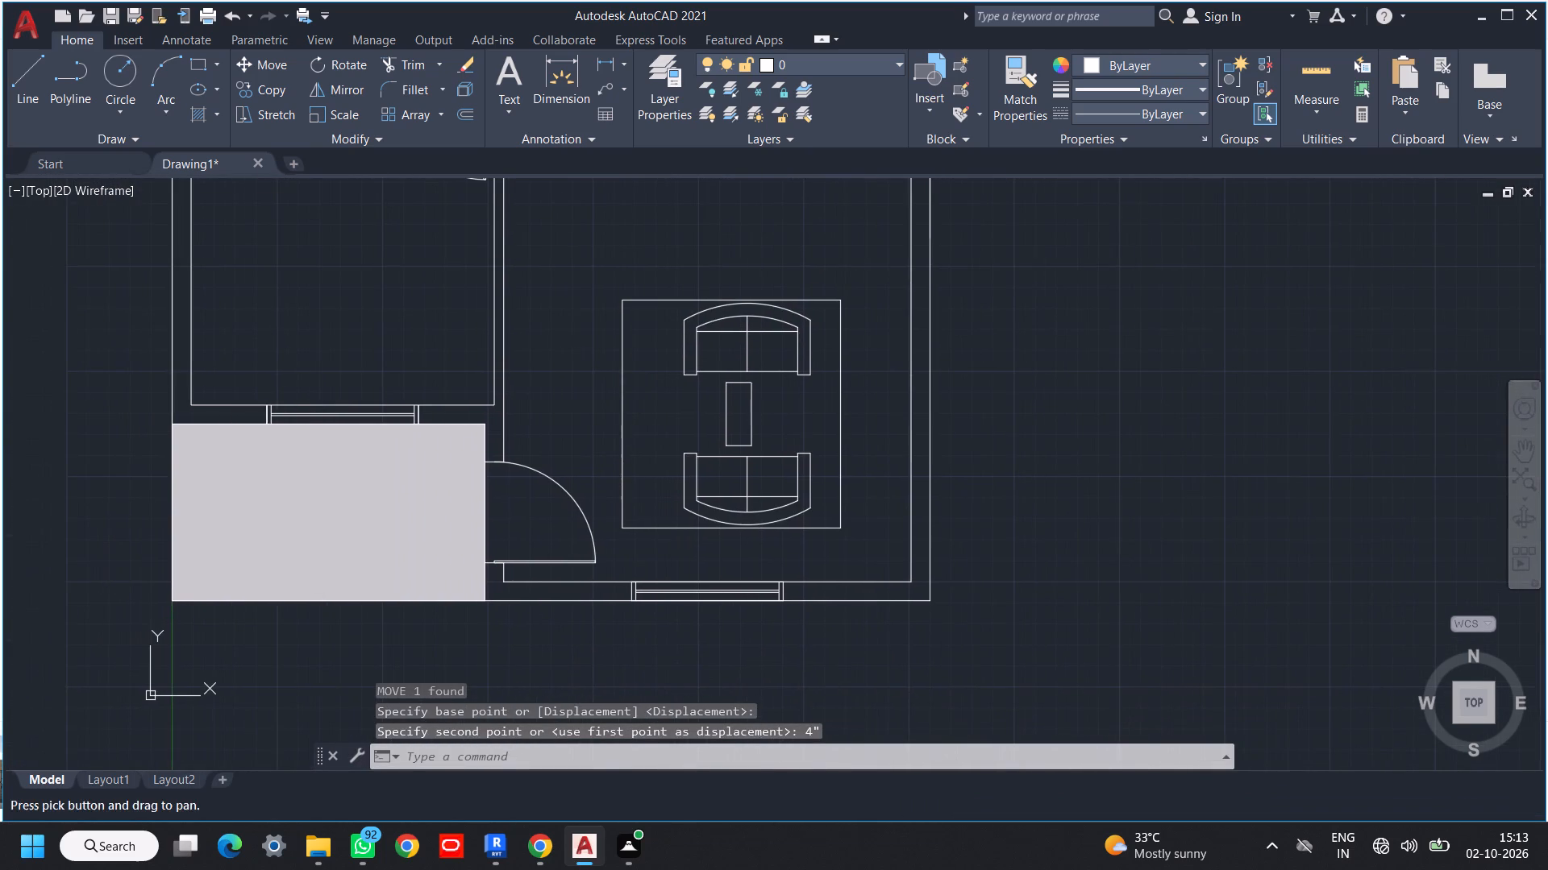
scroll(797, 433, down, 1)
middle_drag(802, 434, 972, 422)
scroll(689, 542, down, 1)
middle_drag(544, 495, 794, 509)
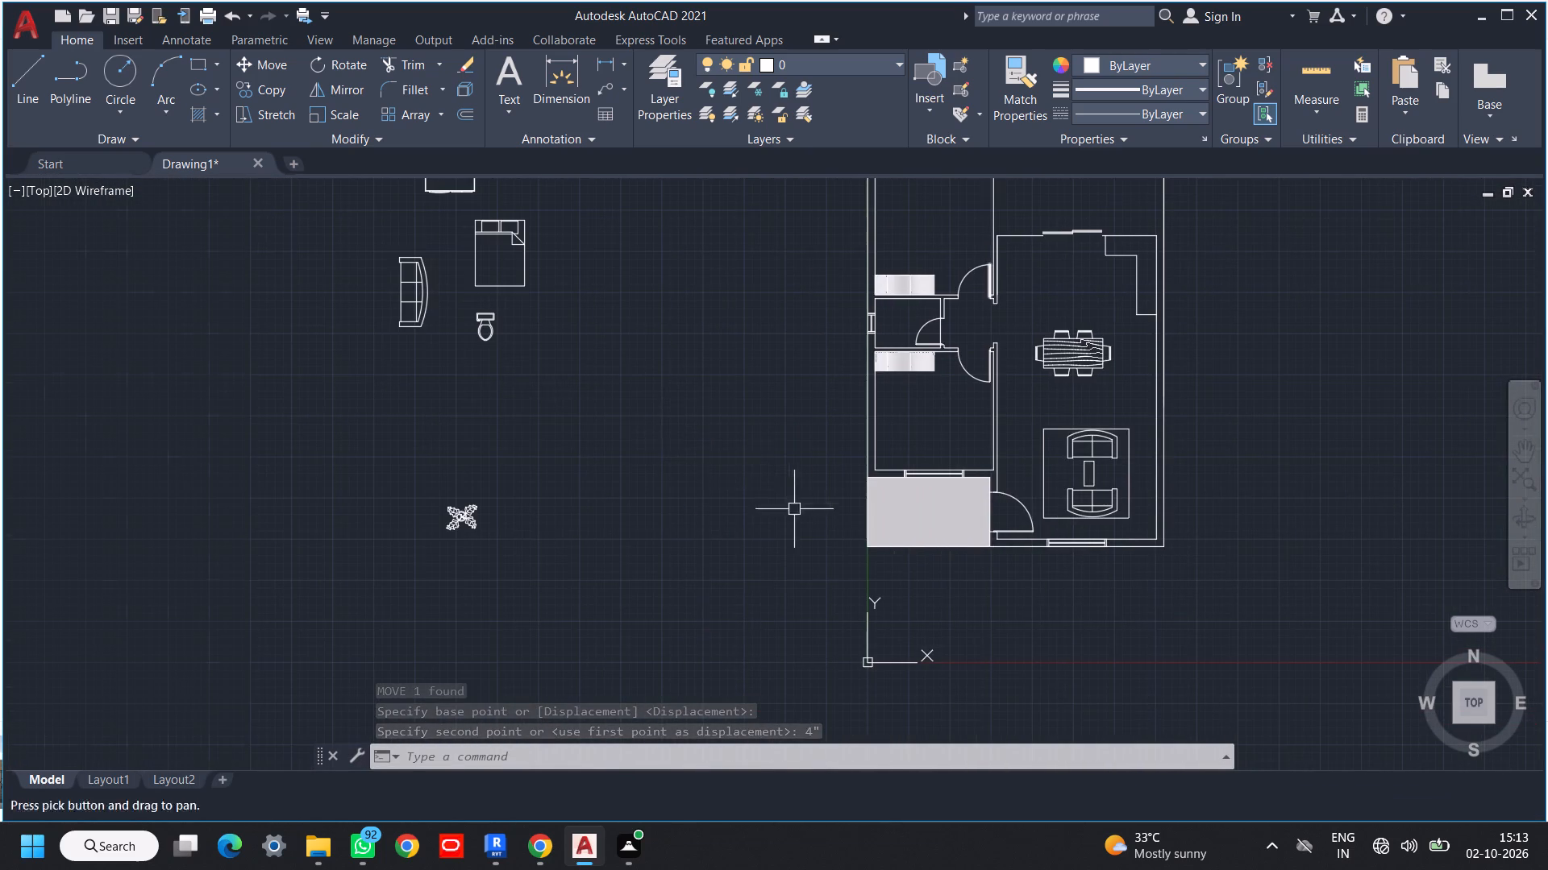
scroll(435, 266, up, 2)
click(430, 230)
click(319, 463)
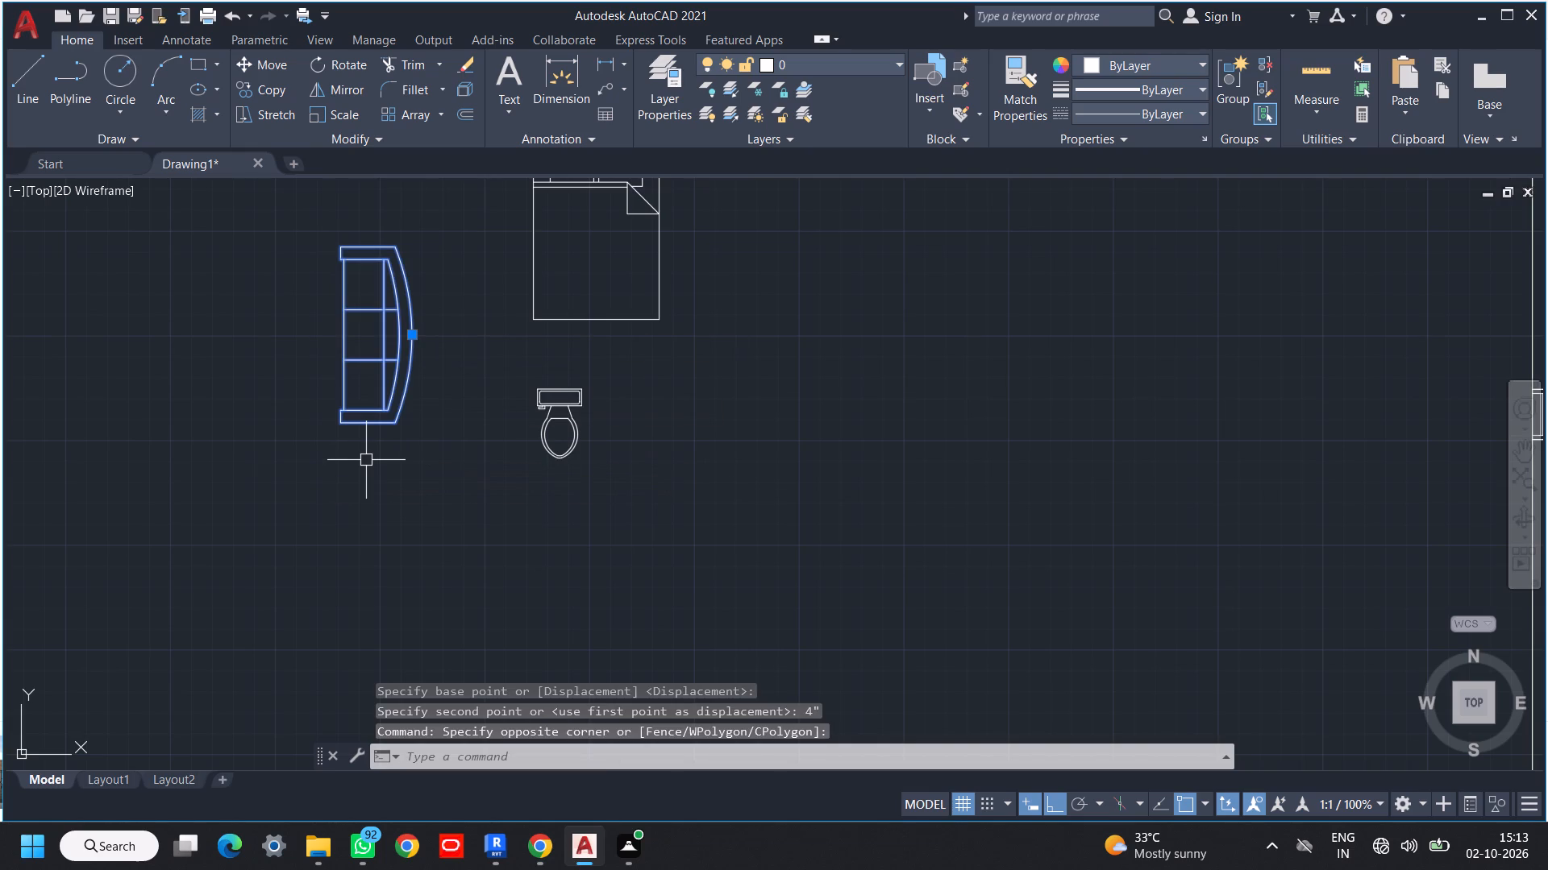
key(m)
key(space)
click(341, 249)
scroll(768, 431, down, 2)
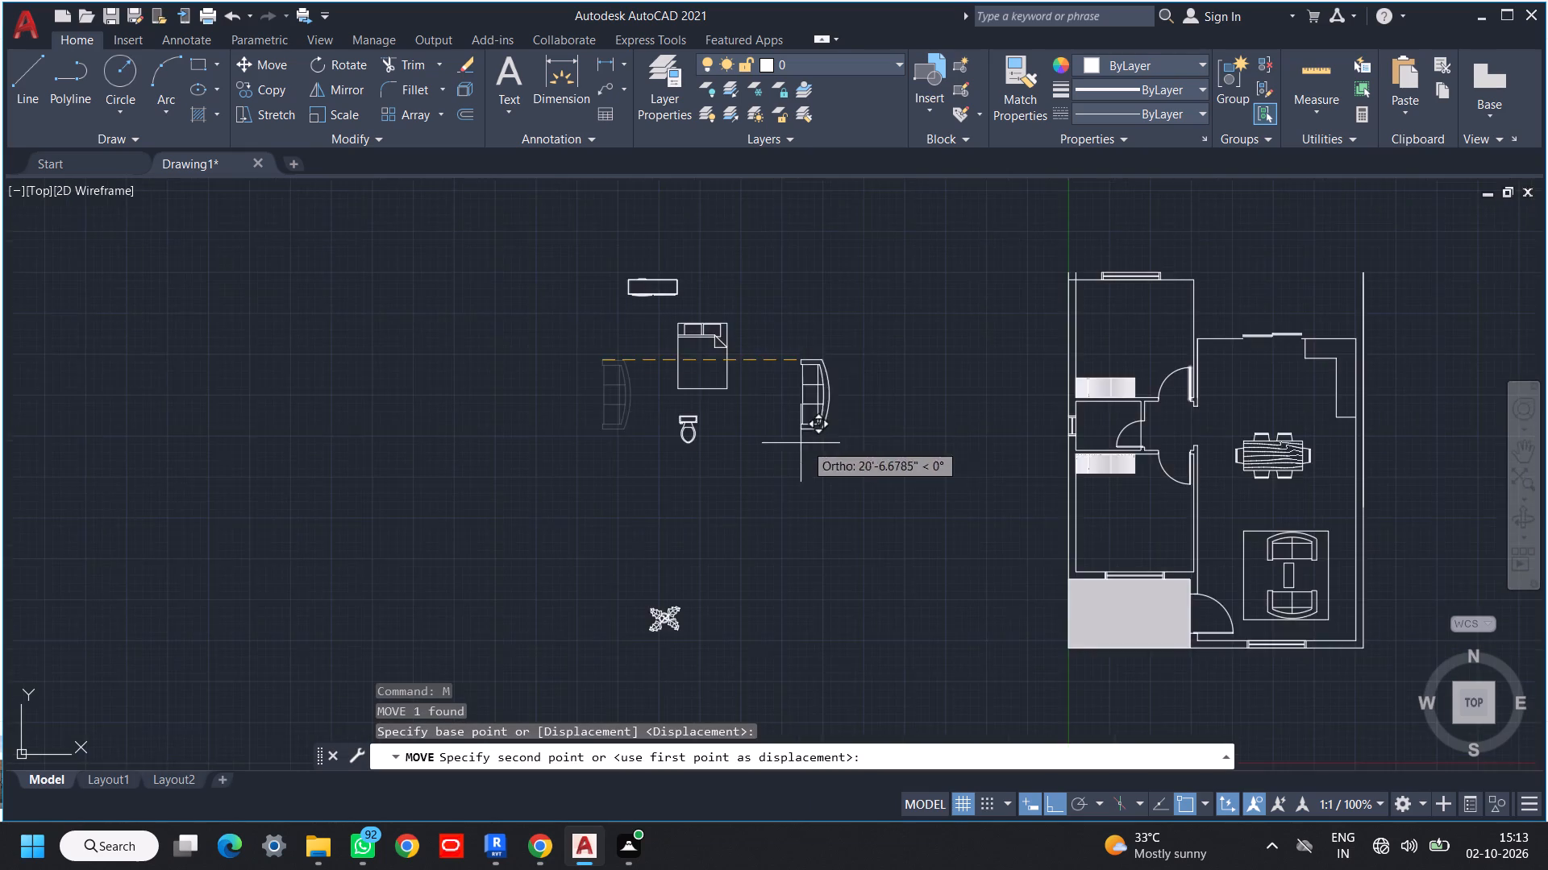
middle_drag(857, 445, 447, 449)
key(F8)
scroll(974, 591, up, 2)
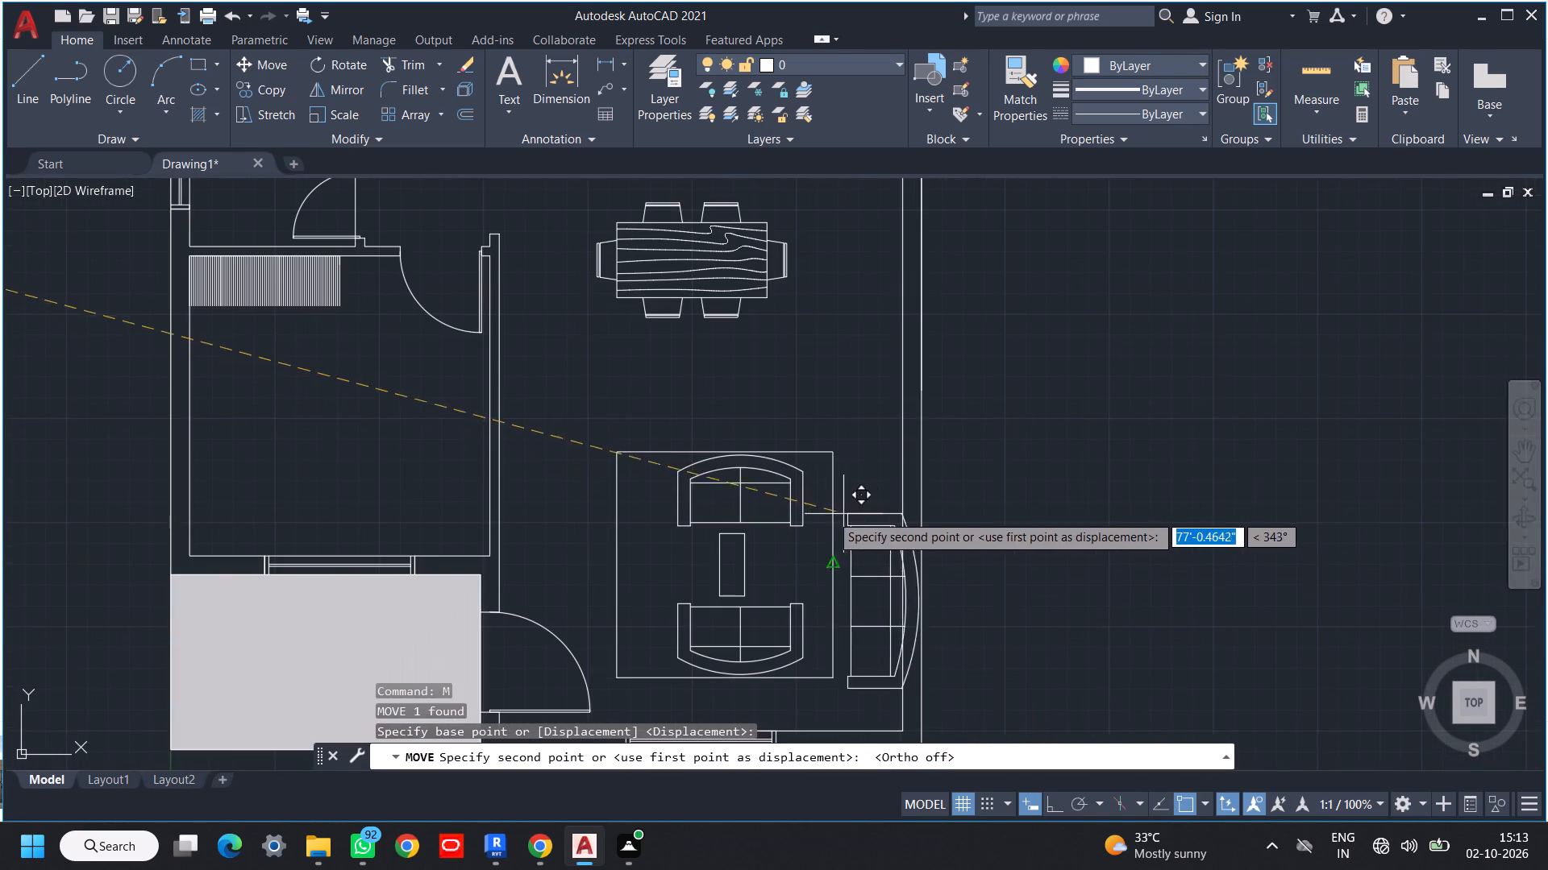
scroll(820, 510, up, 2)
click(803, 440)
scroll(900, 454, down, 2)
middle_drag(929, 467, 930, 453)
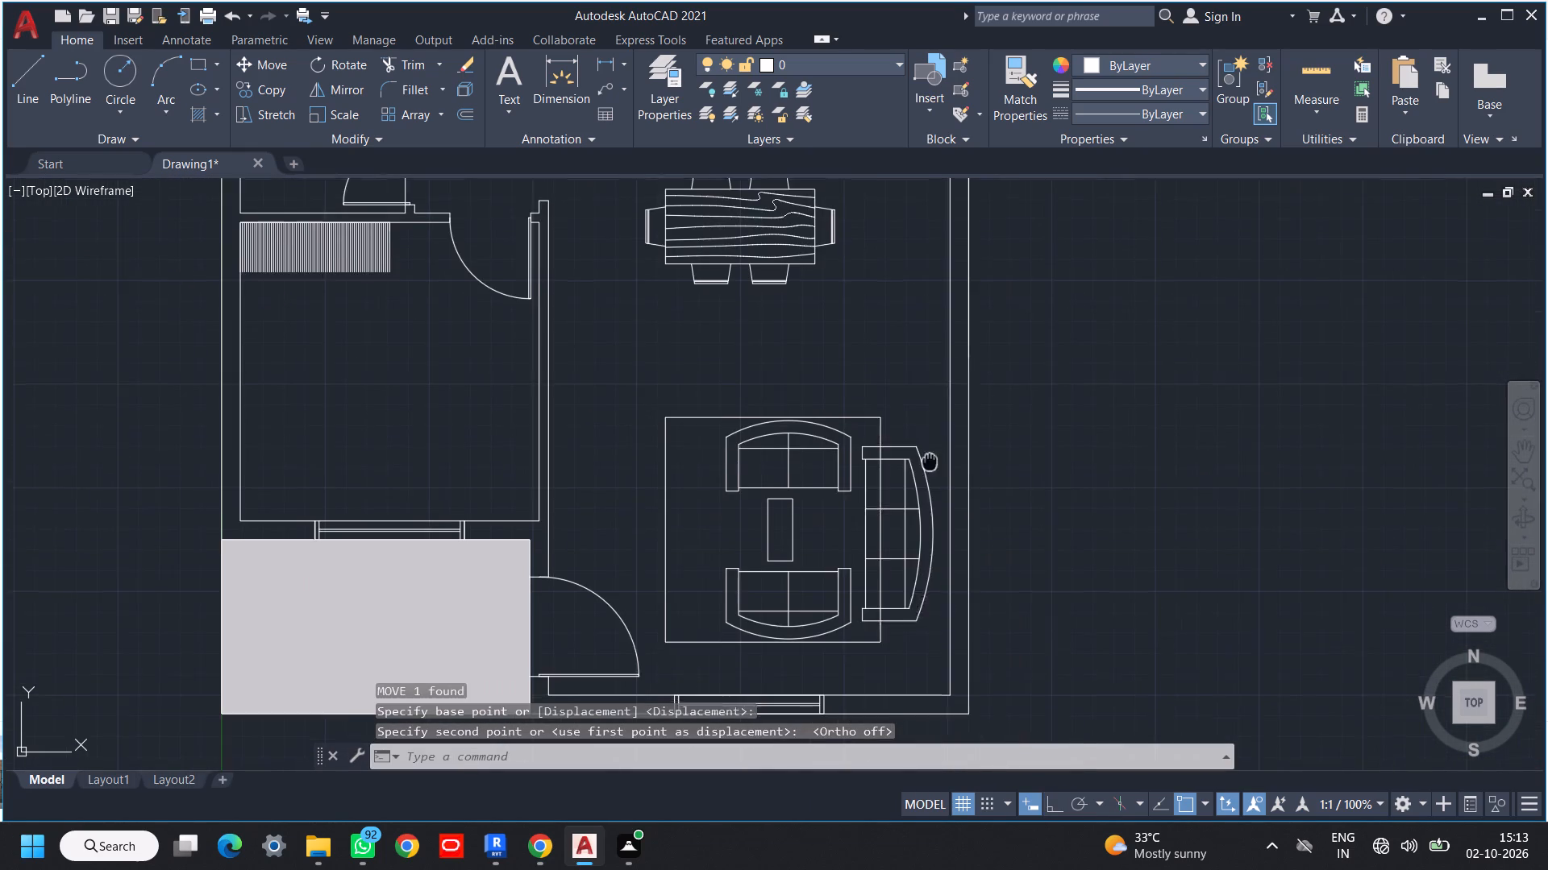
Explode the seating group: both two-seat sofas, the three-seat sofa, the small table and the surrounding rectangle.
middle_drag(930, 453, 930, 408)
click(930, 317)
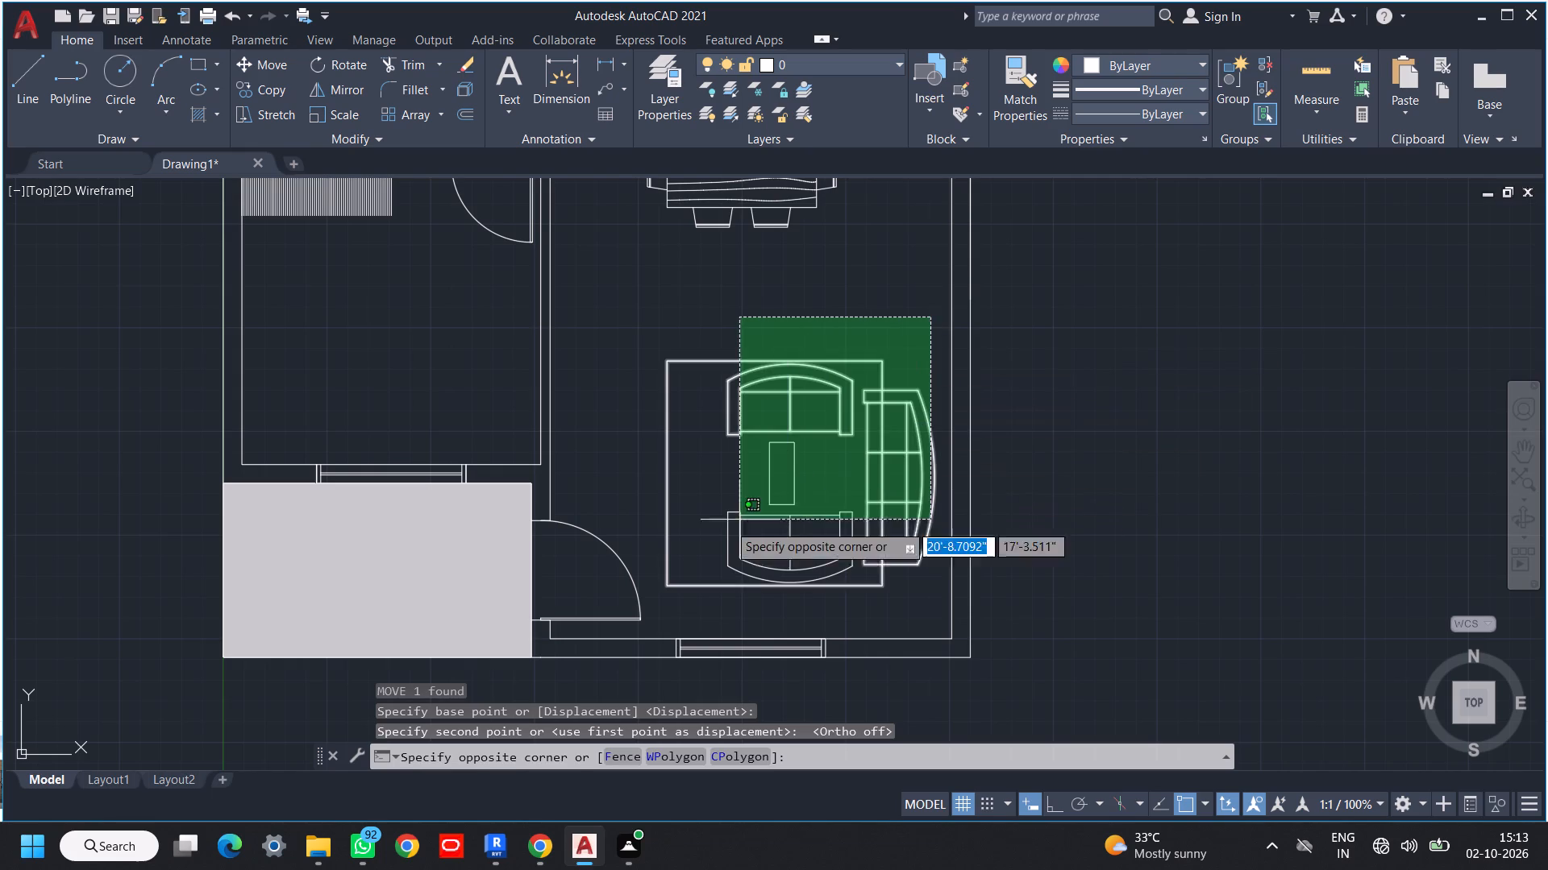
click(660, 604)
text(x)
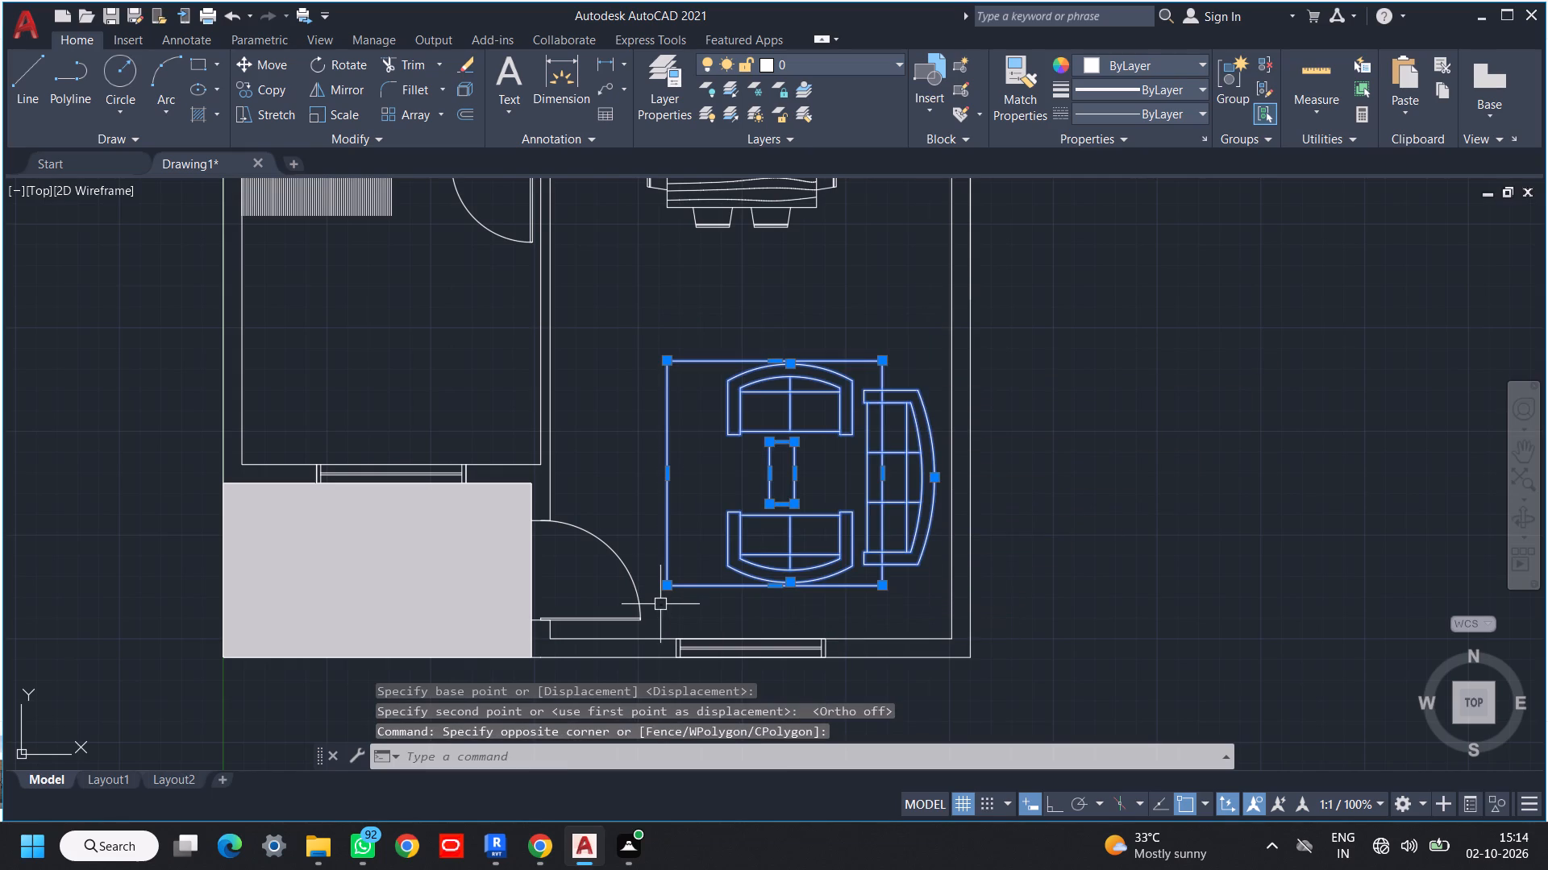
key(space)
Trim the surrounding rectangle's edge where it crosses the three-seat sofa's upper seat cushion and upper armrest.
text(tr)
key(space)
key(space)
scroll(886, 416, up, 2)
click(894, 411)
click(860, 441)
middle_drag(877, 450, 881, 367)
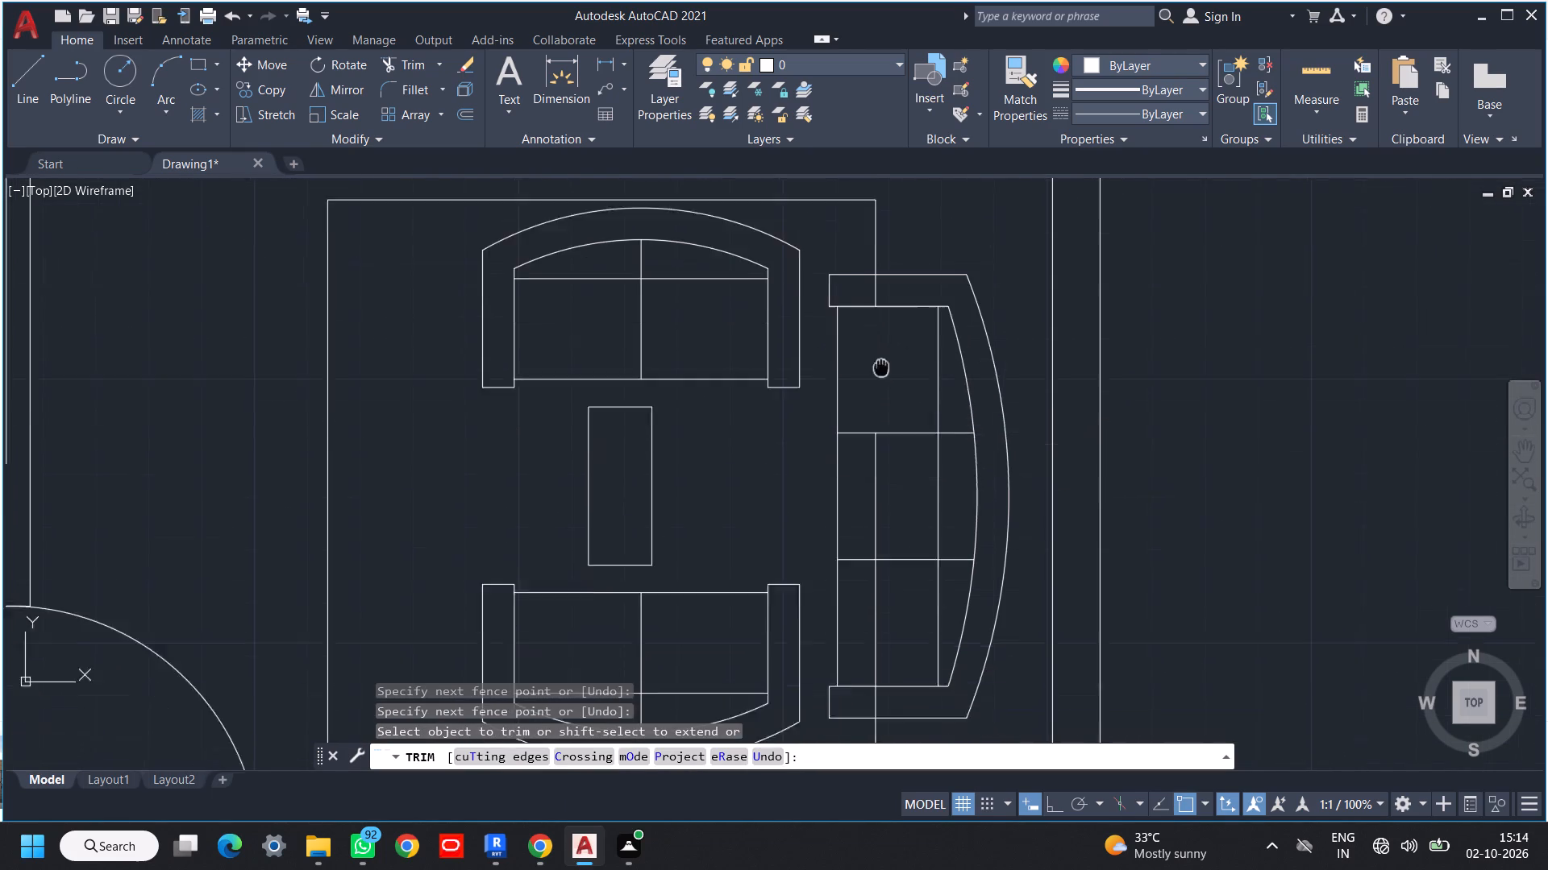
middle_drag(881, 367, 883, 334)
scroll(897, 238, up, 2)
click(882, 249)
click(762, 272)
Trim the rectangle's edge out of the three-seat sofa's middle and lower seat cushions.
scroll(827, 347, down, 2)
middle_drag(838, 396, 855, 289)
scroll(855, 367, up, 2)
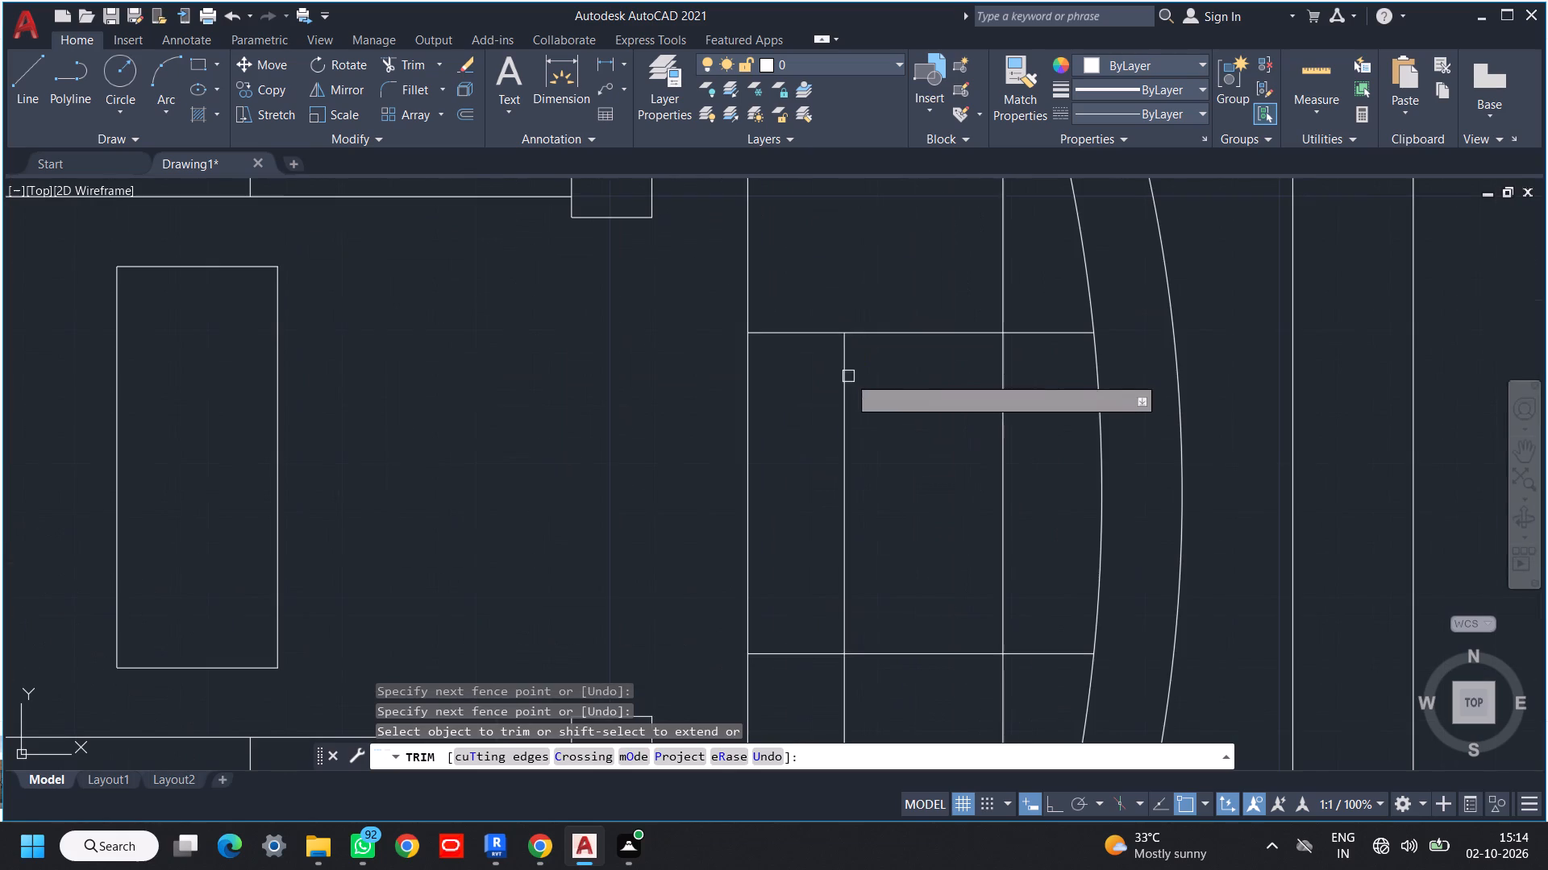
click(849, 377)
click(798, 415)
scroll(826, 450, down, 3)
middle_drag(842, 471, 842, 459)
click(840, 463)
scroll(839, 504, up, 1)
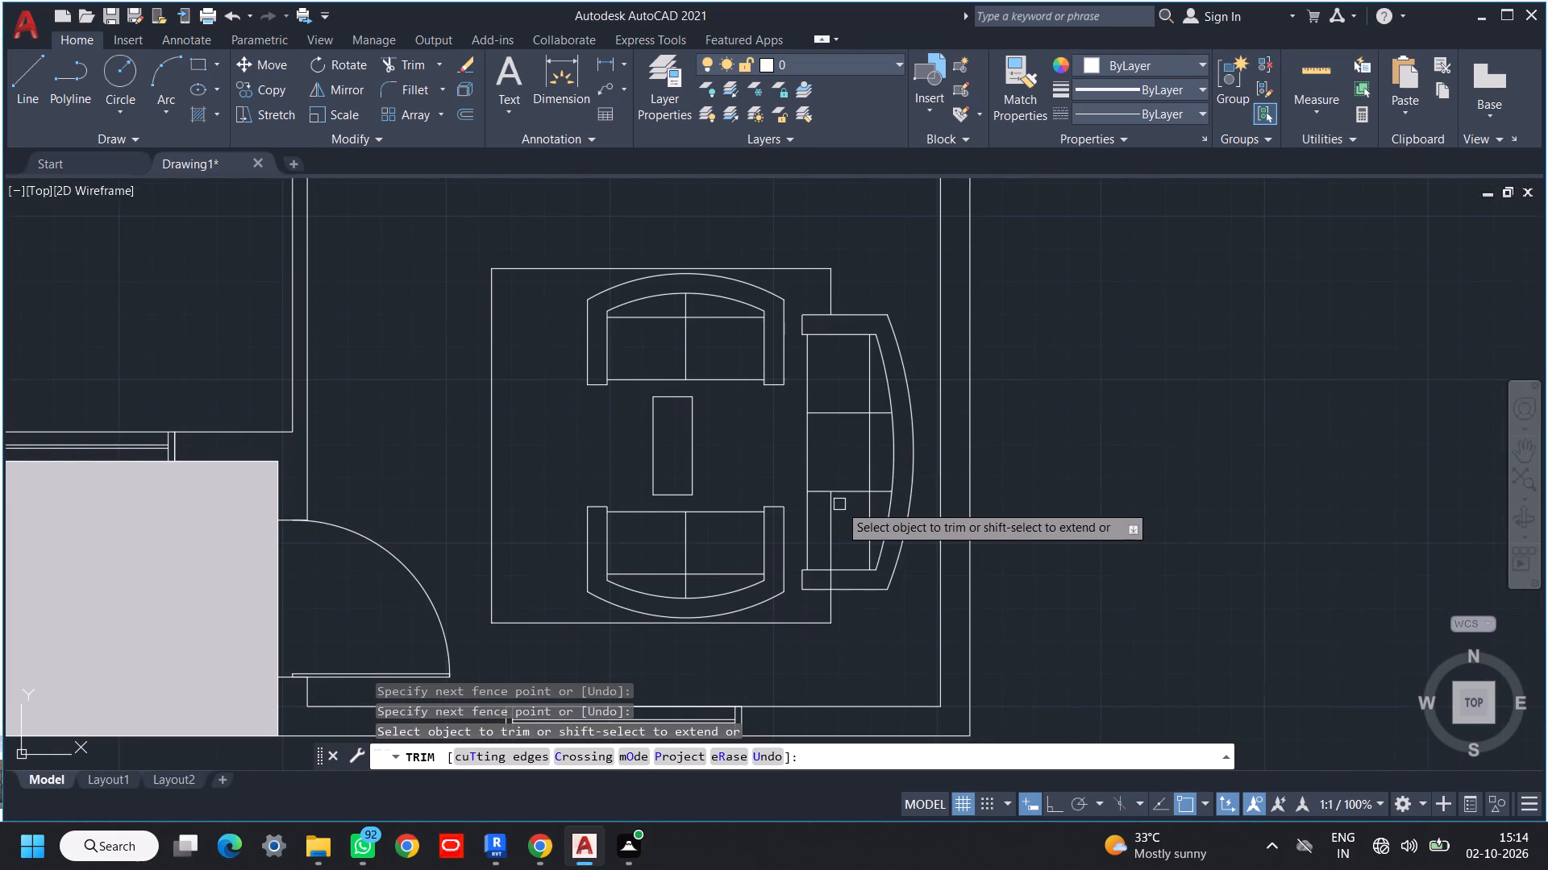
scroll(839, 505, up, 1)
middle_drag(842, 507, 872, 405)
click(873, 426)
click(827, 462)
Trim the rectangle's edge out of the three-seat sofa's lower armrest.
middle_drag(855, 498, 887, 388)
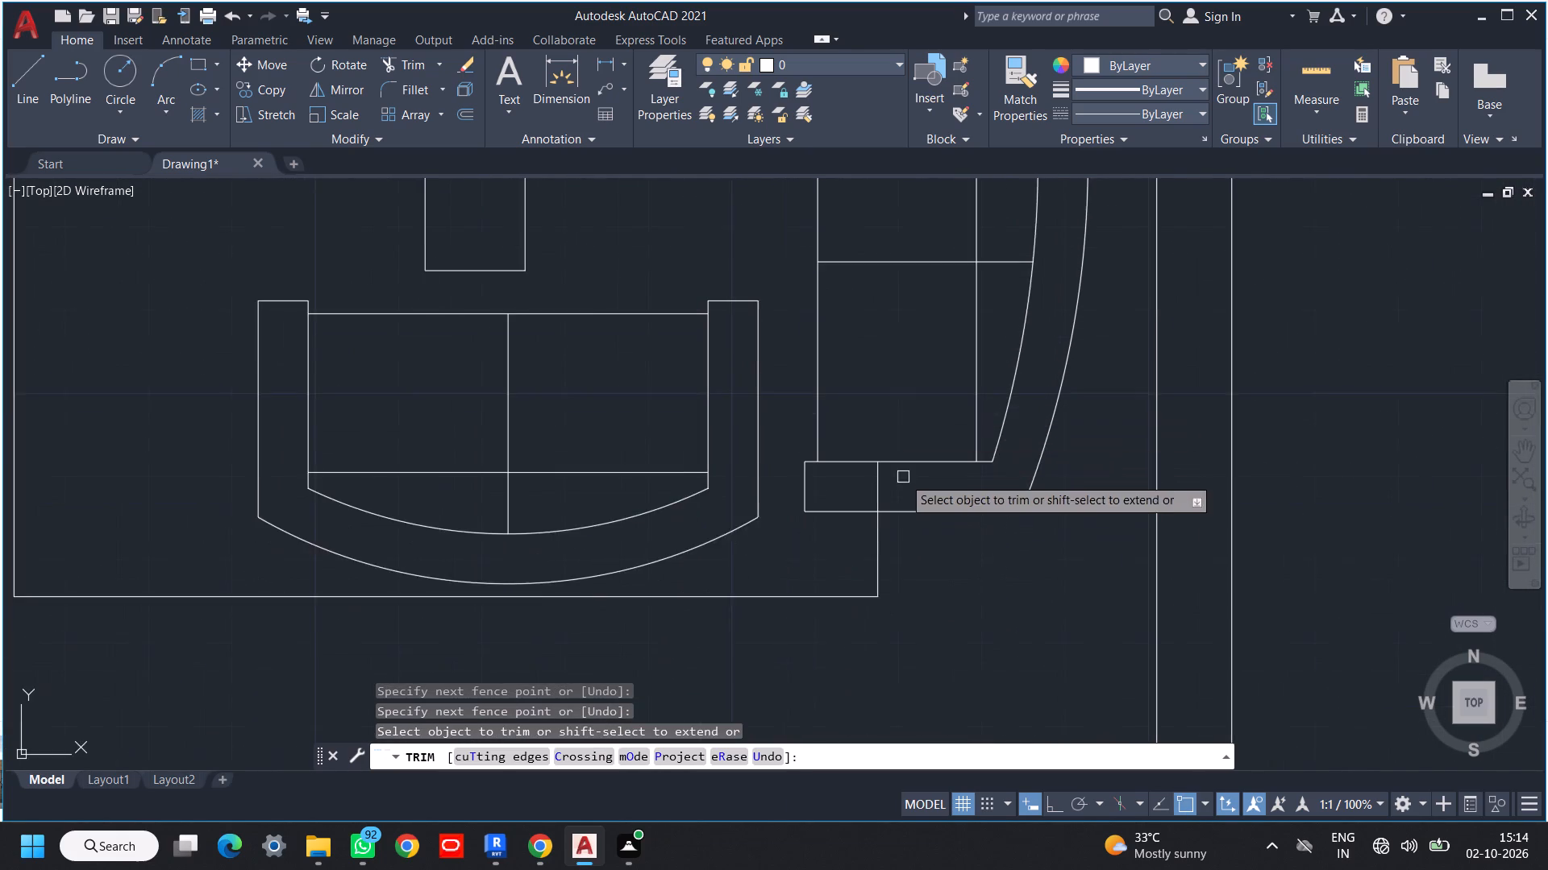
scroll(901, 481, up, 1)
click(898, 499)
click(828, 493)
click(905, 557)
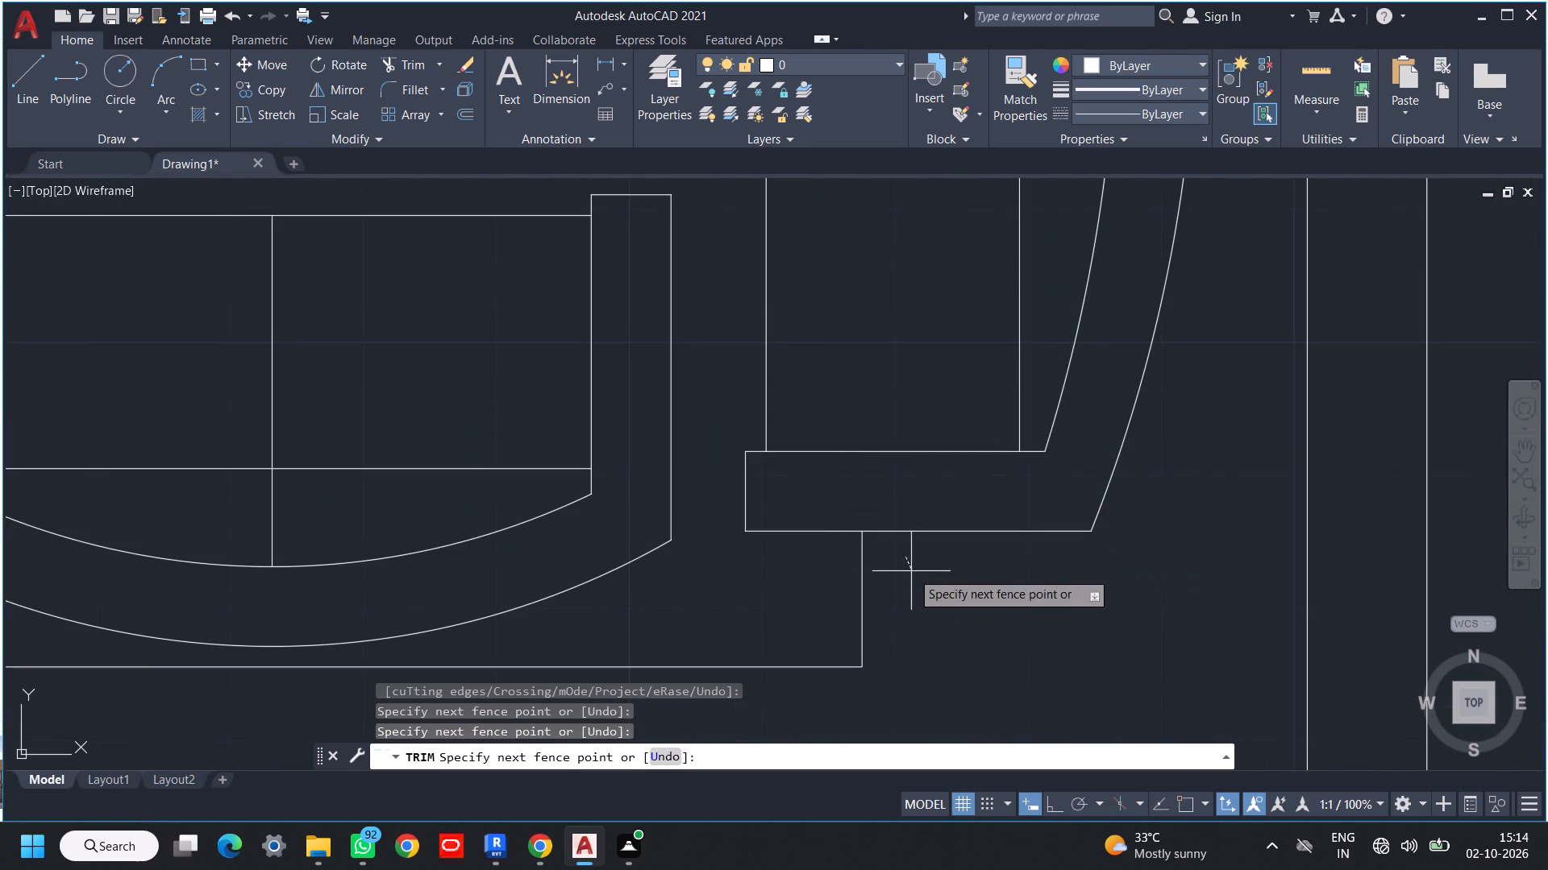
scroll(911, 574, down, 1)
key(Escape)
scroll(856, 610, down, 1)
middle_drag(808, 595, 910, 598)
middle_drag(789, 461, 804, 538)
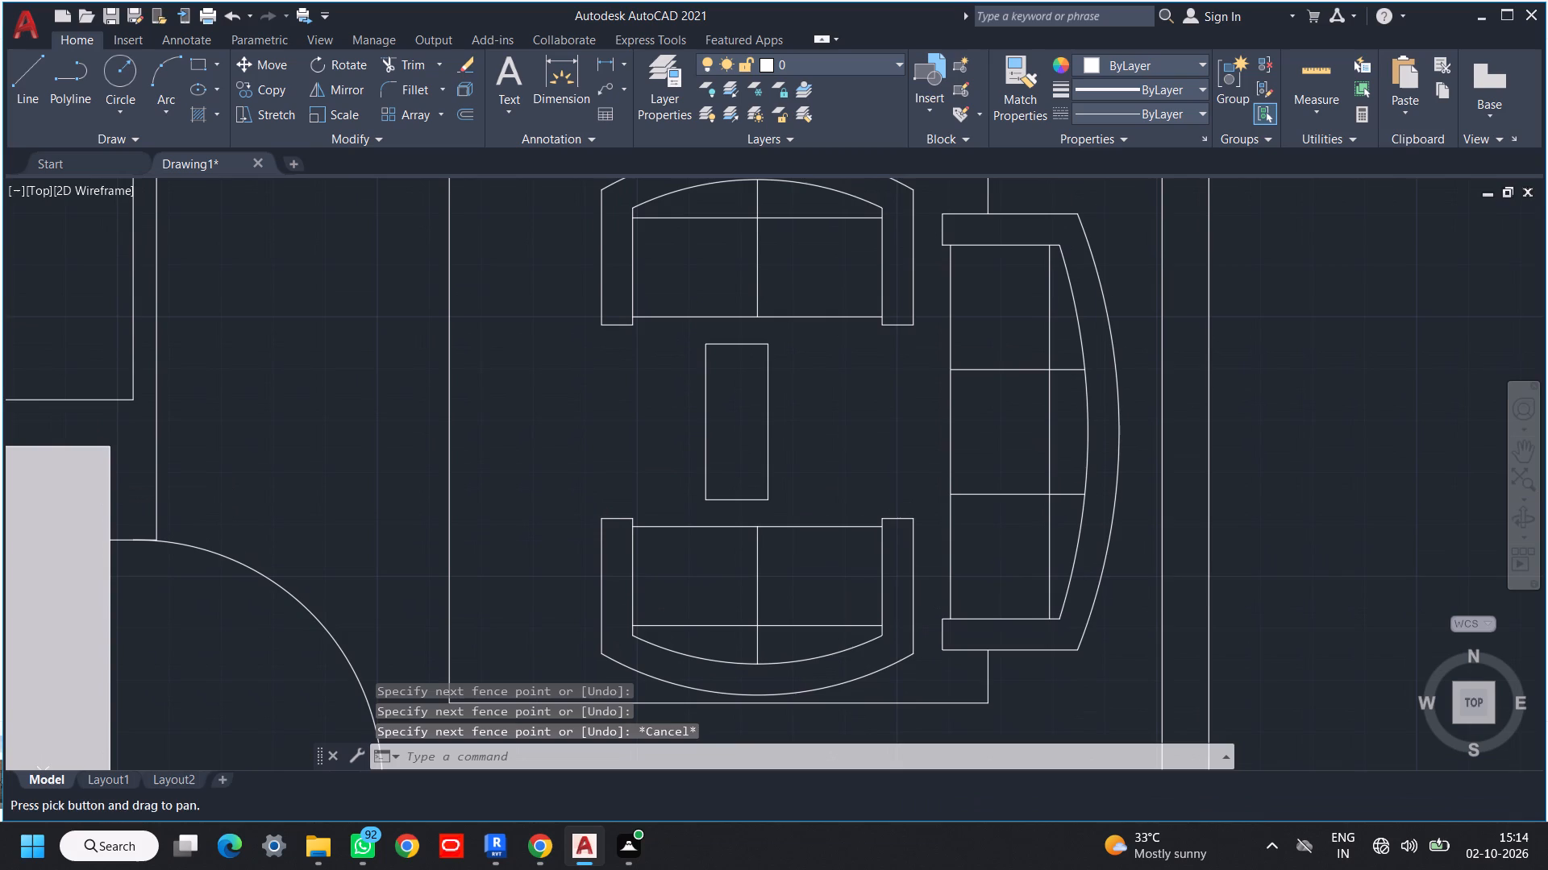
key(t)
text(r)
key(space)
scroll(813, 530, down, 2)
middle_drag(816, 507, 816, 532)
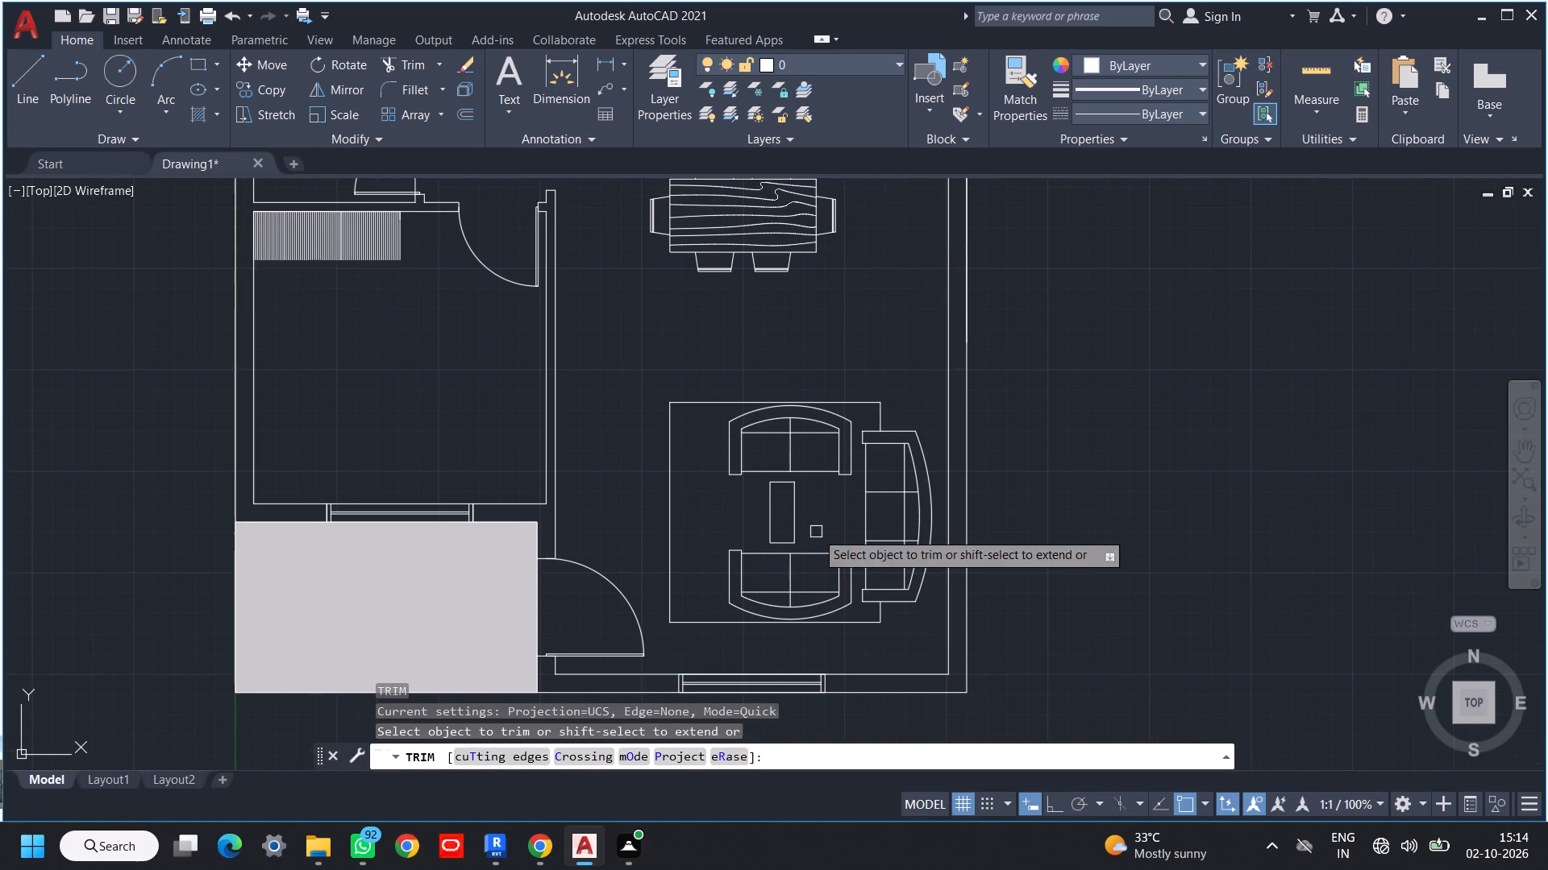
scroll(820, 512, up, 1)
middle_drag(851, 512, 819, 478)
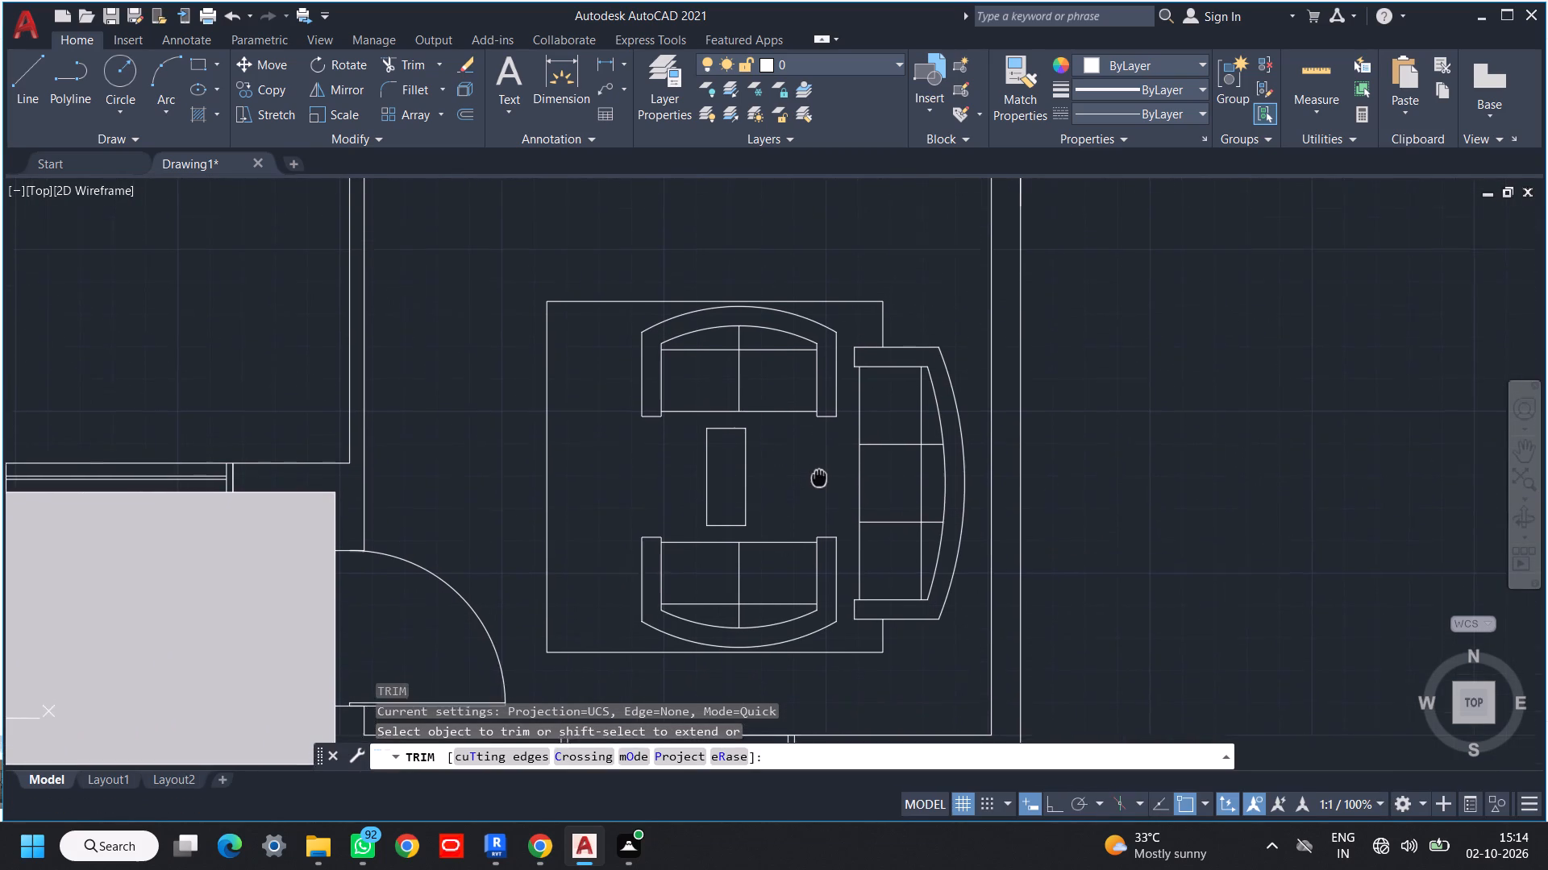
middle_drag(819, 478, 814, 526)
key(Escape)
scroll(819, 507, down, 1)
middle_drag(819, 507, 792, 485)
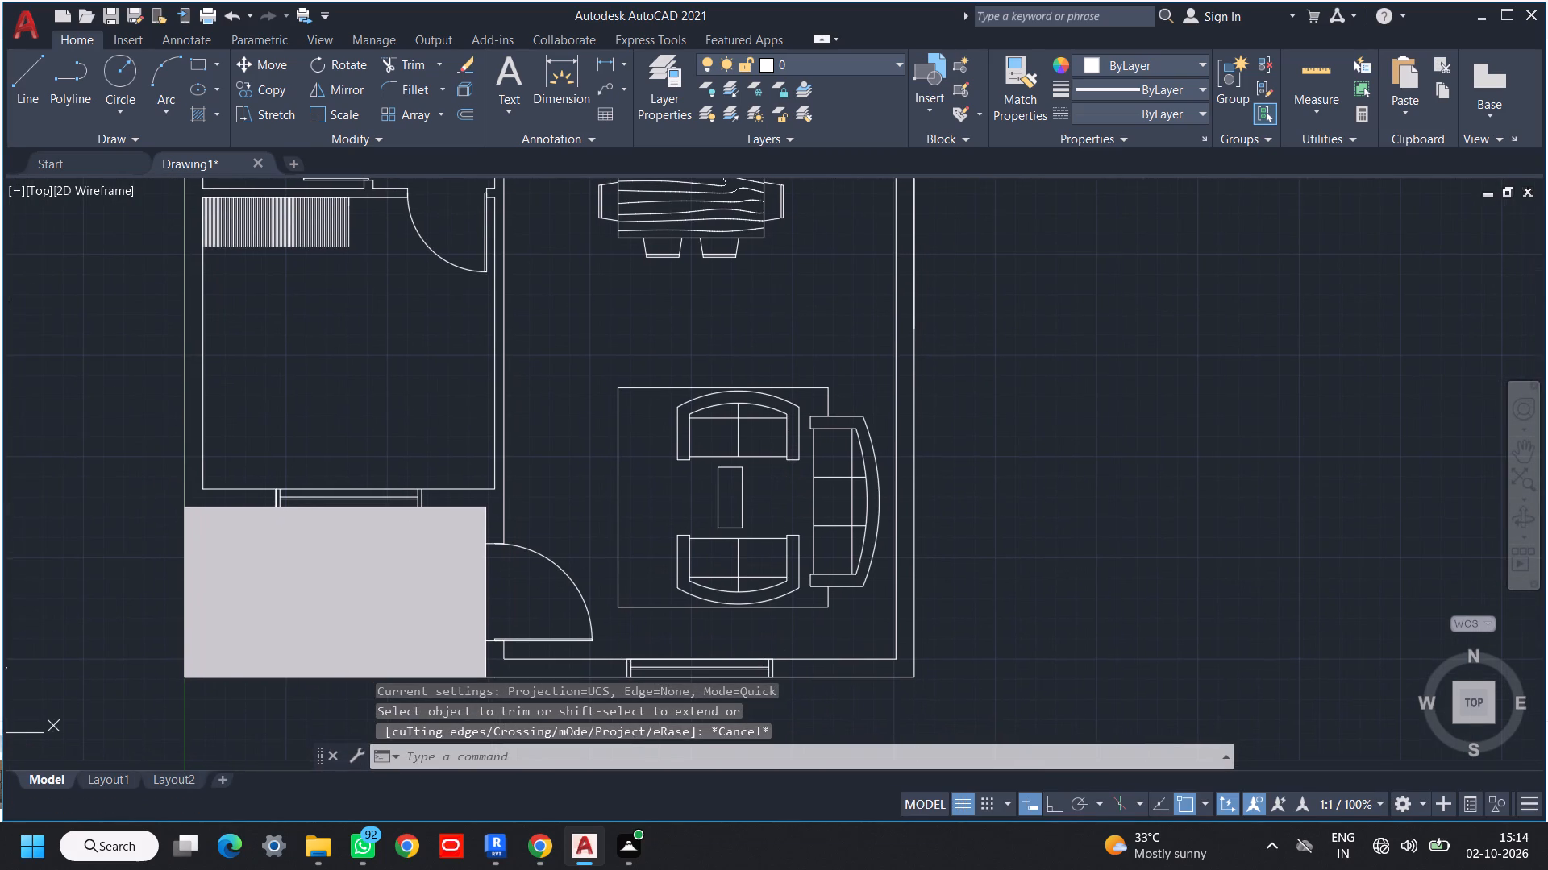
Fill the rectangle around the sofas and table with a solid hatch in colour 199,200,202.
text(h)
key(space)
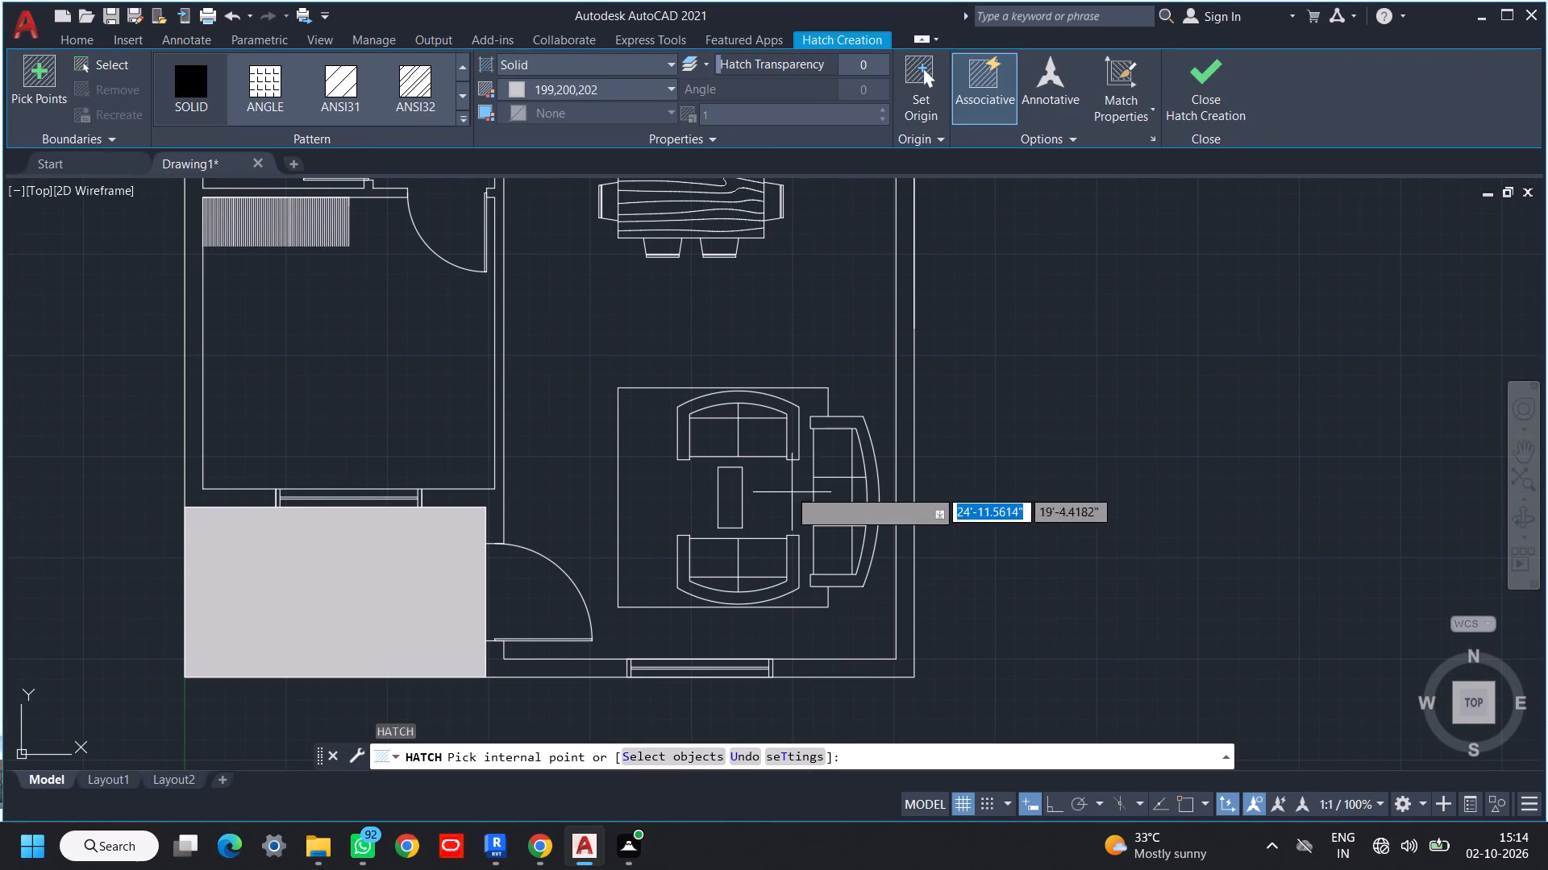
click(776, 484)
key(Escape)
Move the plant block from outside the plan into the large room, just above the three-seat sofa.
scroll(1010, 511, down, 1)
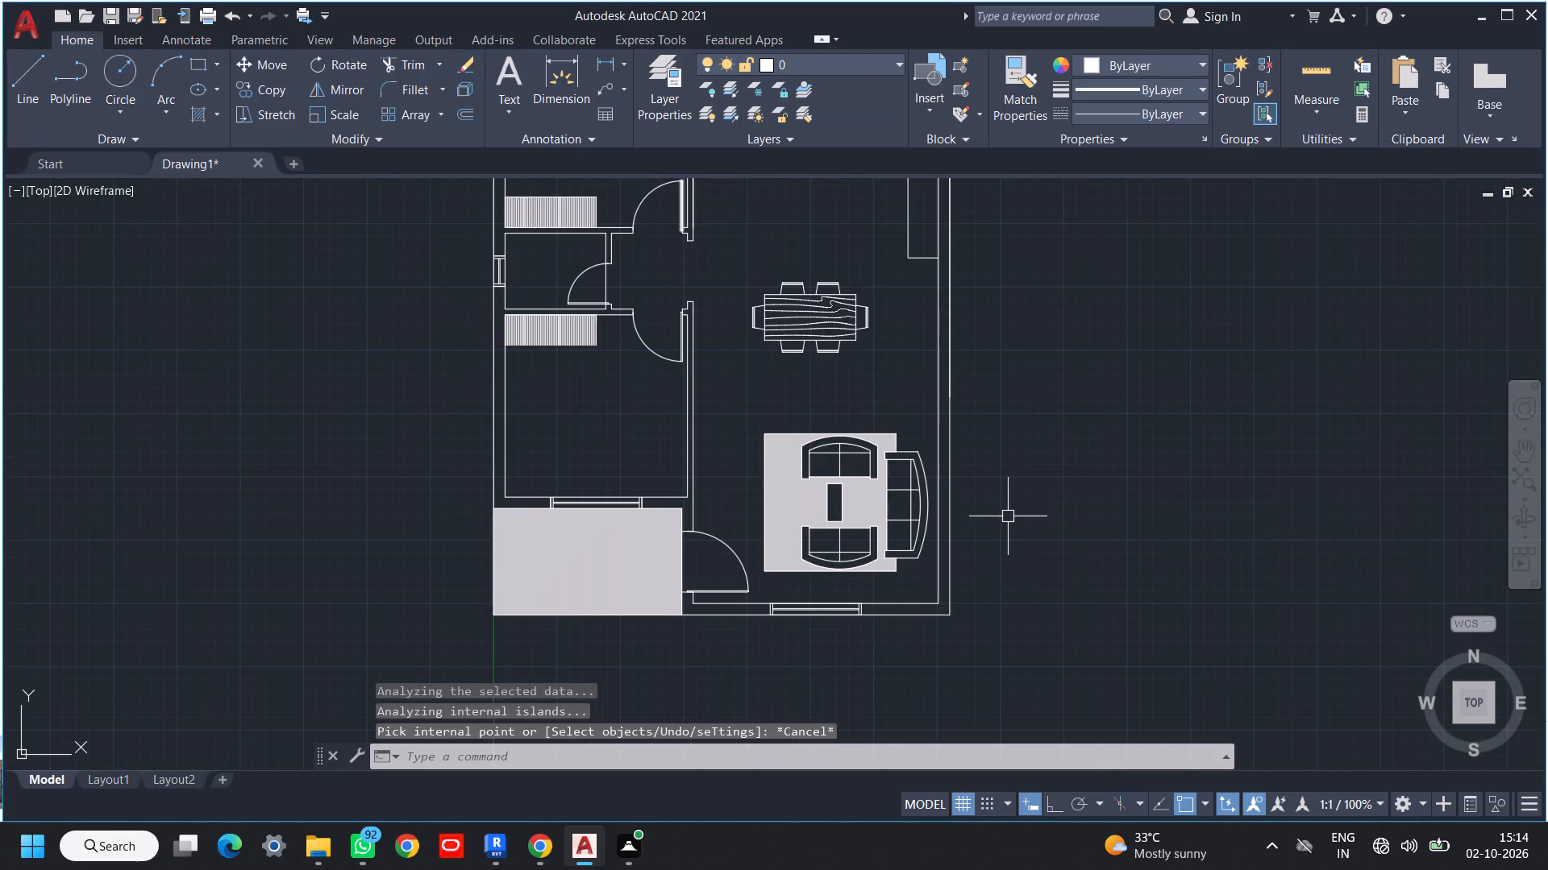
middle_drag(1006, 517, 1021, 591)
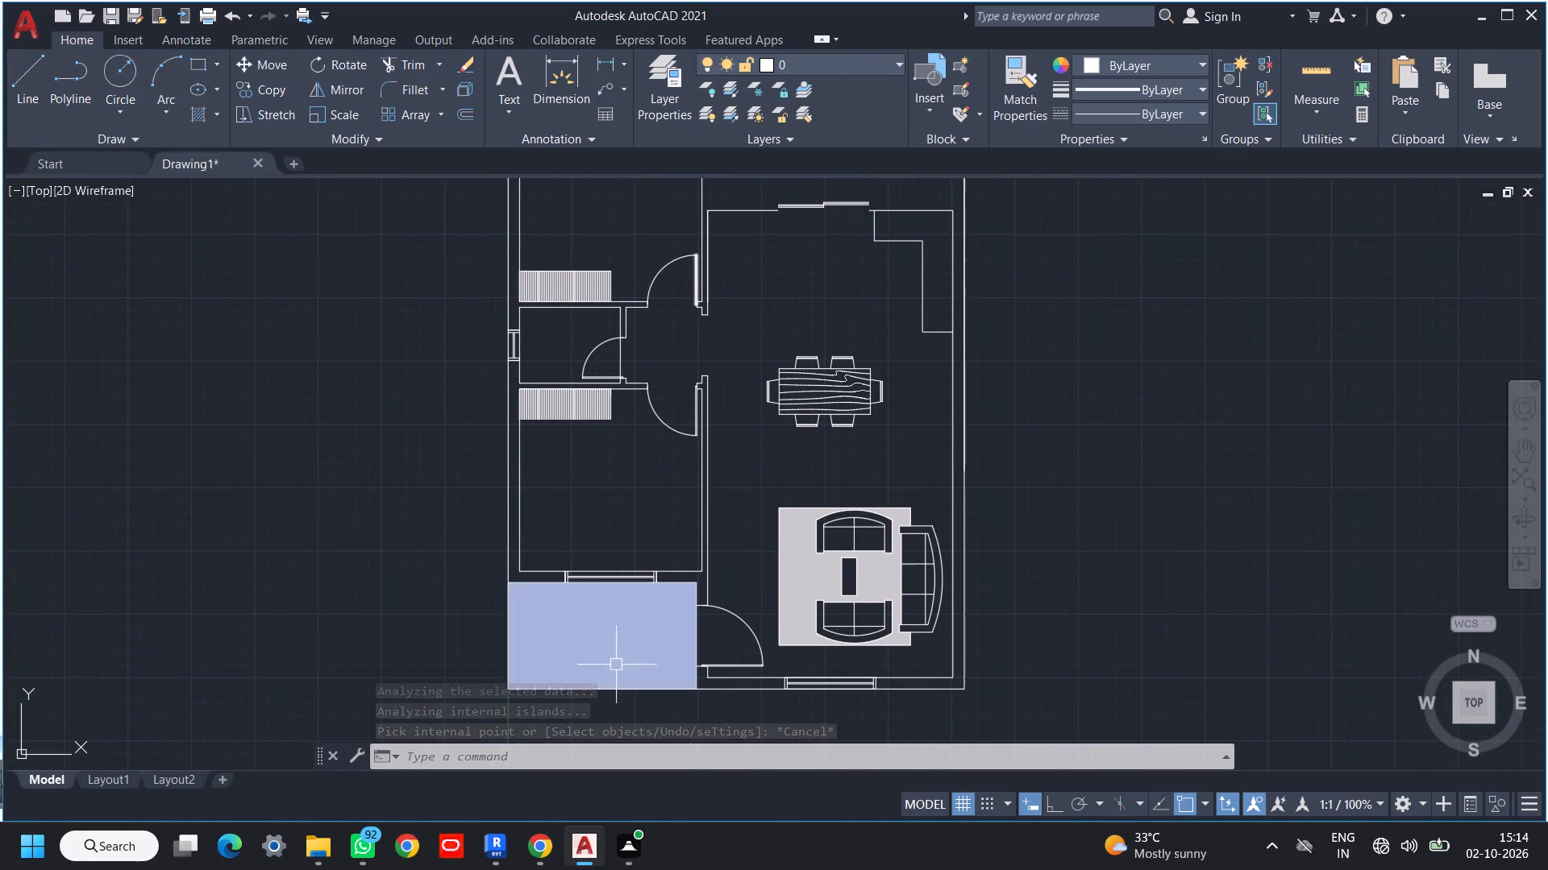
middle_drag(612, 658, 920, 479)
click(210, 474)
text(m)
key(space)
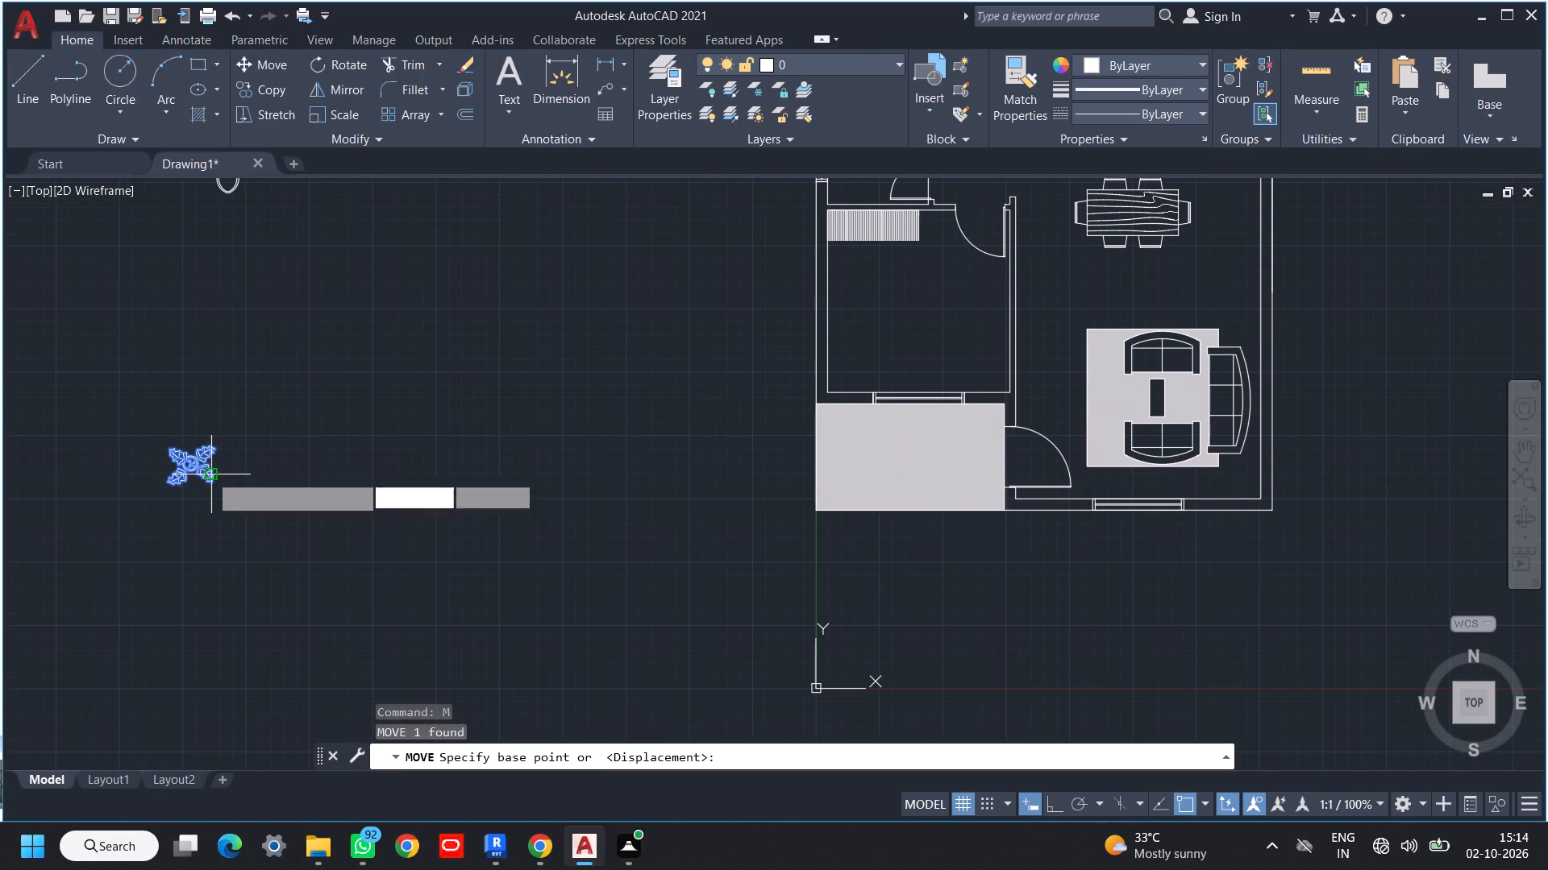
click(200, 462)
middle_drag(822, 422, 544, 545)
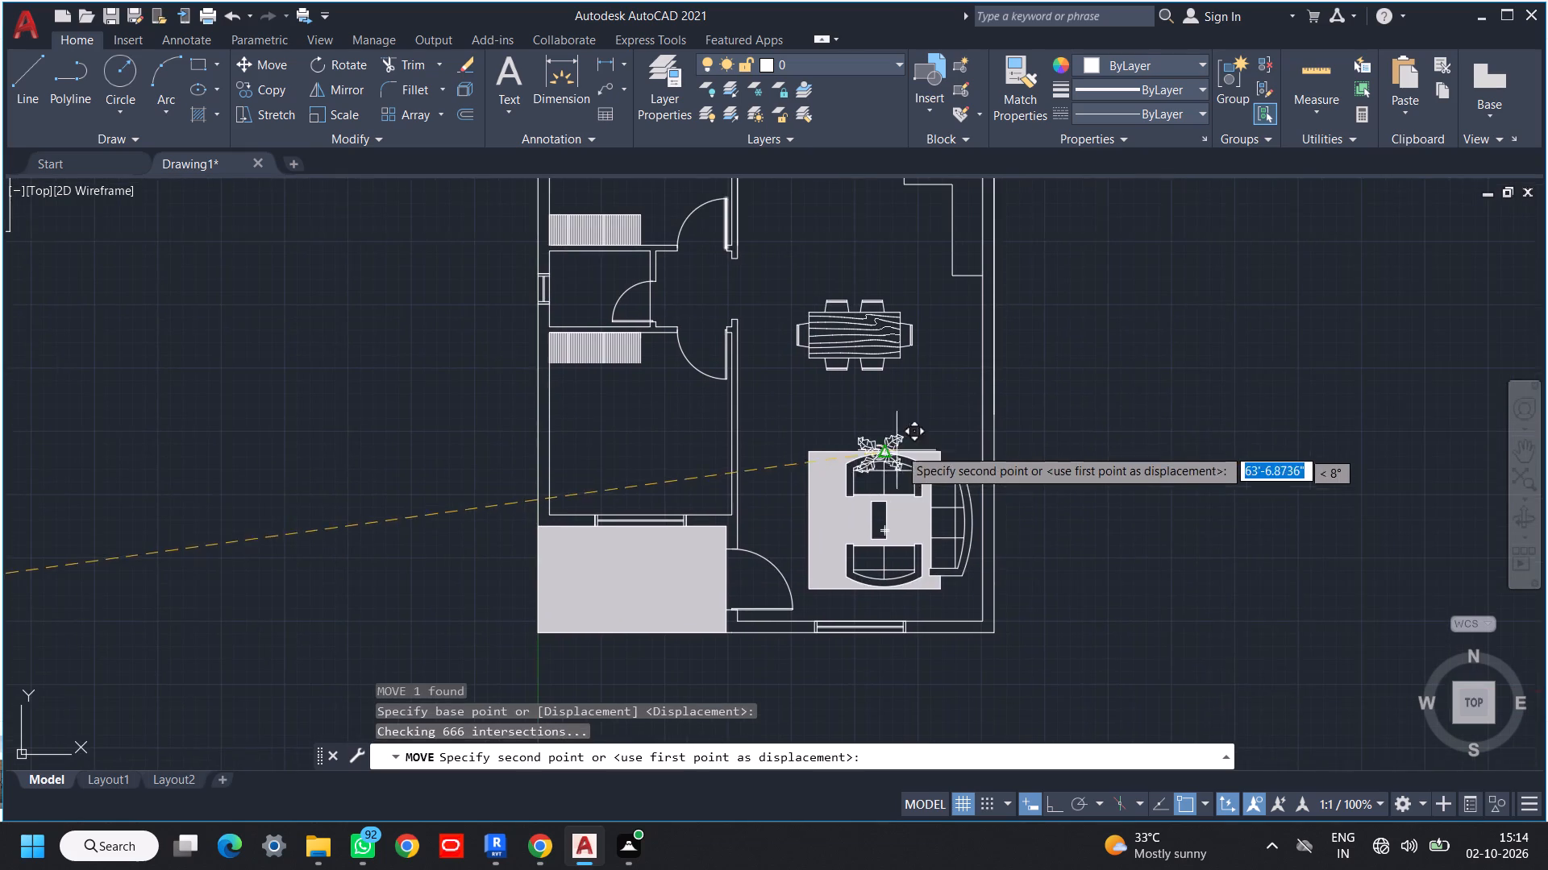
scroll(917, 436, up, 2)
click(1024, 384)
Copy the plant to the large room's lower right corner, just below the three-seat sofa.
scroll(1030, 449, down, 2)
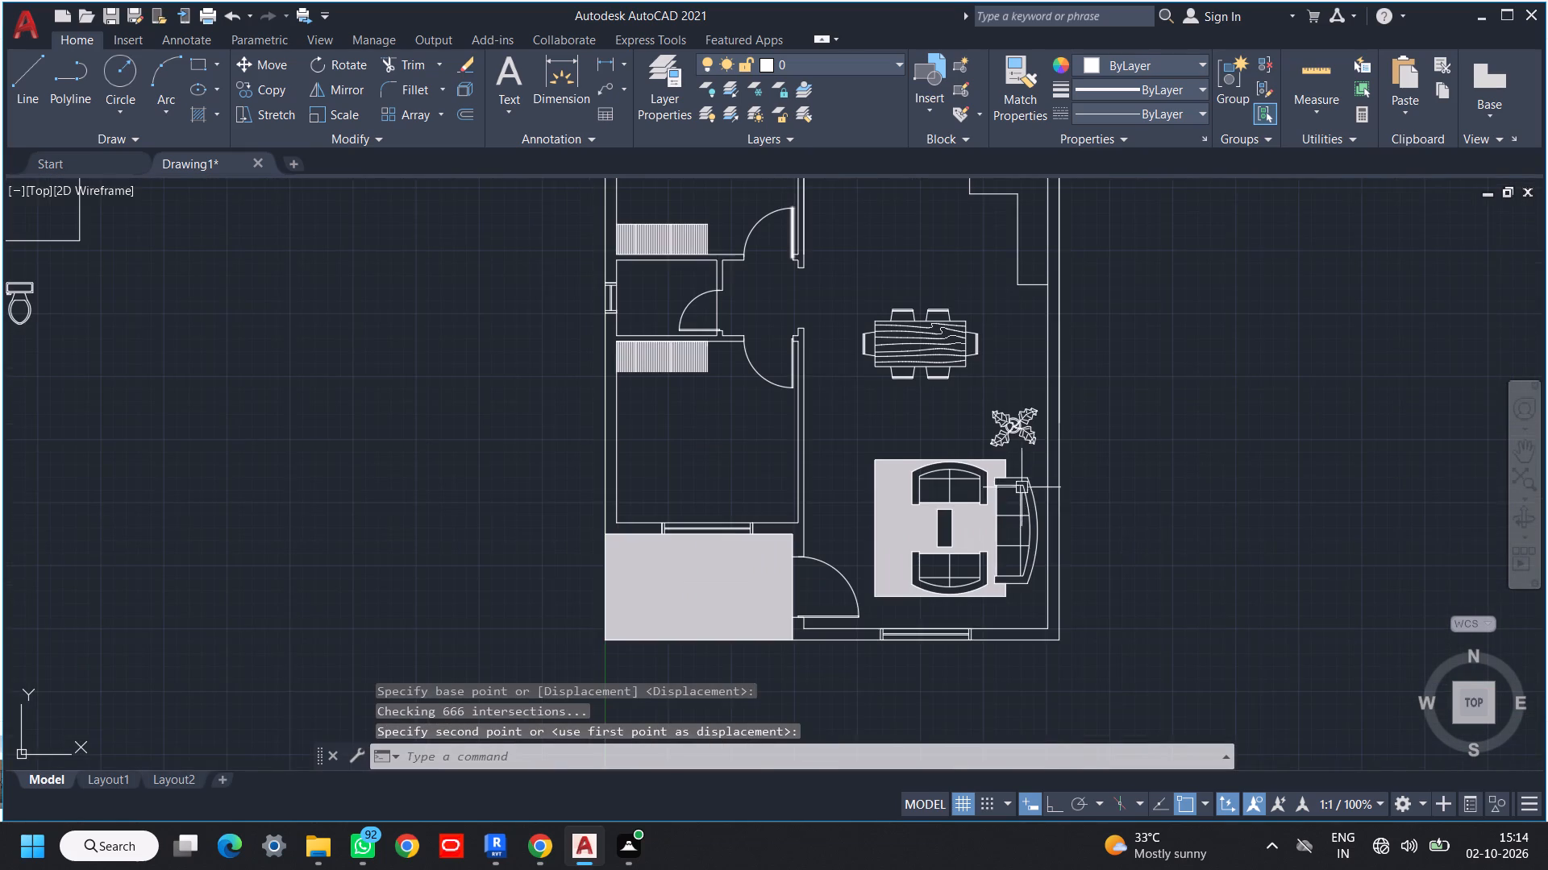
middle_drag(1027, 486, 947, 516)
click(945, 465)
text(co)
key(space)
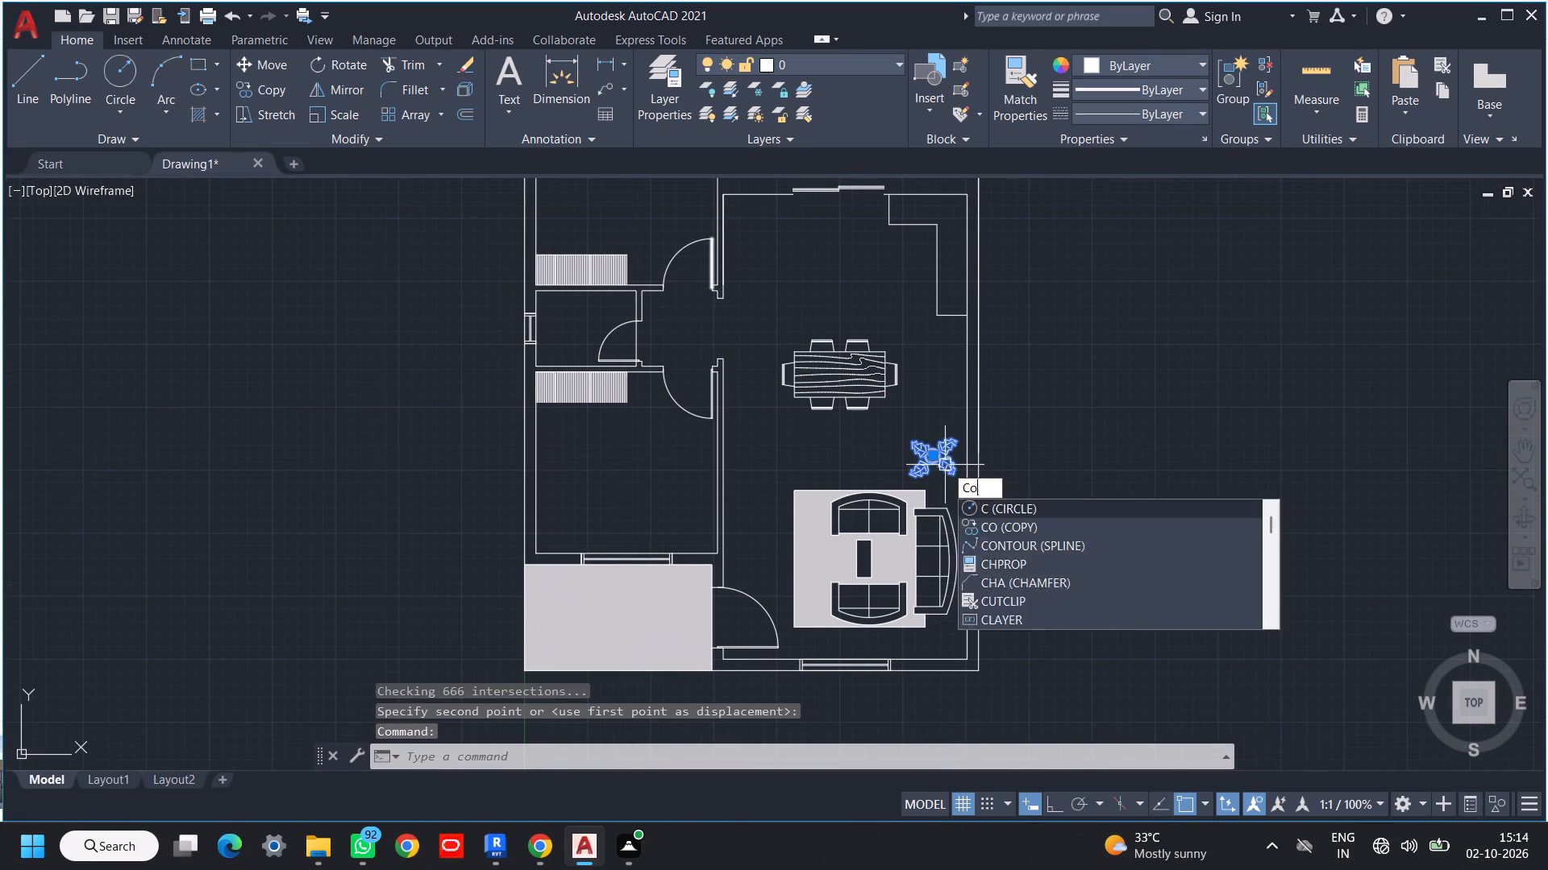
click(930, 454)
middle_drag(950, 597, 923, 430)
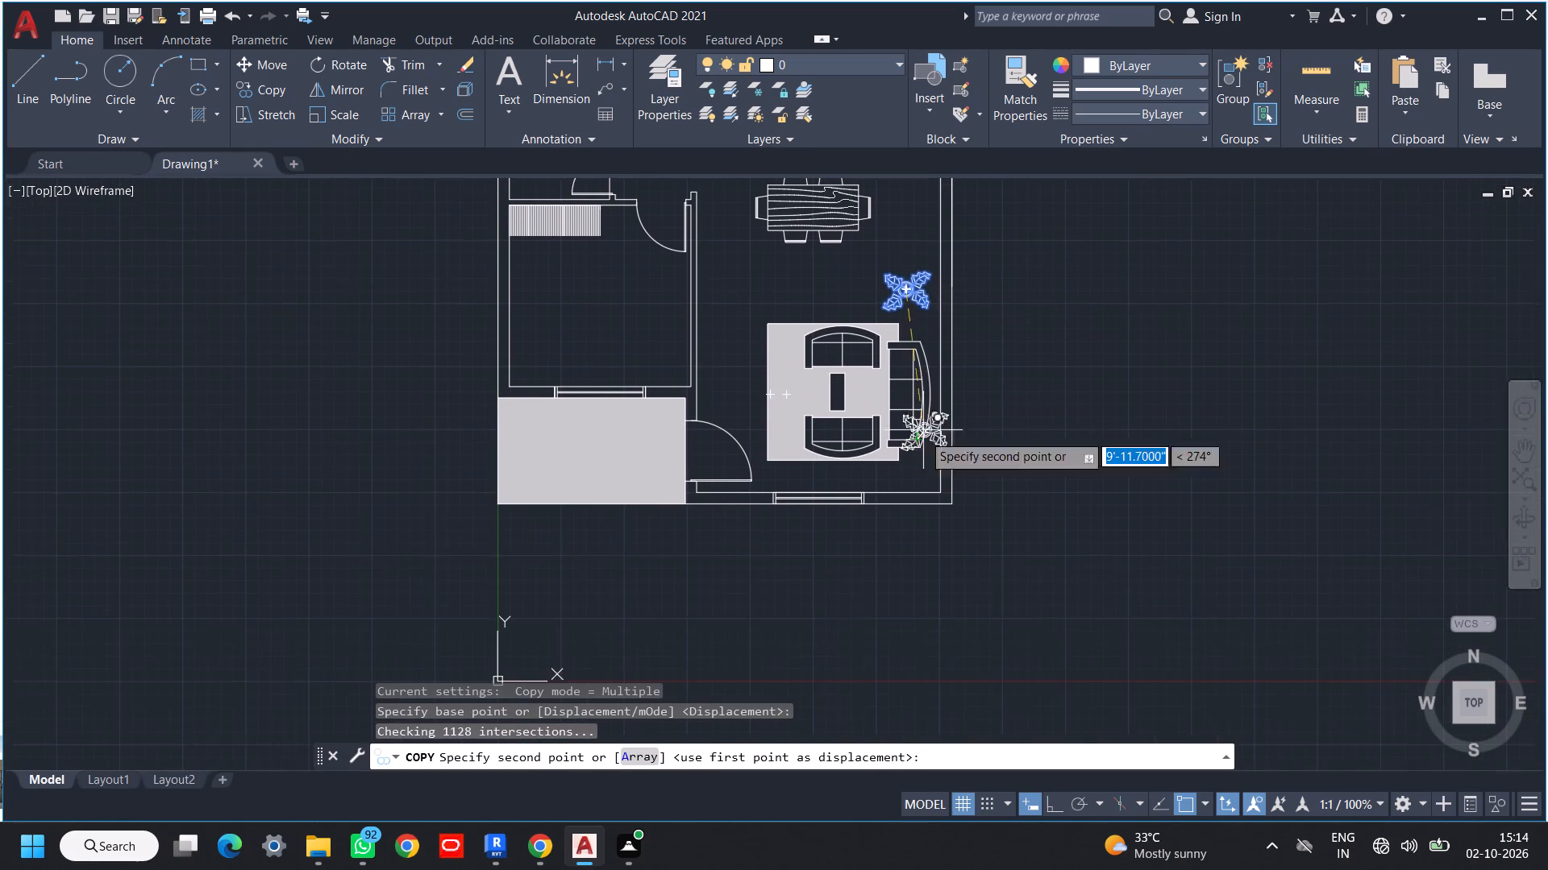
scroll(919, 484, up, 3)
click(883, 431)
Place another copy of the plant in the open area above the large room, beside the upper bedroom's wall.
scroll(1034, 405, down, 3)
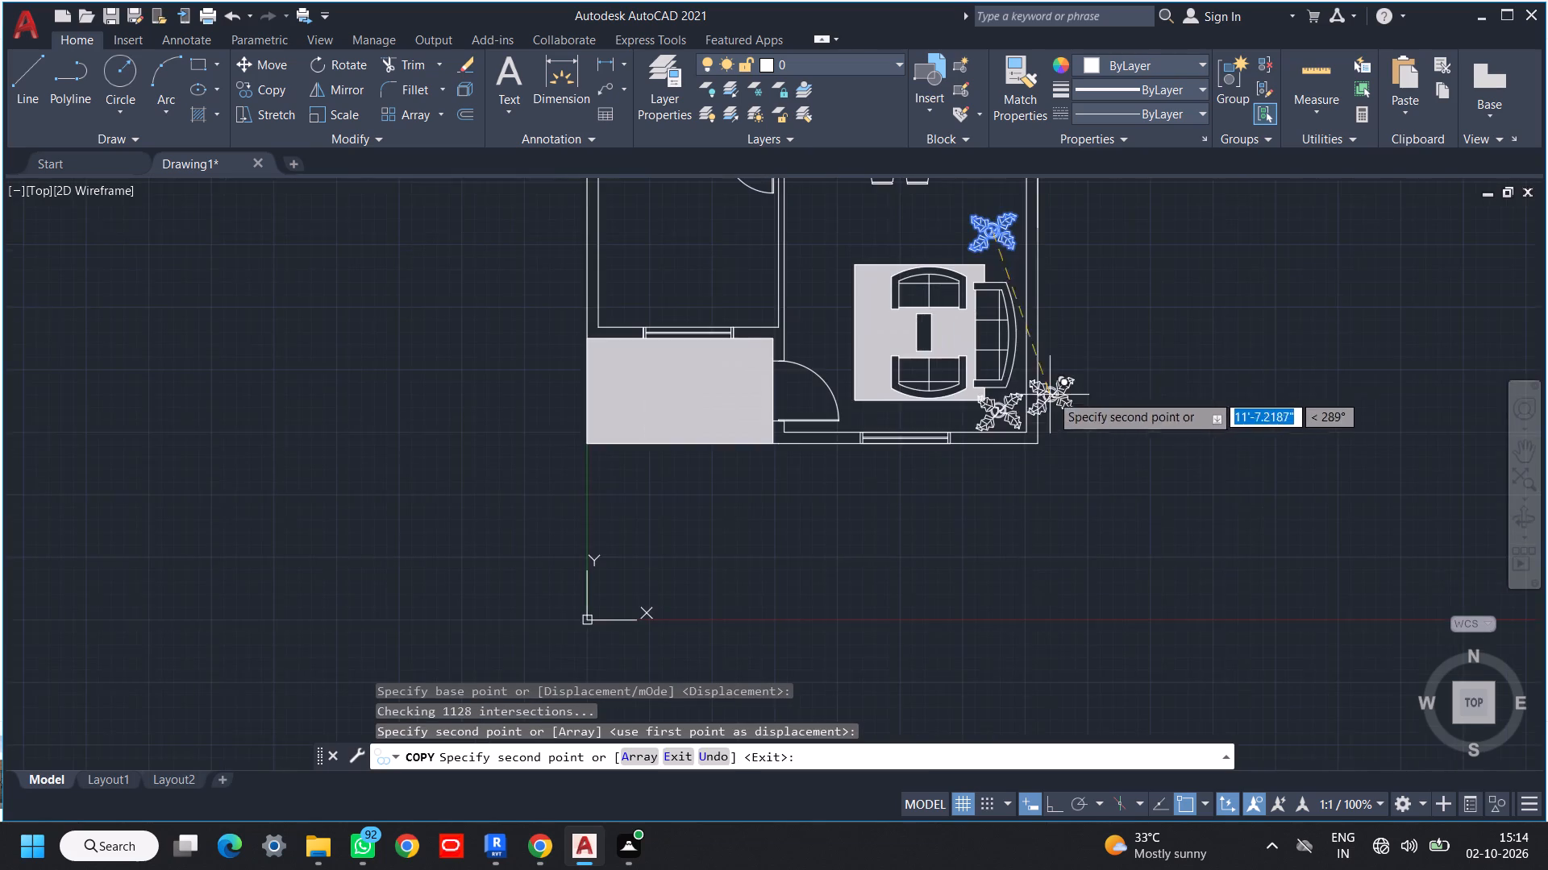
middle_drag(1076, 377, 1058, 544)
middle_drag(819, 470, 854, 586)
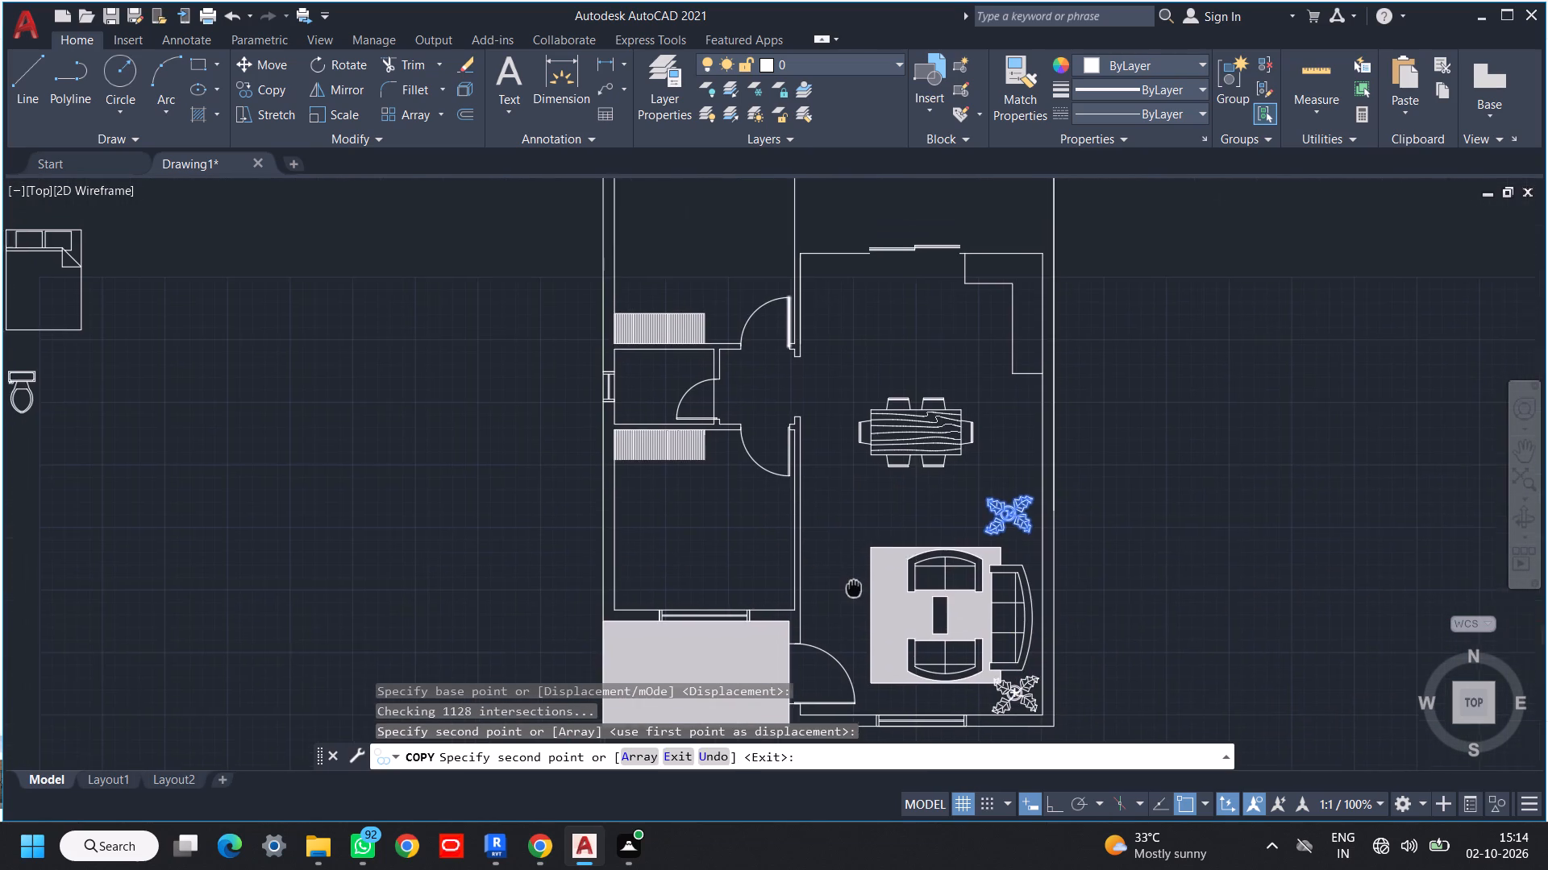
middle_drag(854, 586, 855, 593)
scroll(857, 578, down, 1)
middle_drag(863, 550, 807, 594)
scroll(805, 412, up, 1)
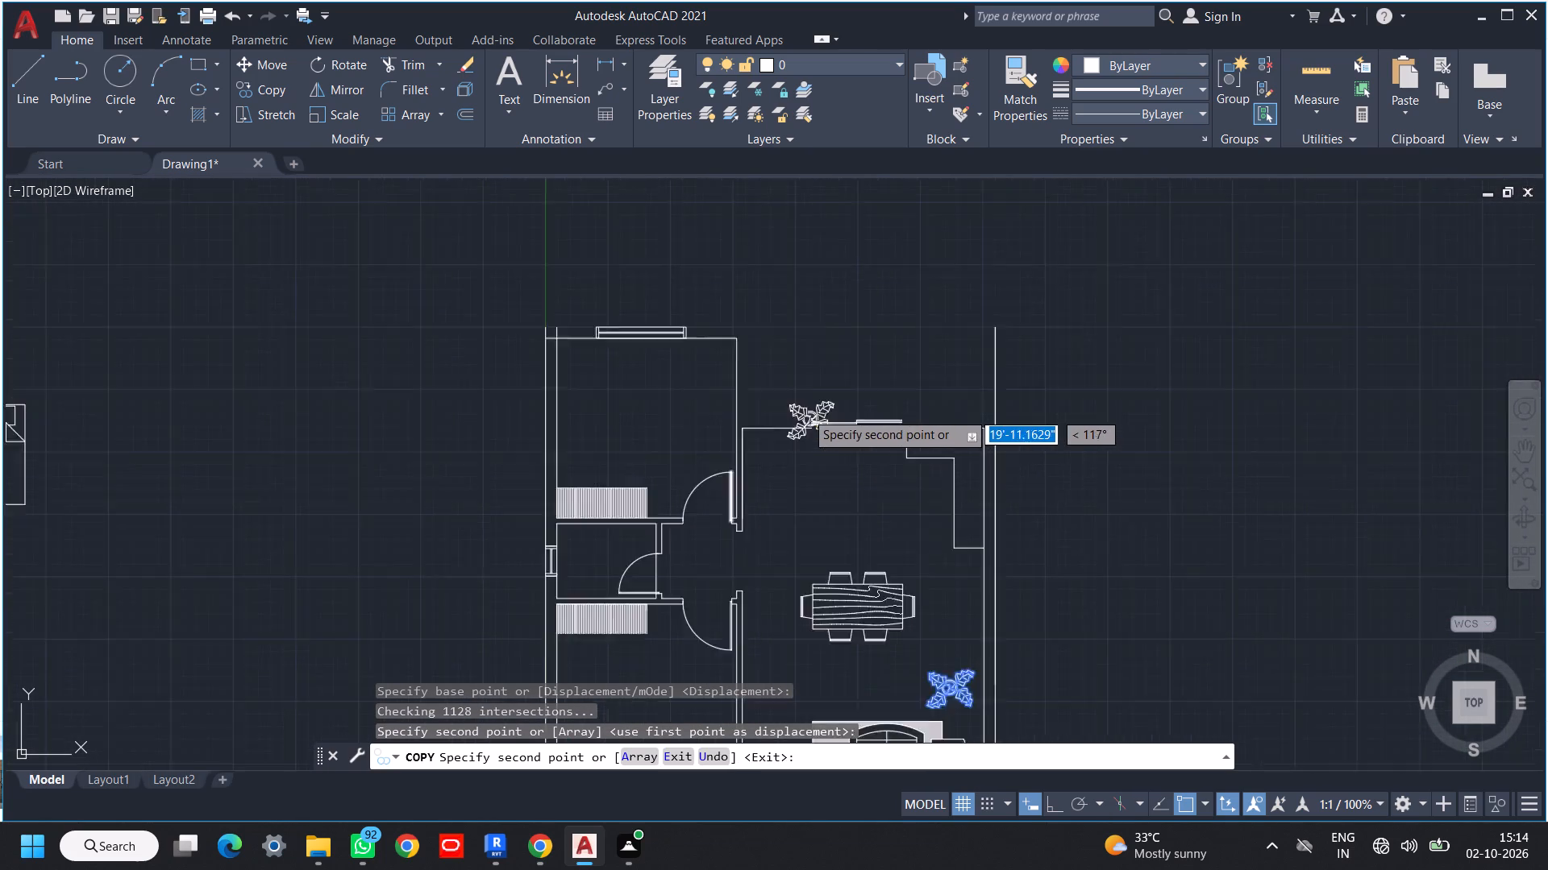
scroll(805, 412, up, 1)
click(738, 396)
scroll(833, 393, down, 1)
middle_drag(902, 401, 958, 441)
key(Escape)
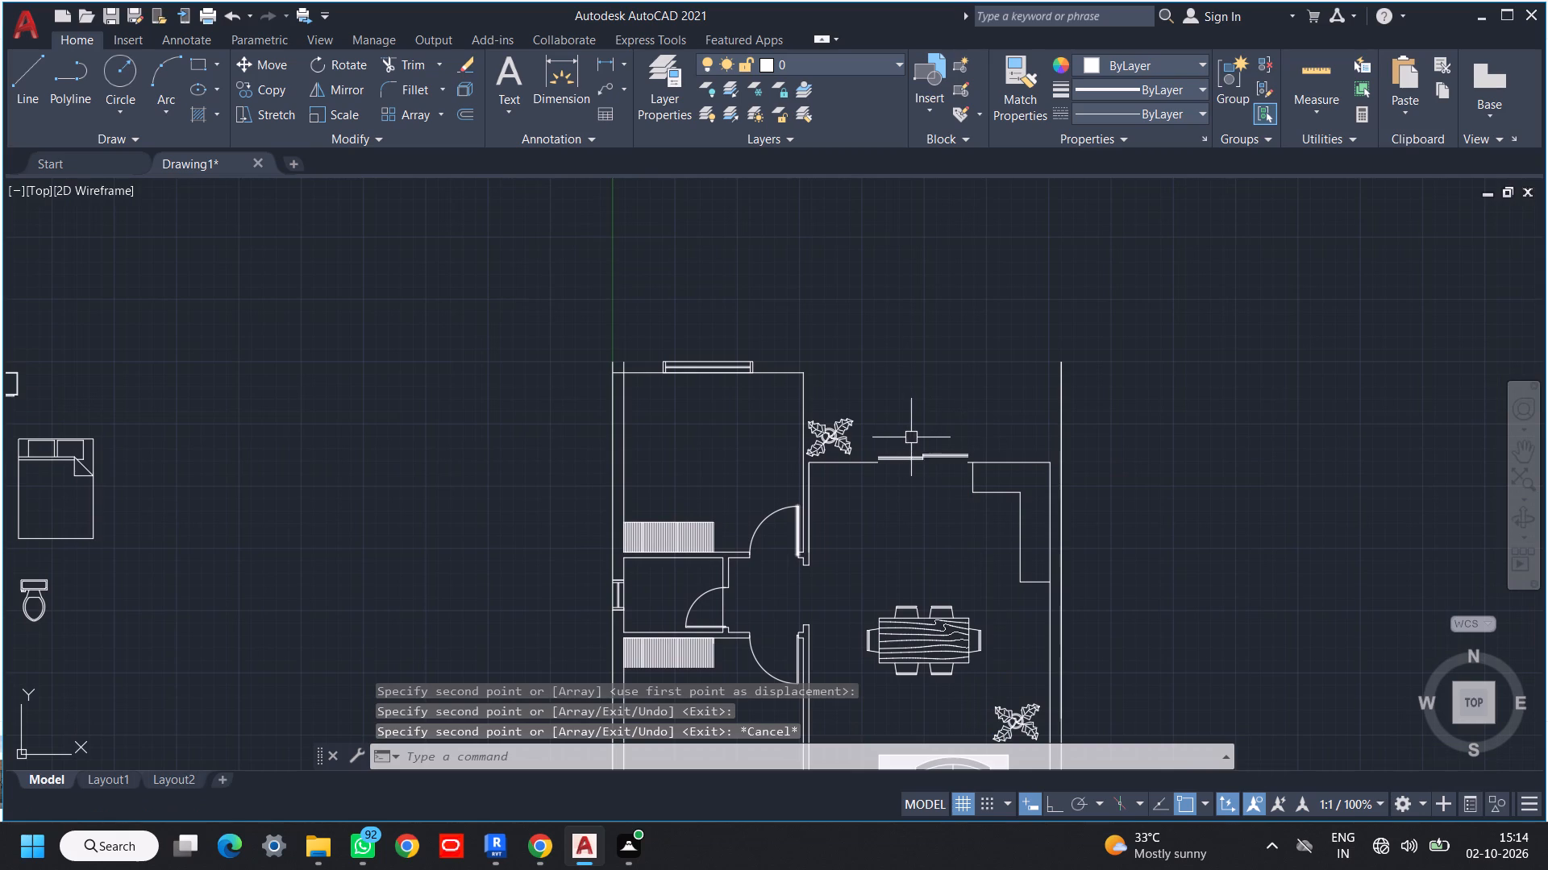
Draw a horizontal line closing the plan's top, from the right outer wall's upper end to the upper left outer corner.
key(l)
key(space)
click(1059, 360)
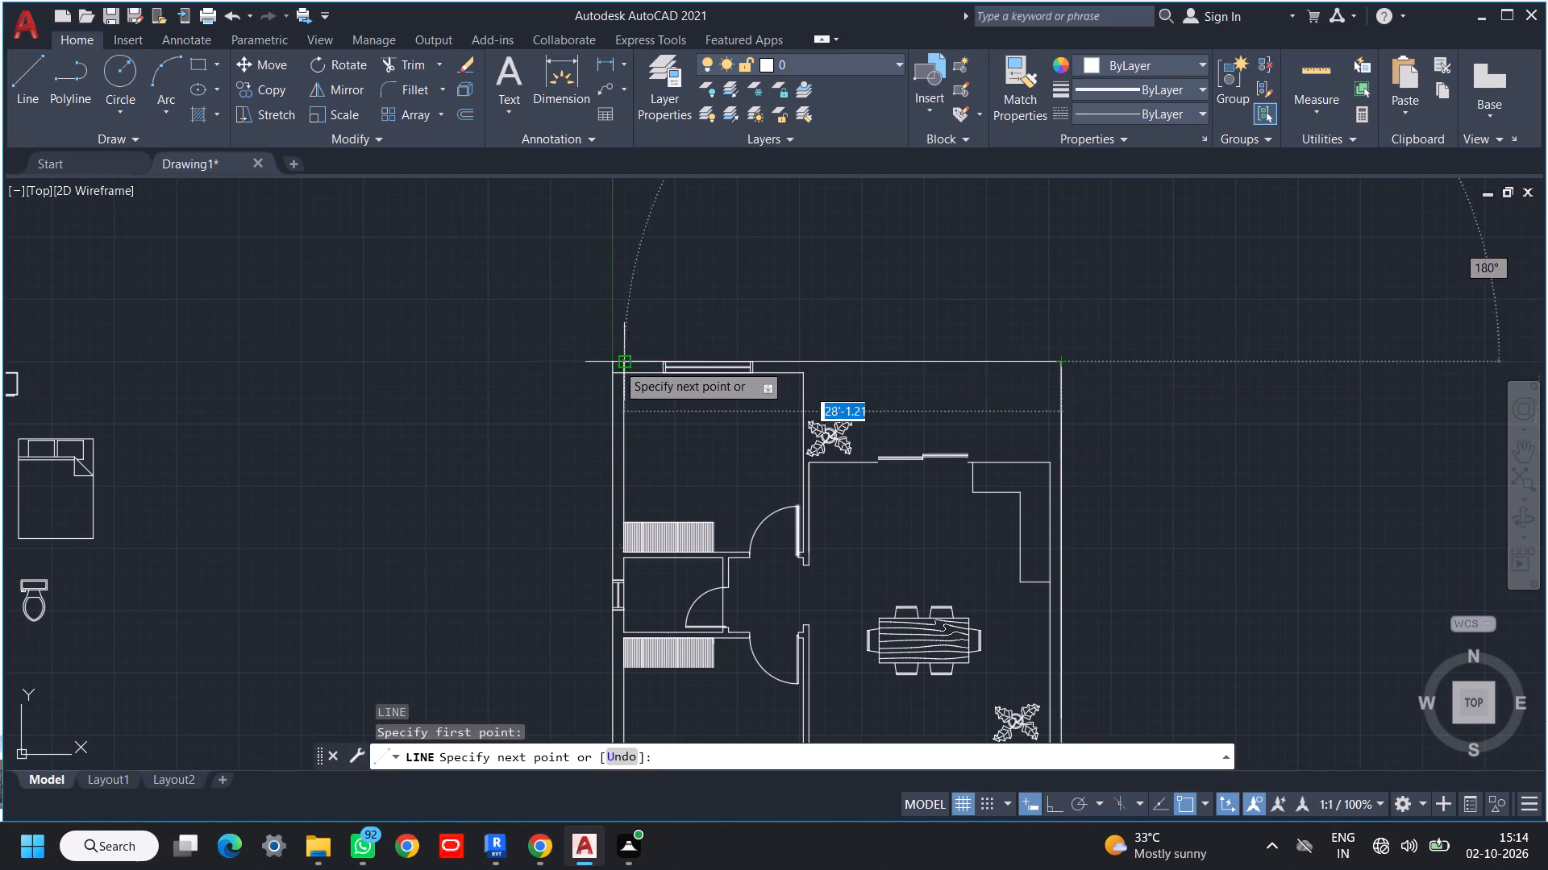
click(615, 360)
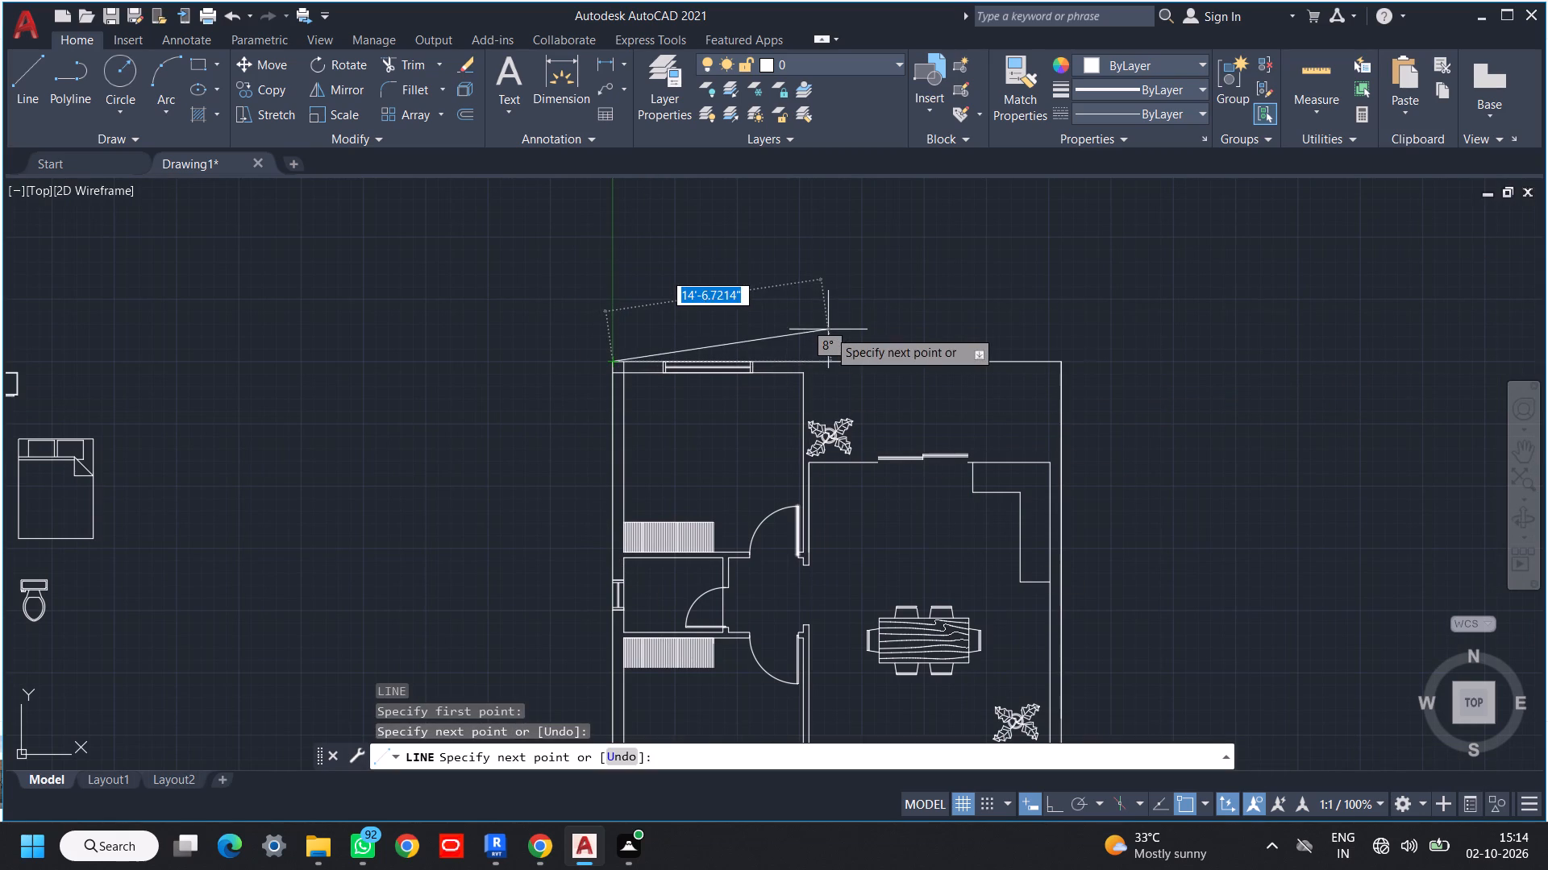
key(Escape)
Trim the left inner wall line's overrun above the upper bedroom's inner corner.
text(tr)
key(space)
key(space)
scroll(580, 367, up, 5)
click(768, 343)
click(646, 429)
scroll(718, 435, down, 5)
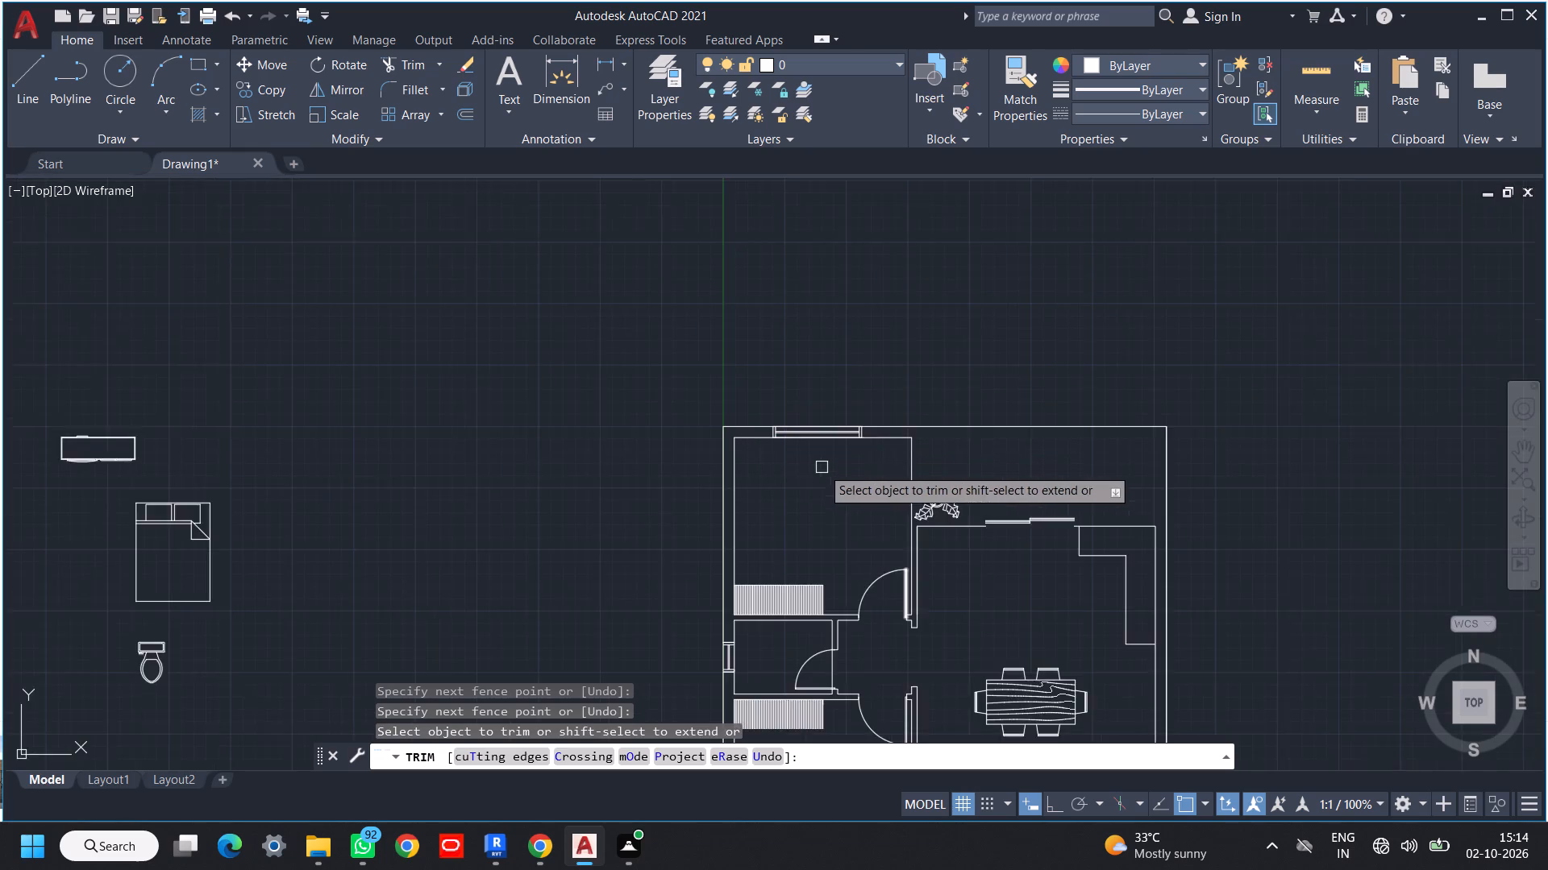
middle_drag(822, 467, 666, 342)
middle_drag(744, 454, 687, 490)
key(Escape)
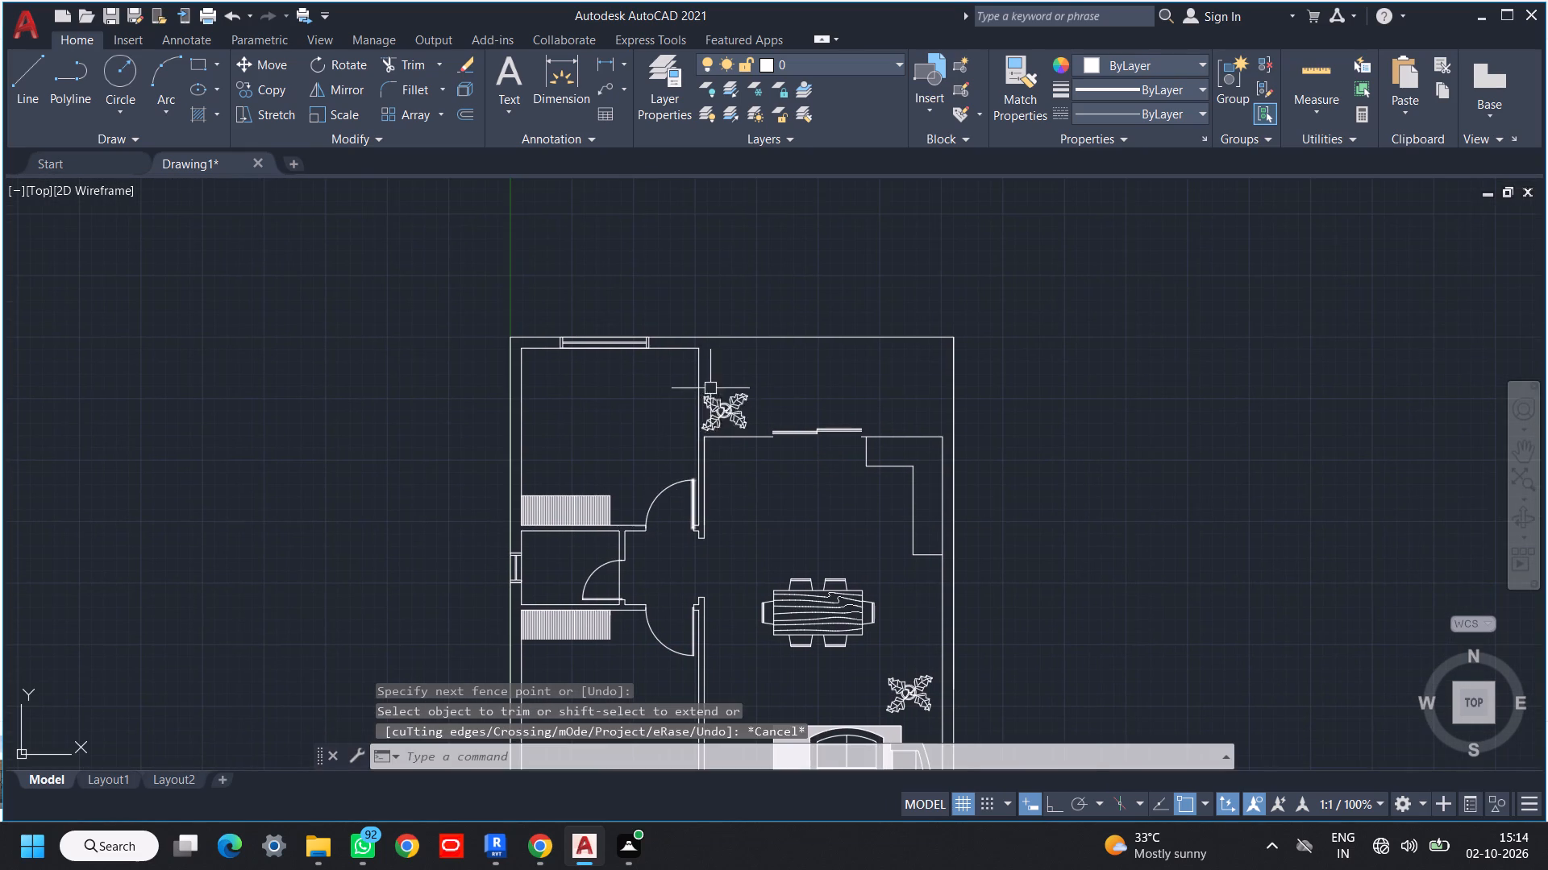
Move the plant above the large room slightly to the right, away from the bedroom wall.
scroll(710, 388, up, 1)
click(725, 422)
text(m)
key(space)
click(725, 422)
click(772, 423)
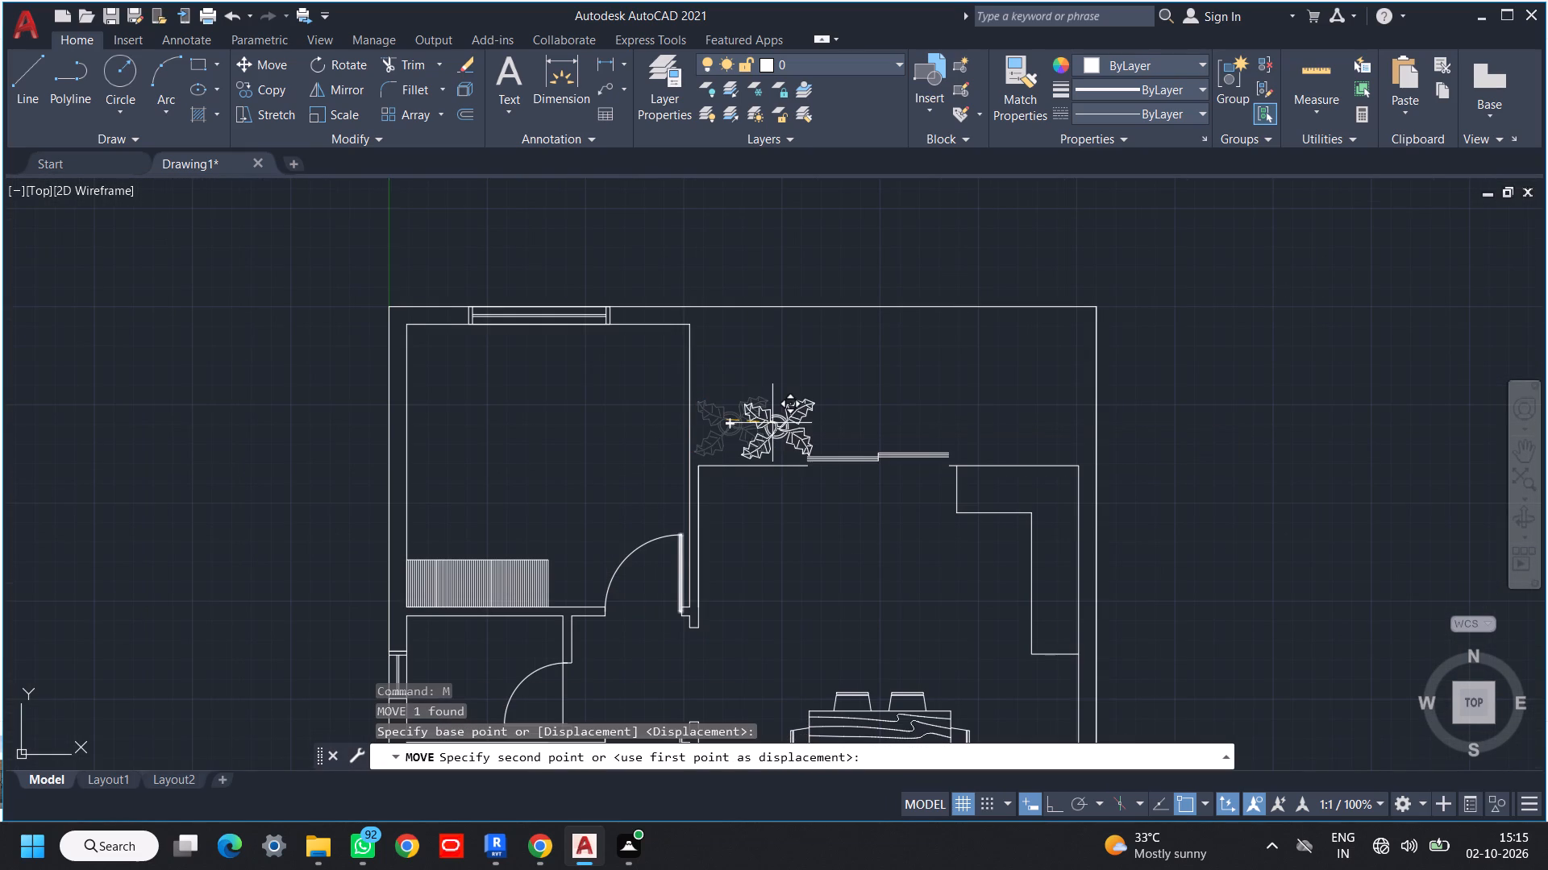
middle_drag(772, 423, 763, 441)
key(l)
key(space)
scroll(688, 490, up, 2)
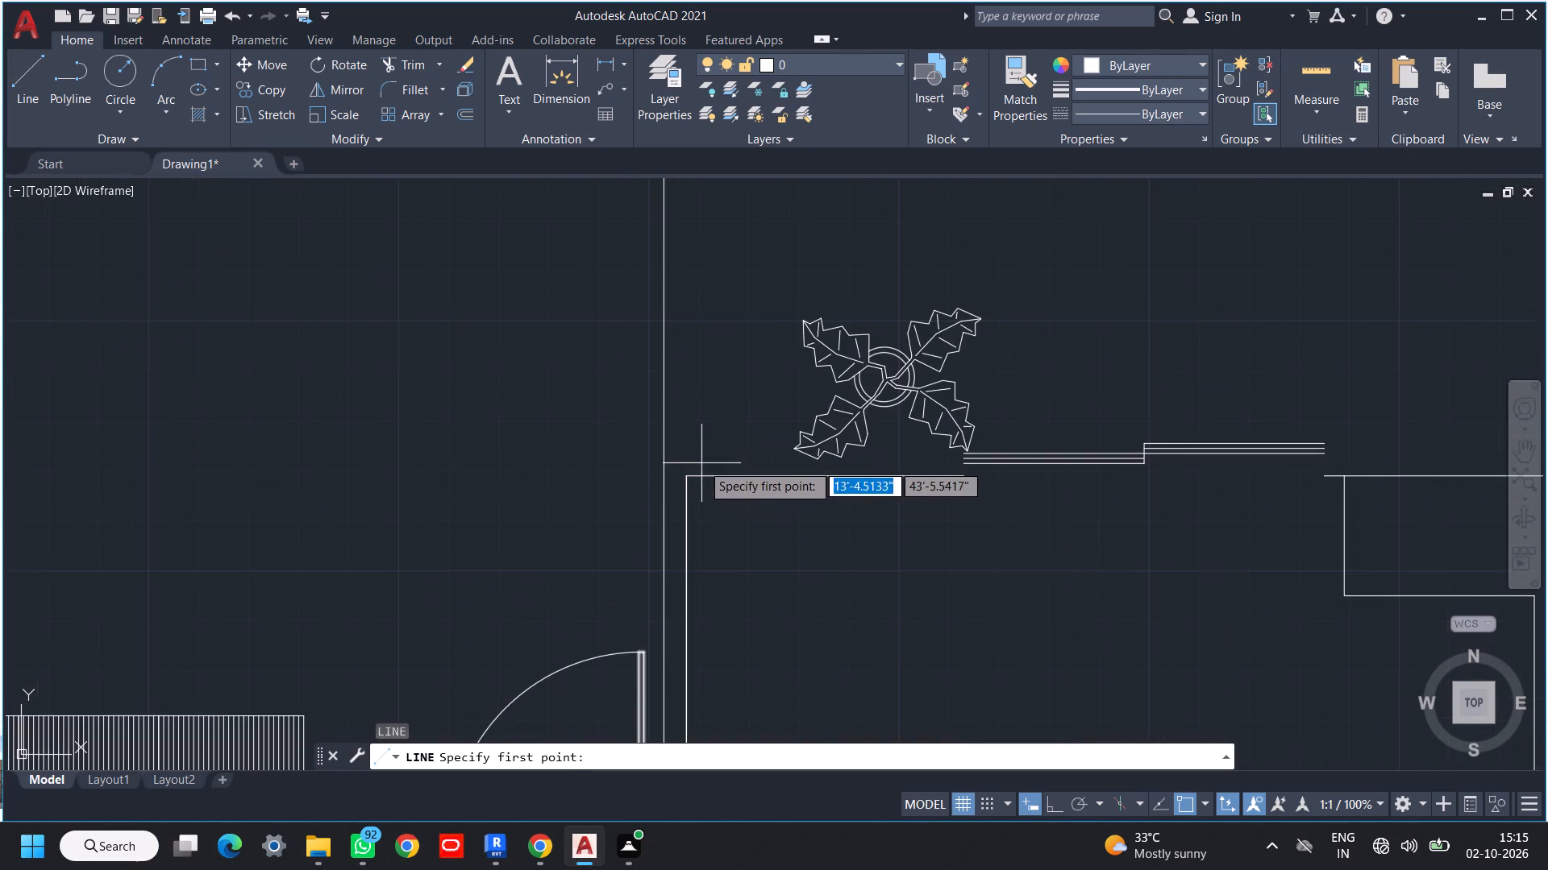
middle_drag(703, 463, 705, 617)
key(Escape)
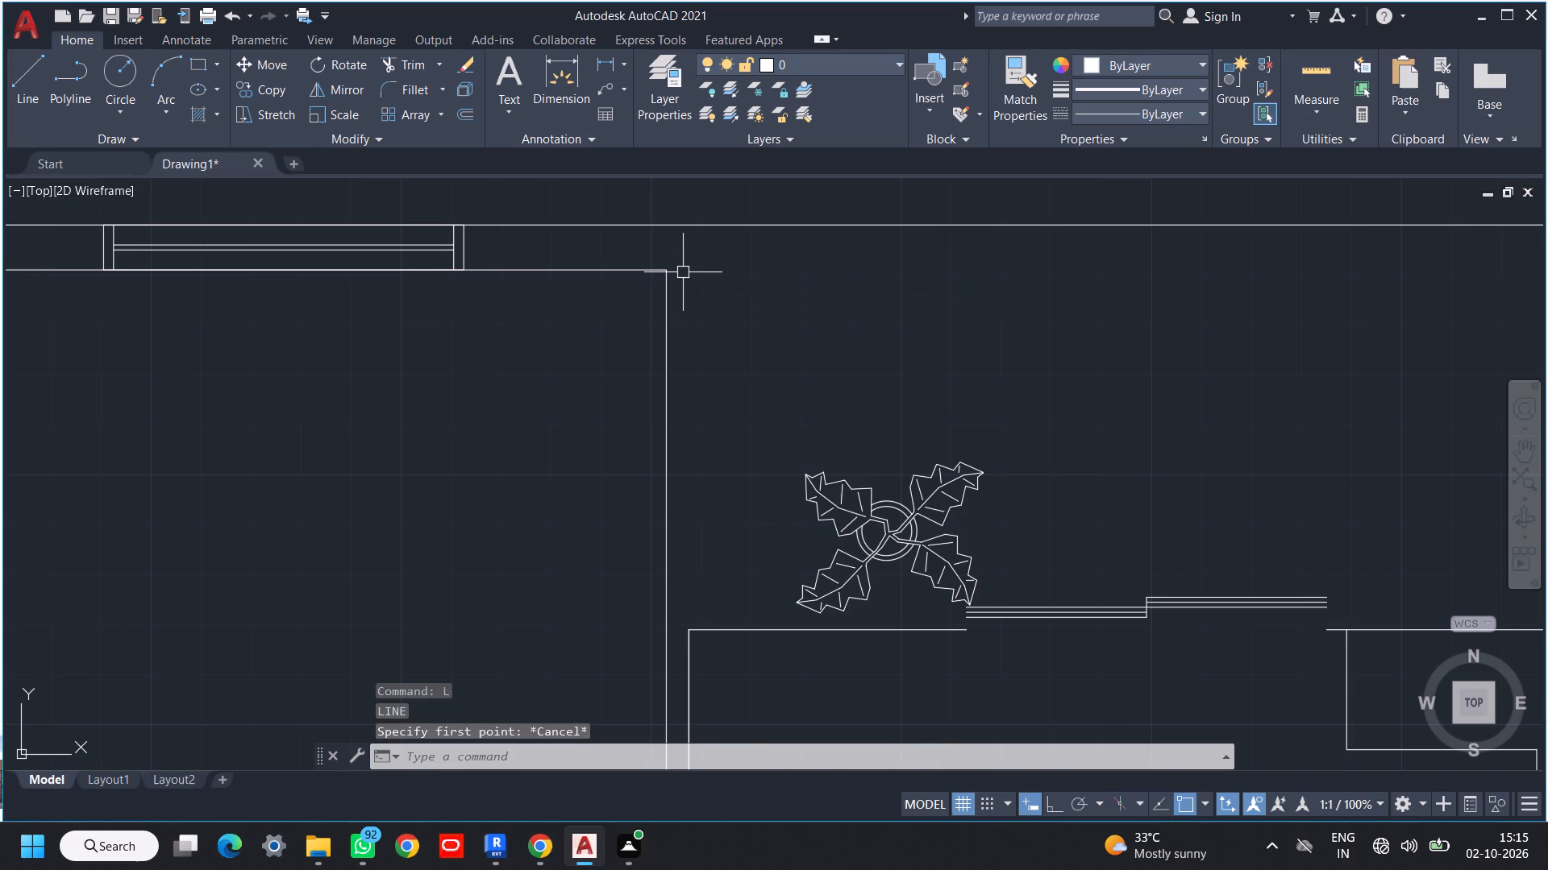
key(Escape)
Offset the upper bedroom's right wall line 9" to the right, towards the plant.
text(o)
key(space)
key(space)
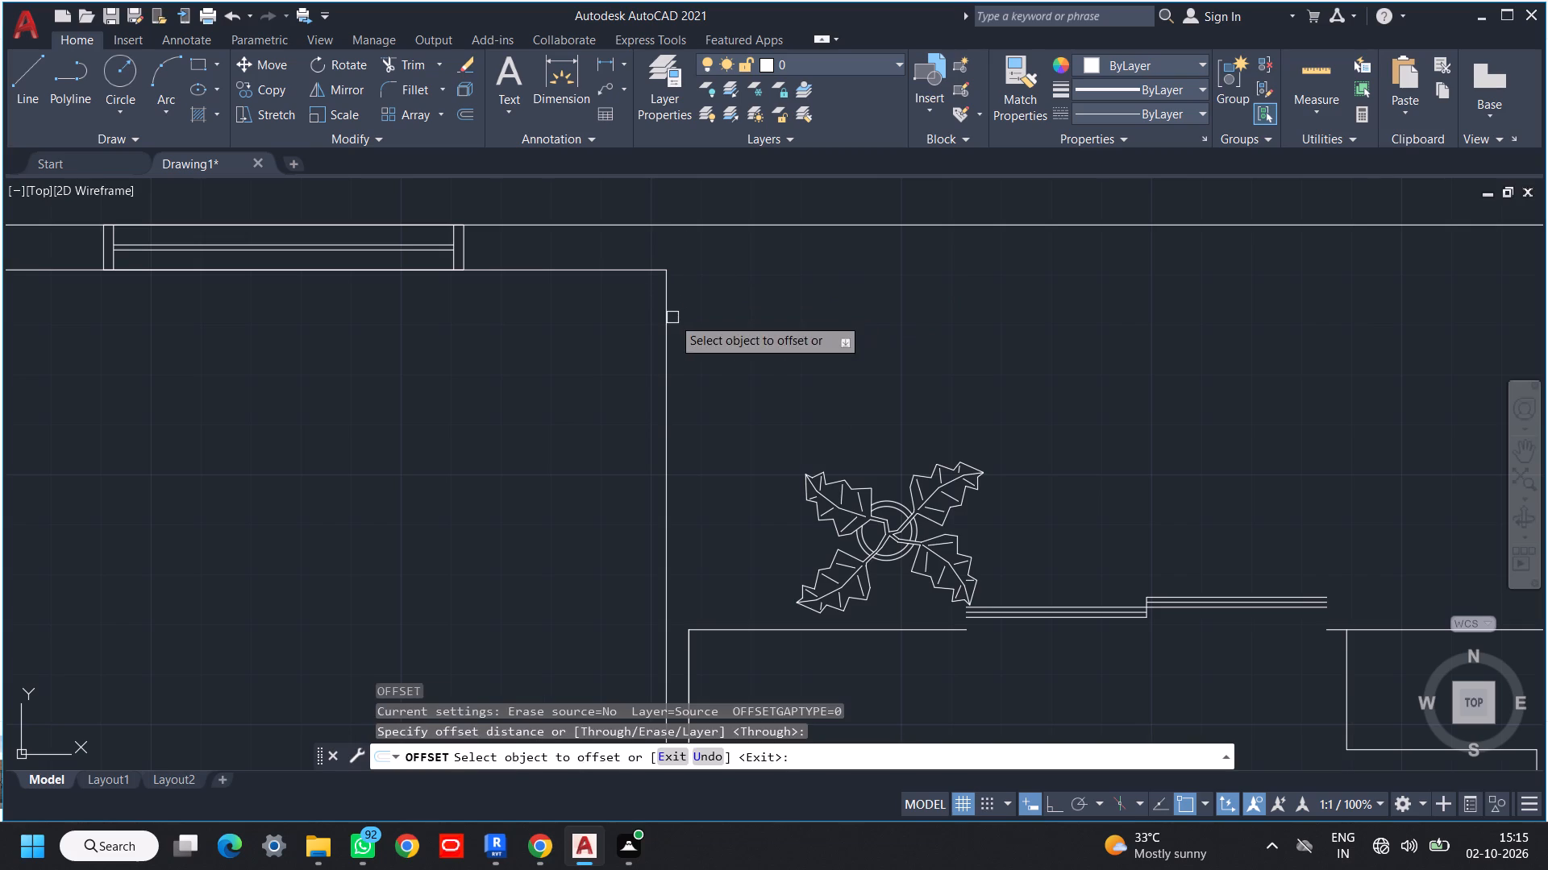
click(672, 317)
click(666, 322)
text(9")
key(Return)
key(Escape)
key(Escape)
Extend the offset wall line up to the plan's top outer line.
text(ex)
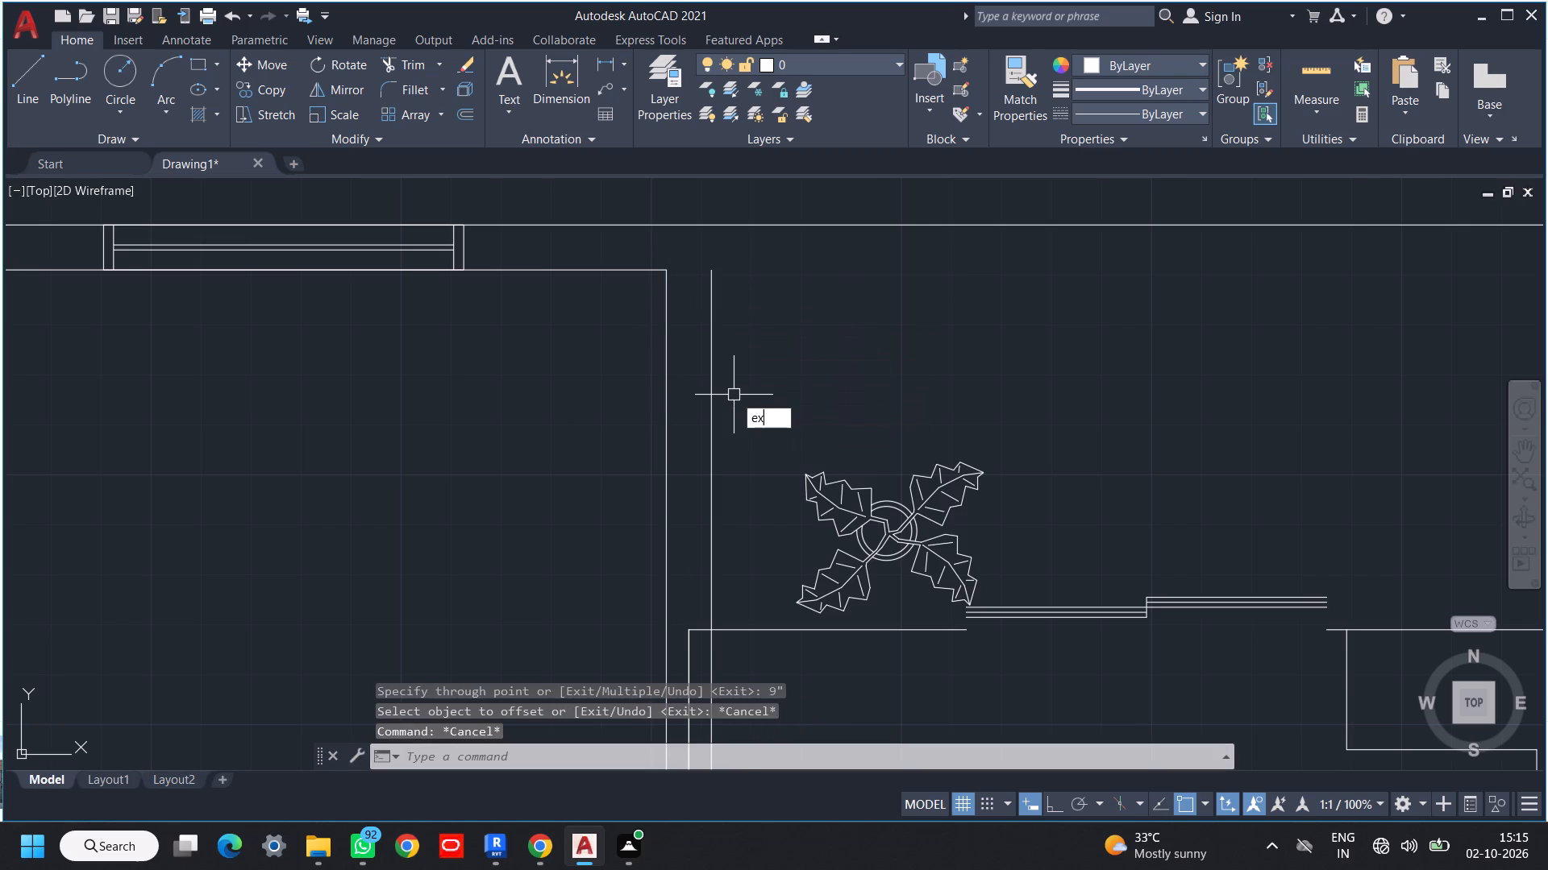
key(space)
key(space)
click(744, 251)
click(687, 317)
middle_drag(751, 463, 739, 370)
key(Escape)
key(Escape)
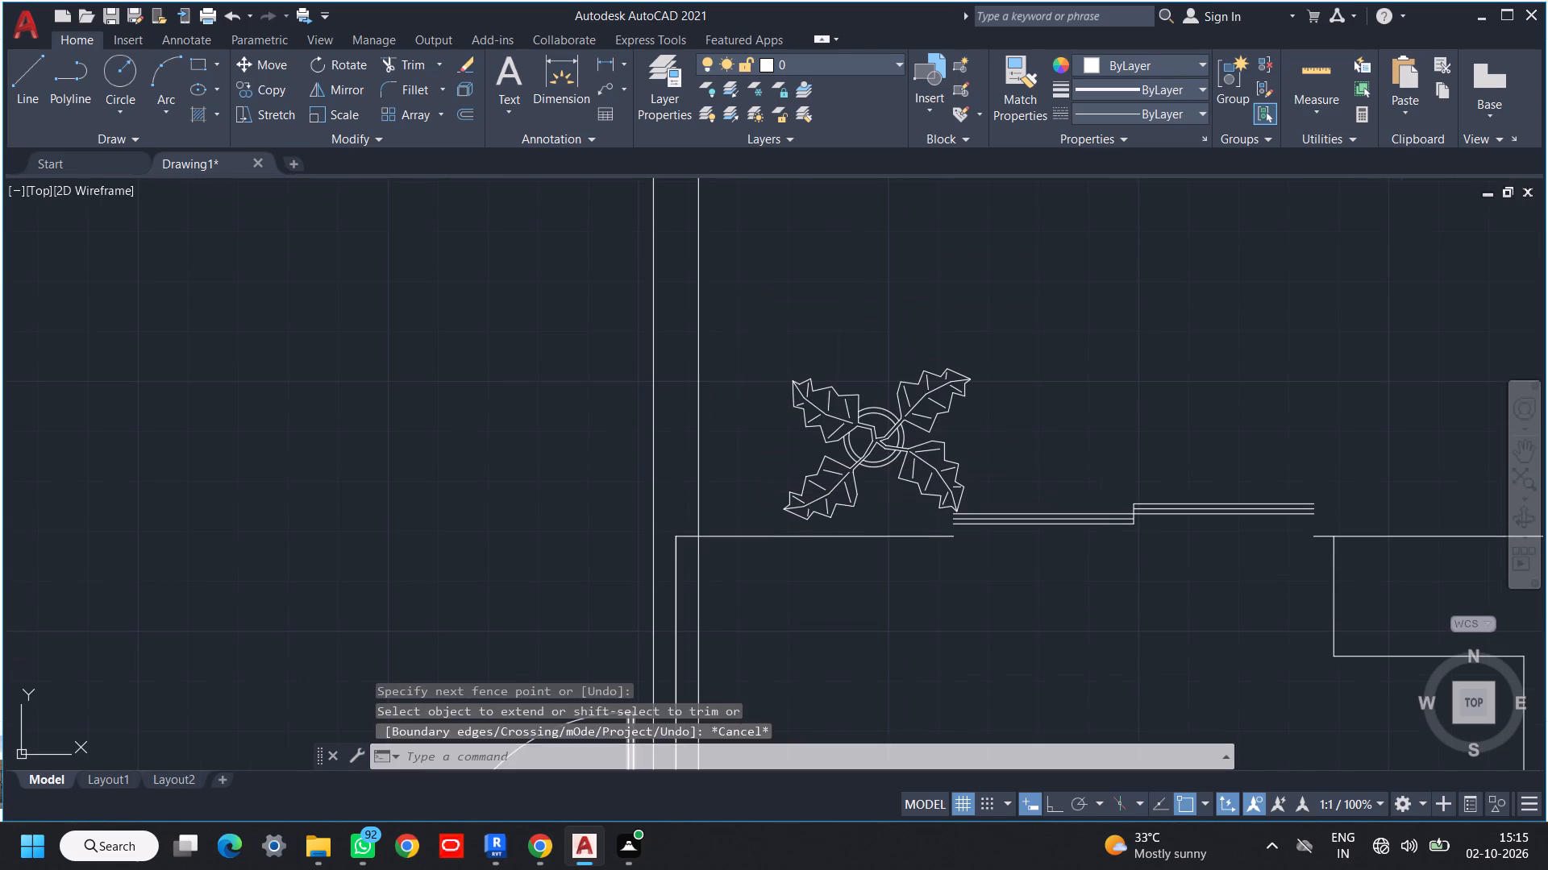
Trim the offset wall line where it runs below the large room's top wall line.
key(t)
key(r)
key(space)
key(space)
click(722, 553)
click(692, 570)
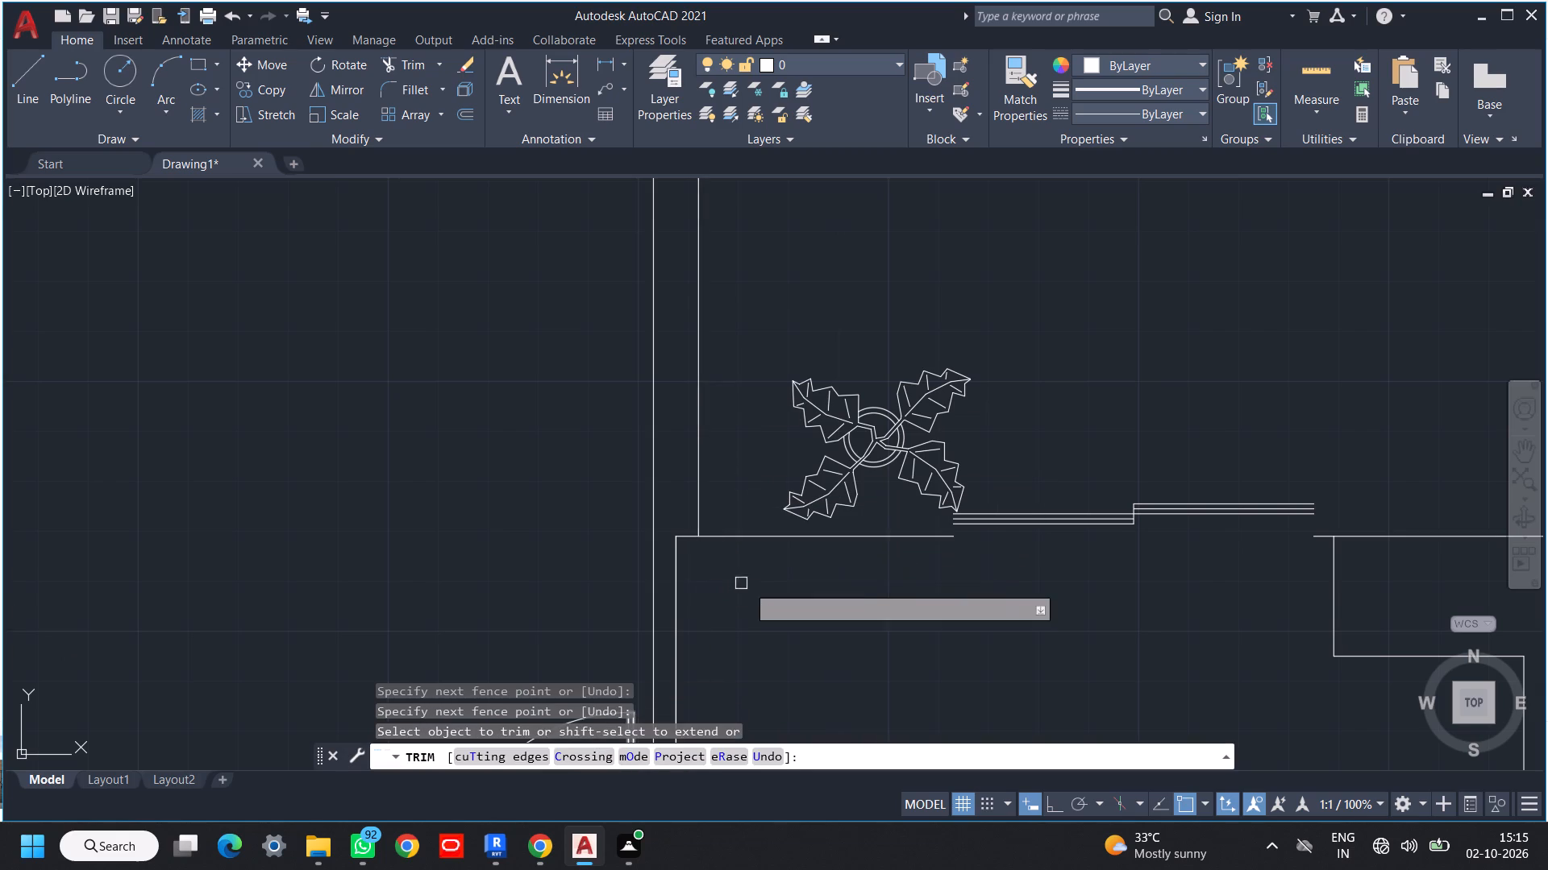
scroll(749, 588, down, 3)
middle_drag(795, 627, 791, 441)
middle_drag(767, 559, 768, 476)
key(Escape)
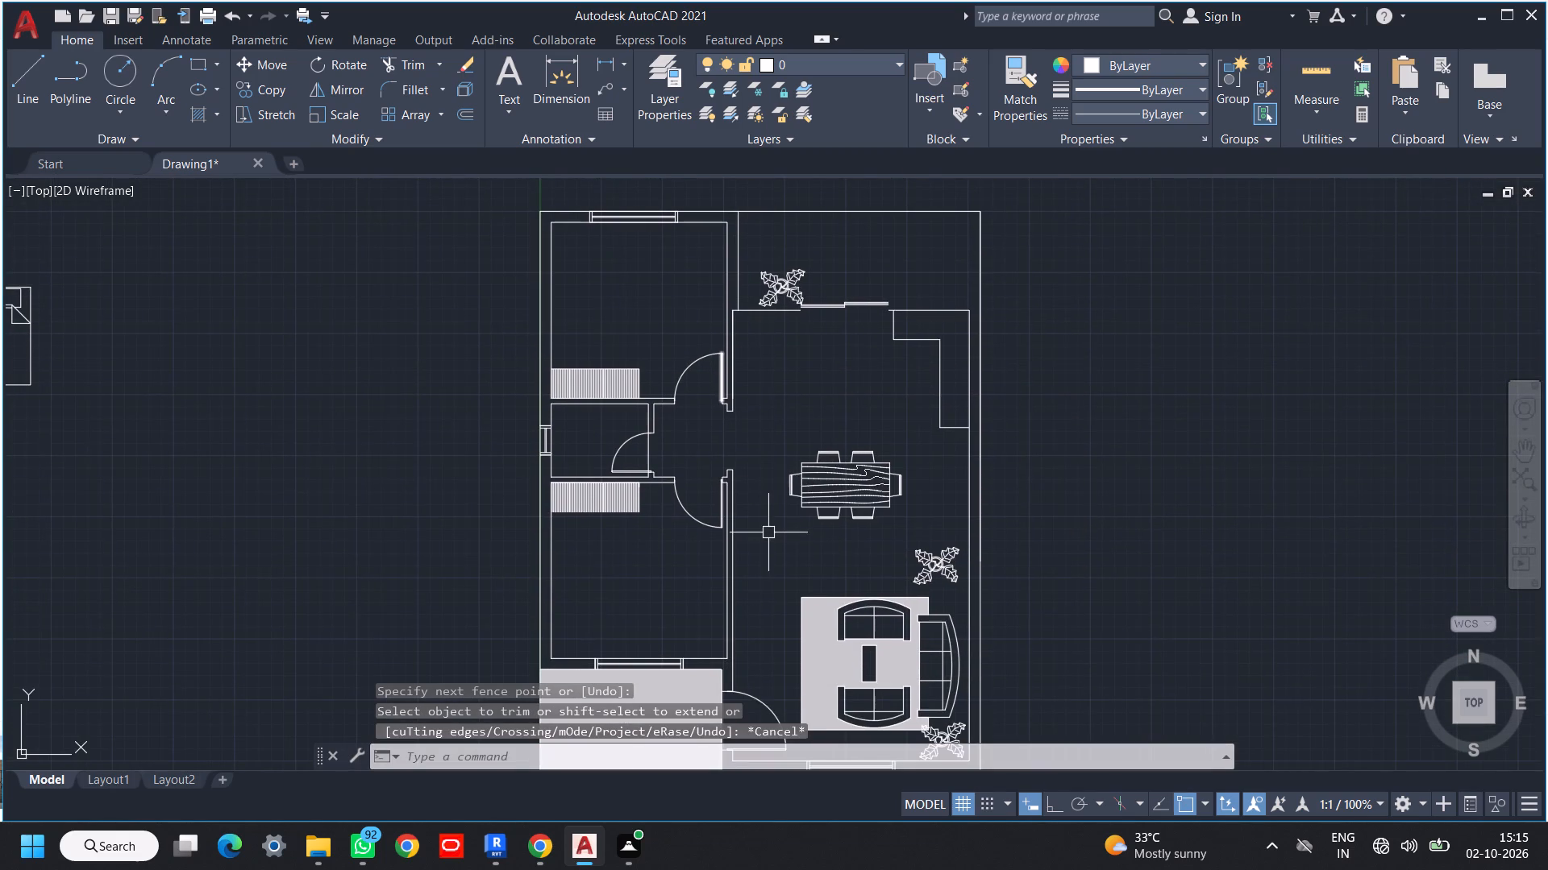
Rotate the bed block outside the plan 90° counterclockwise so its pillows face left.
scroll(768, 545, down, 1)
middle_drag(772, 557, 793, 551)
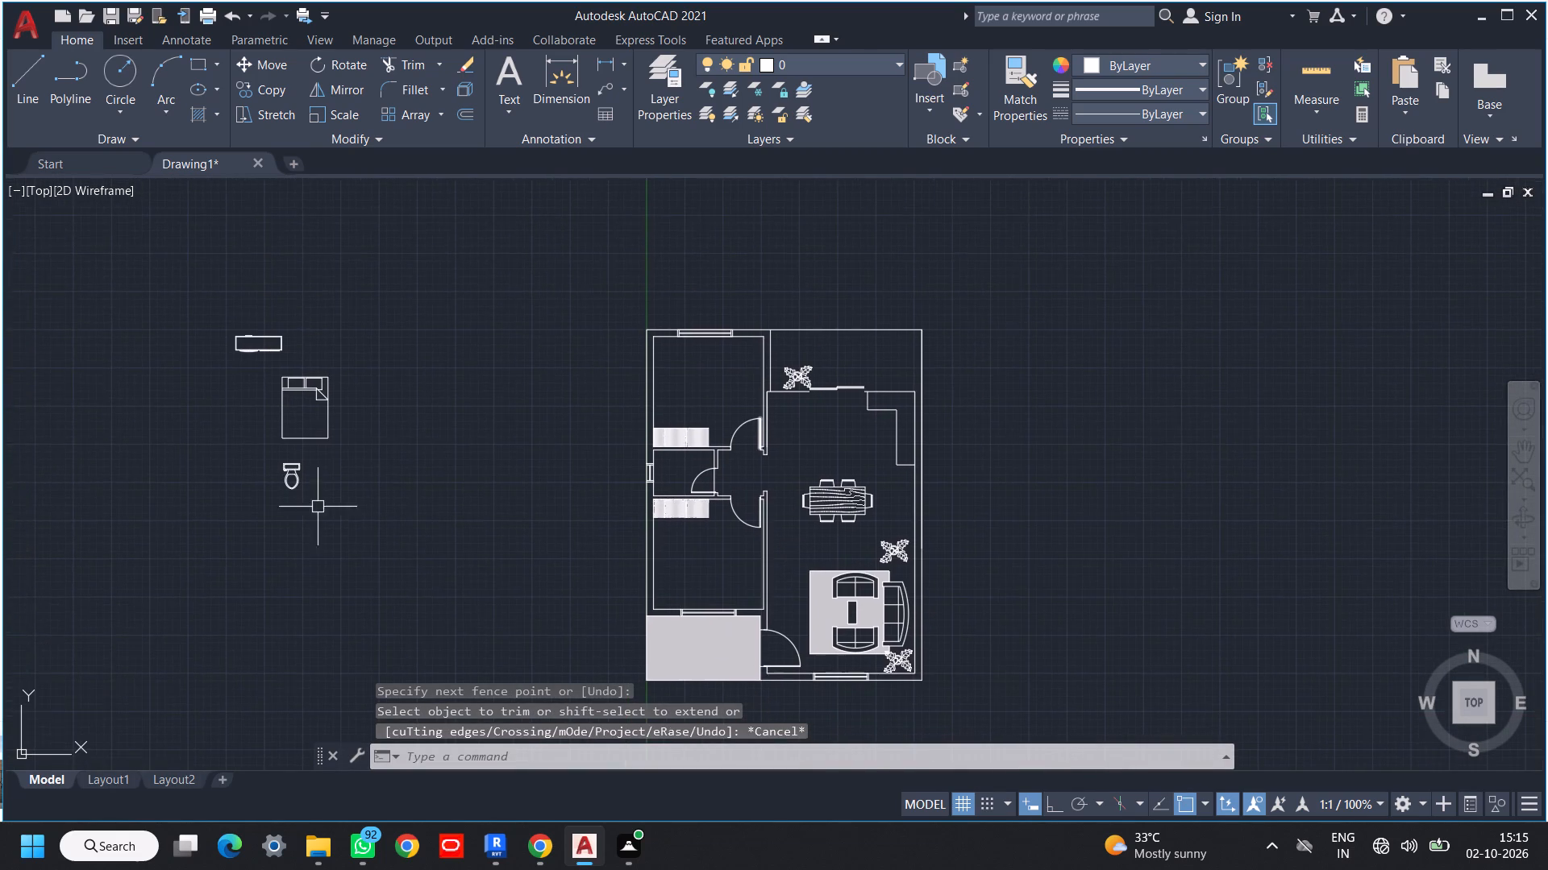
scroll(374, 389, up, 2)
click(292, 321)
click(132, 474)
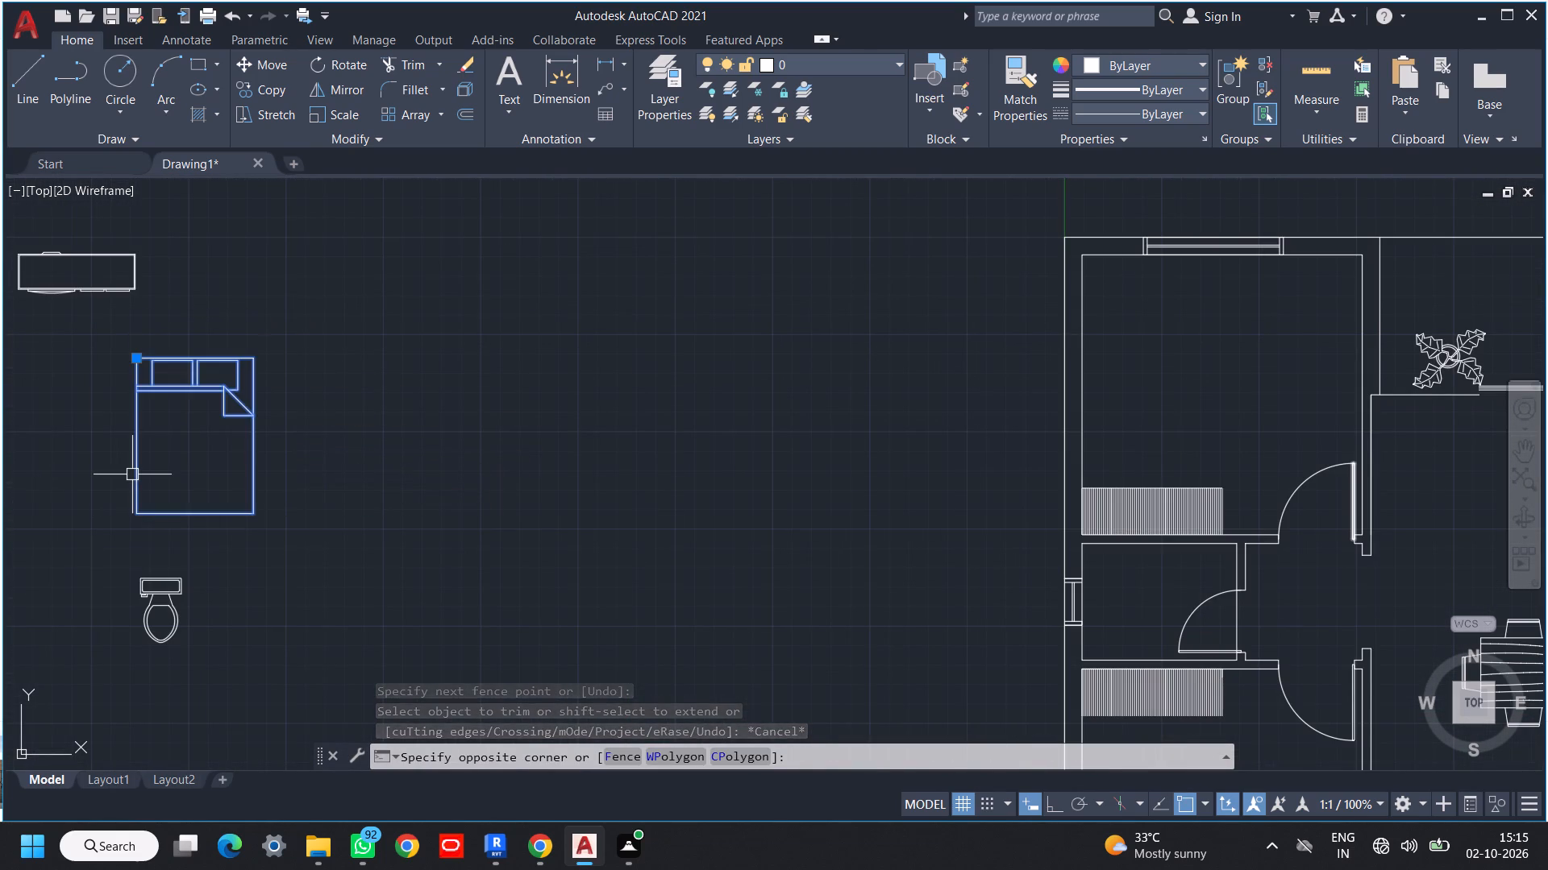
text(ro)
key(space)
click(188, 443)
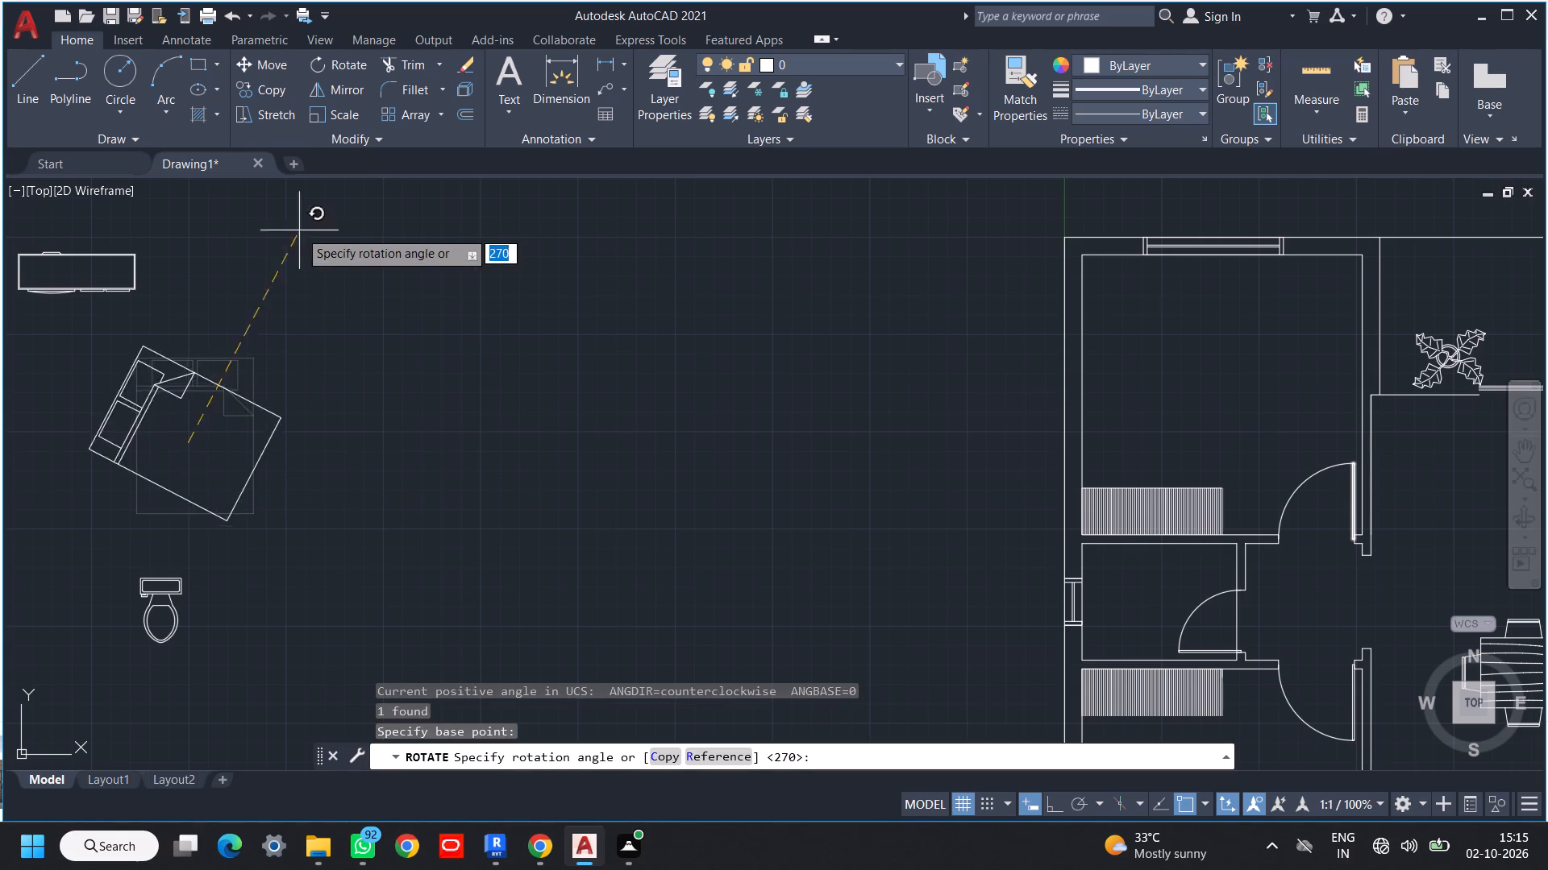
key(F8)
click(231, 261)
Move the rotated bed into the lower bedroom, near the room's lower-left corner.
middle_drag(336, 444, 454, 427)
drag(397, 309, 394, 317)
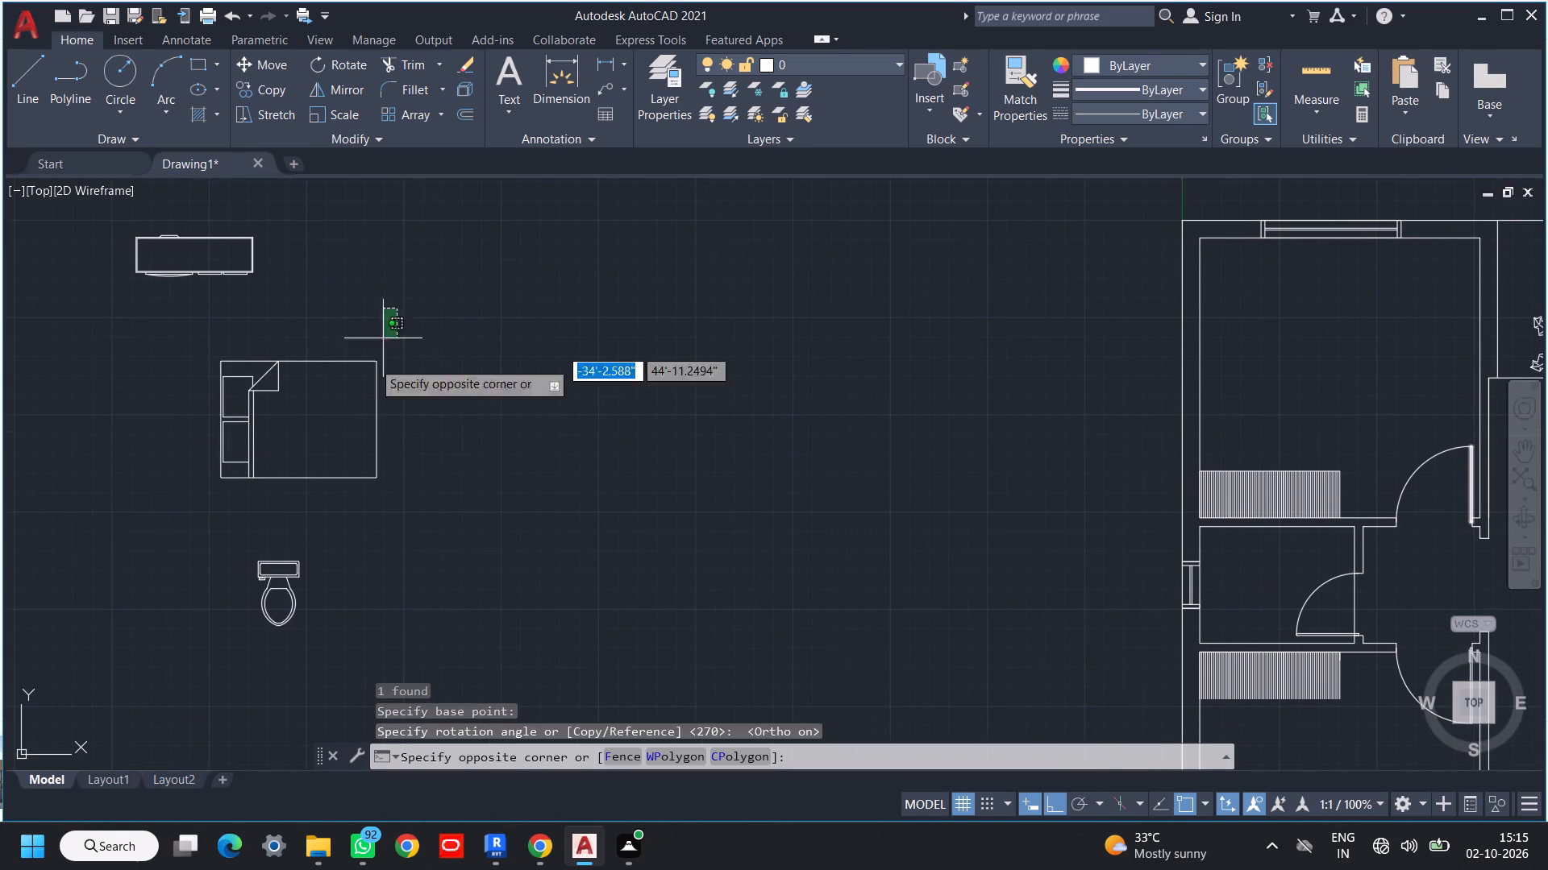
click(162, 505)
key(m)
key(space)
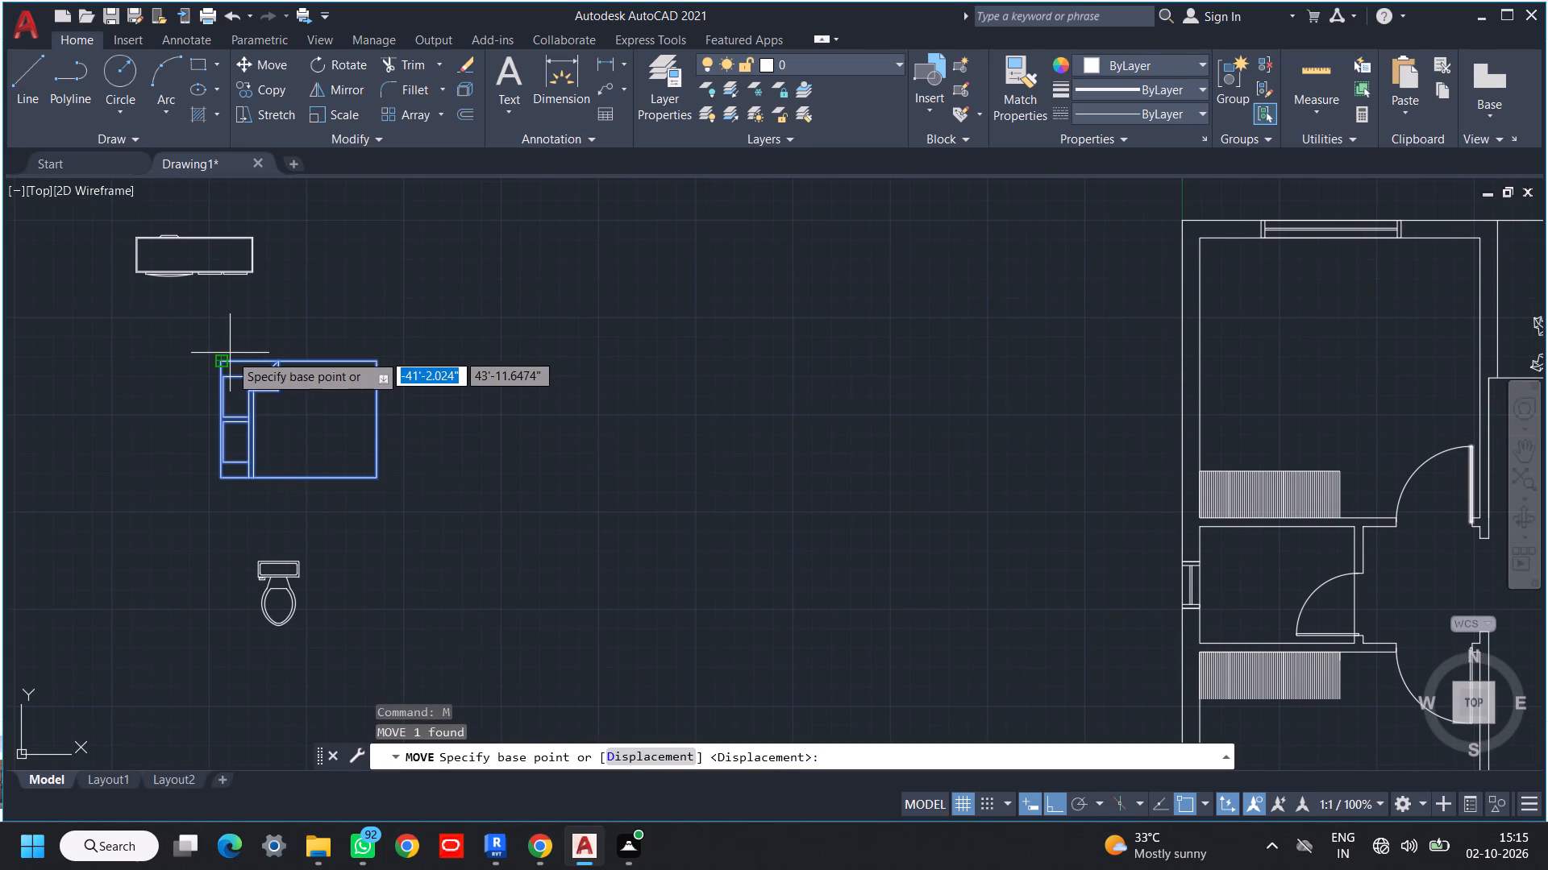
click(222, 358)
scroll(597, 393, down, 2)
middle_drag(658, 408, 501, 401)
key(F8)
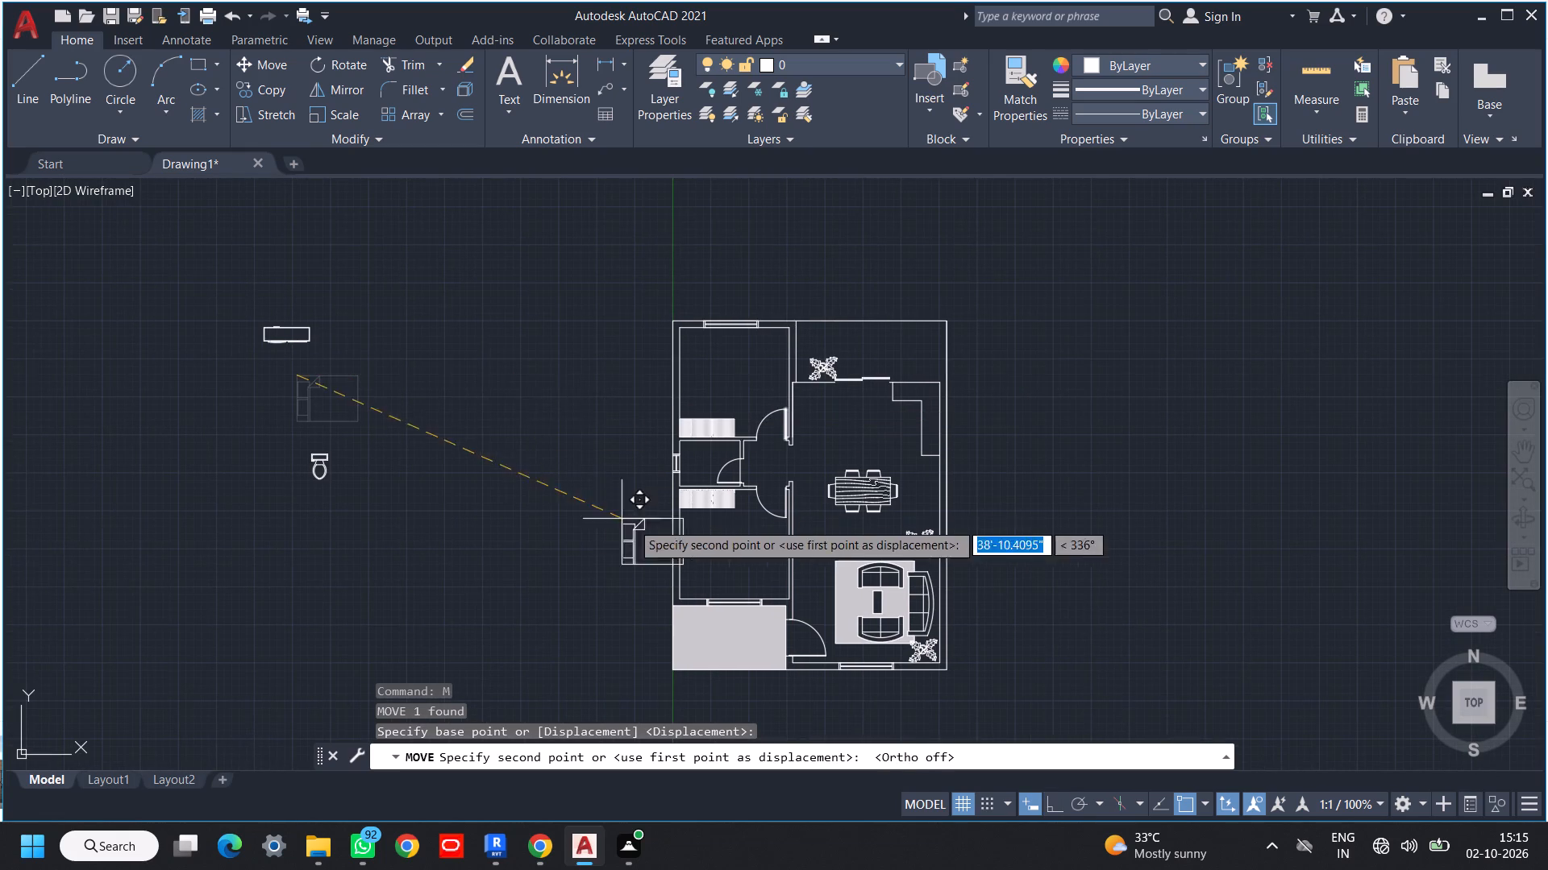
middle_drag(638, 505, 554, 451)
scroll(608, 456, up, 3)
scroll(601, 530, down, 1)
middle_drag(601, 530, 565, 379)
scroll(592, 484, up, 2)
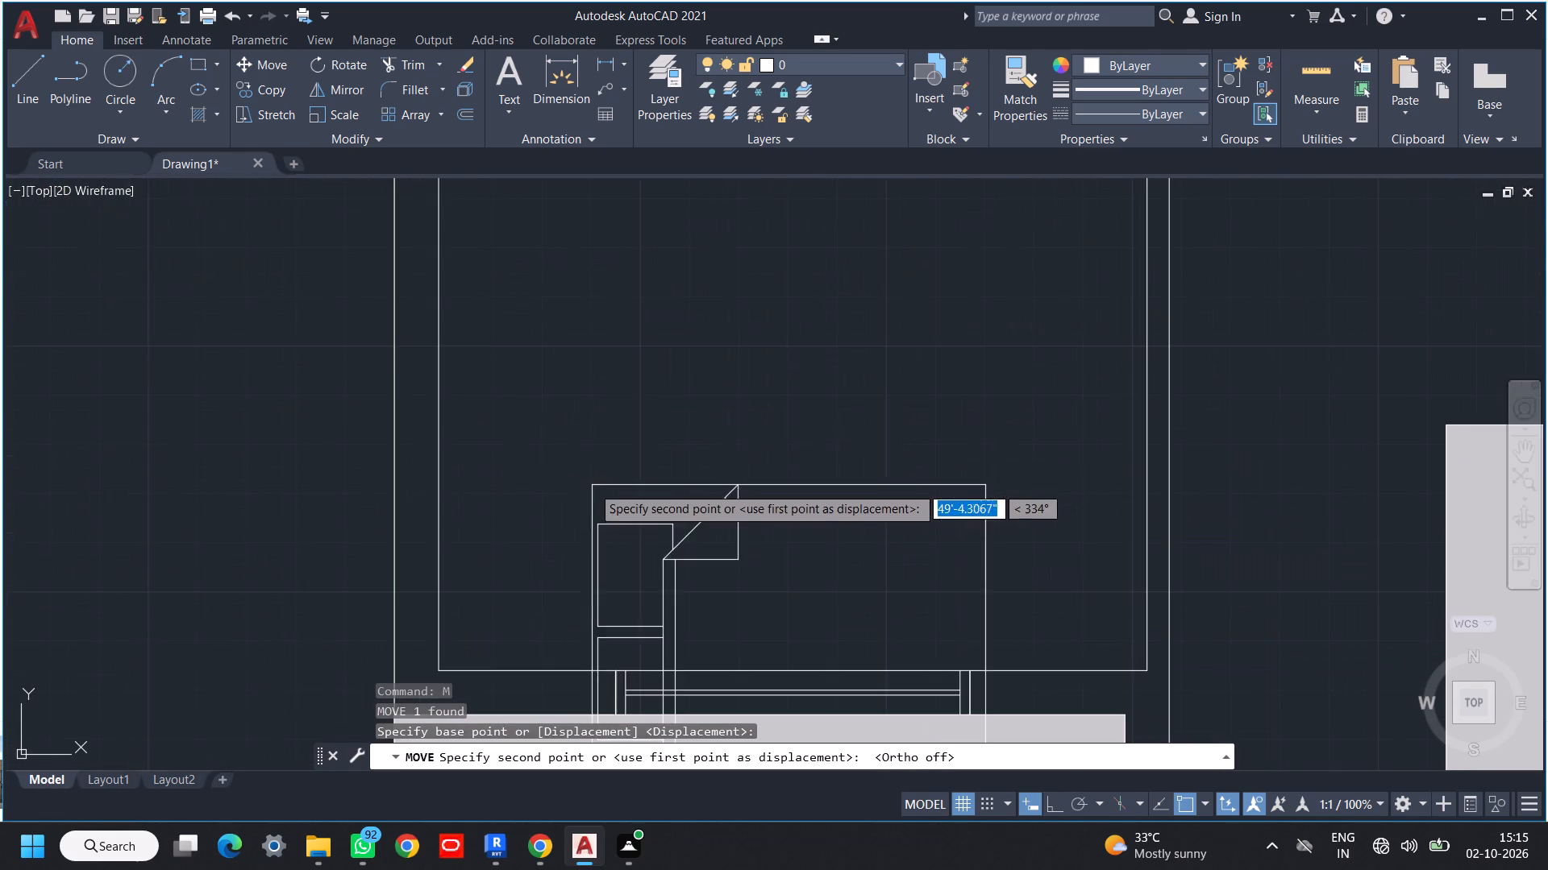
click(460, 353)
Move the bed by the midpoint of its headboard side to the midpoint of the lower bedroom's left wall.
scroll(460, 353, down, 1)
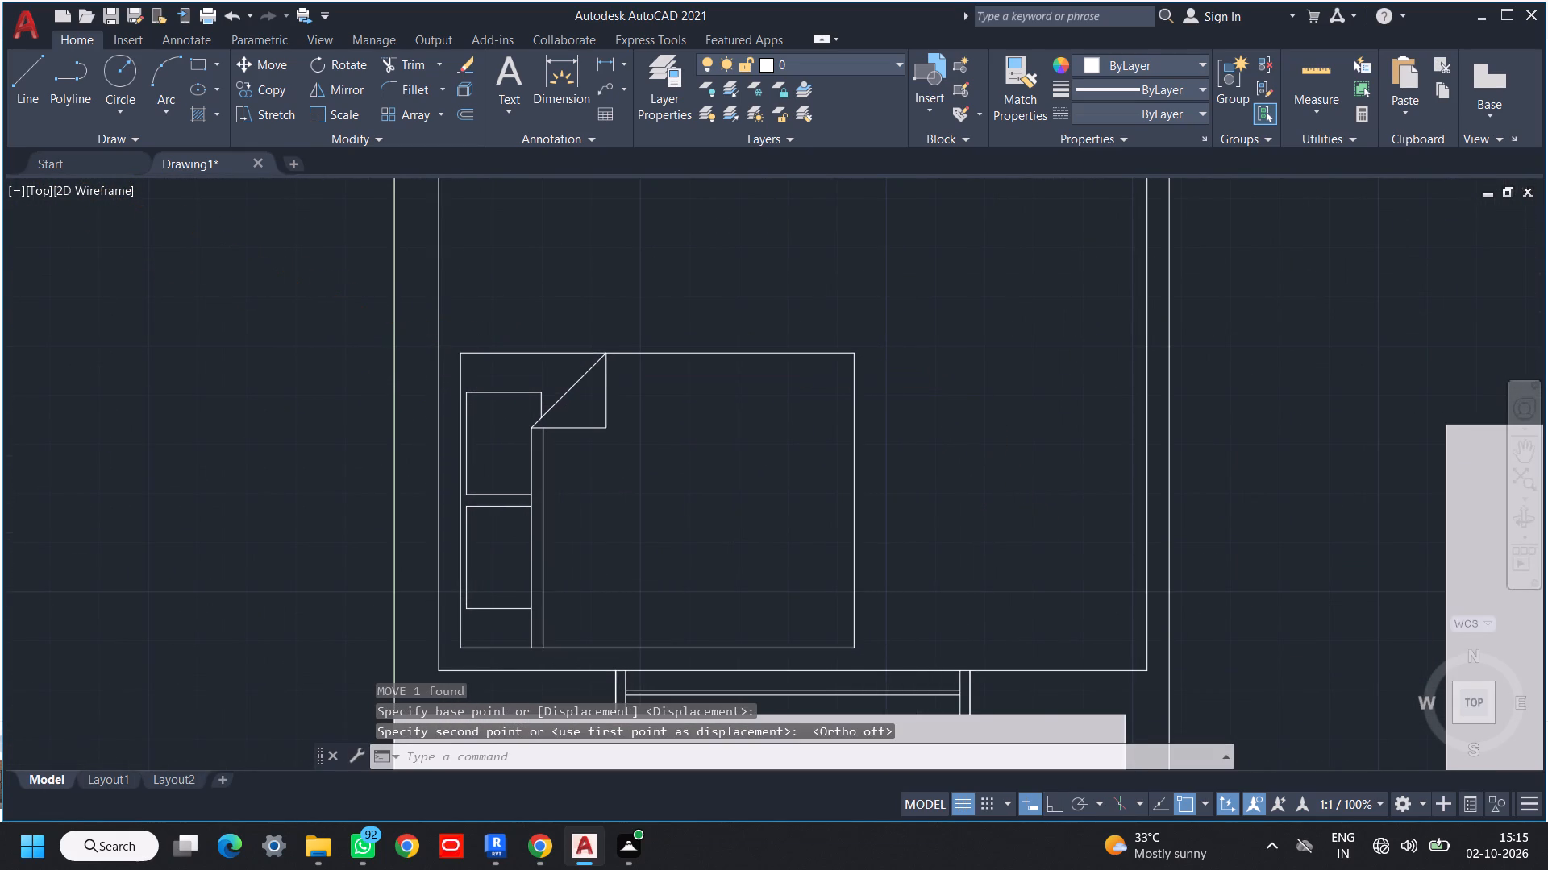
scroll(590, 354, down, 1)
scroll(668, 406, up, 1)
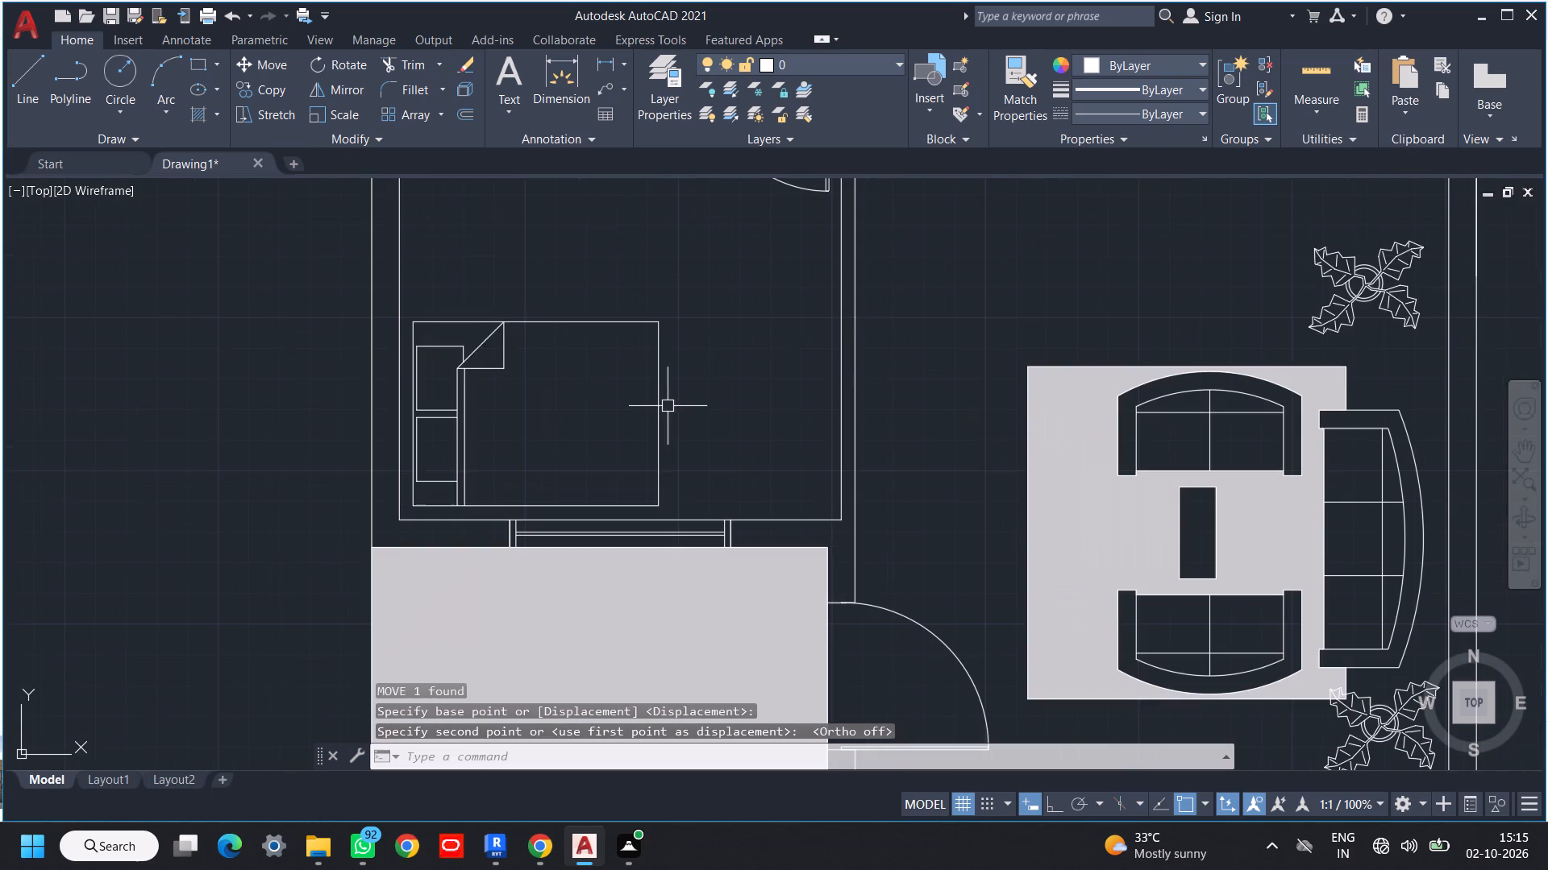
click(660, 410)
middle_drag(672, 422, 779, 362)
scroll(696, 396, down, 1)
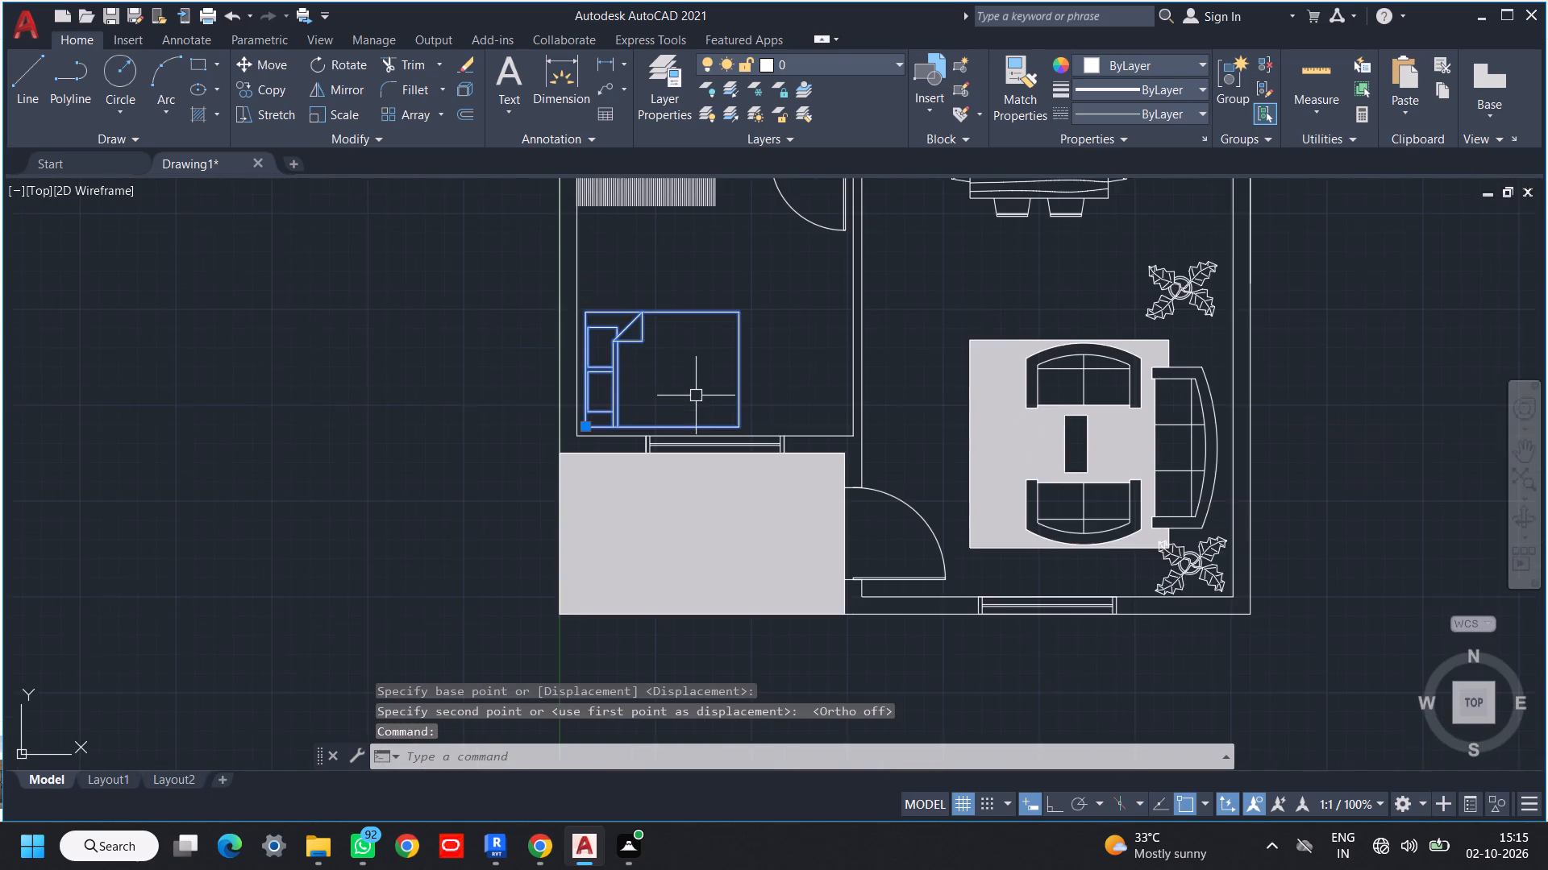
middle_drag(700, 397, 695, 479)
key(m)
key(space)
scroll(532, 470, up, 2)
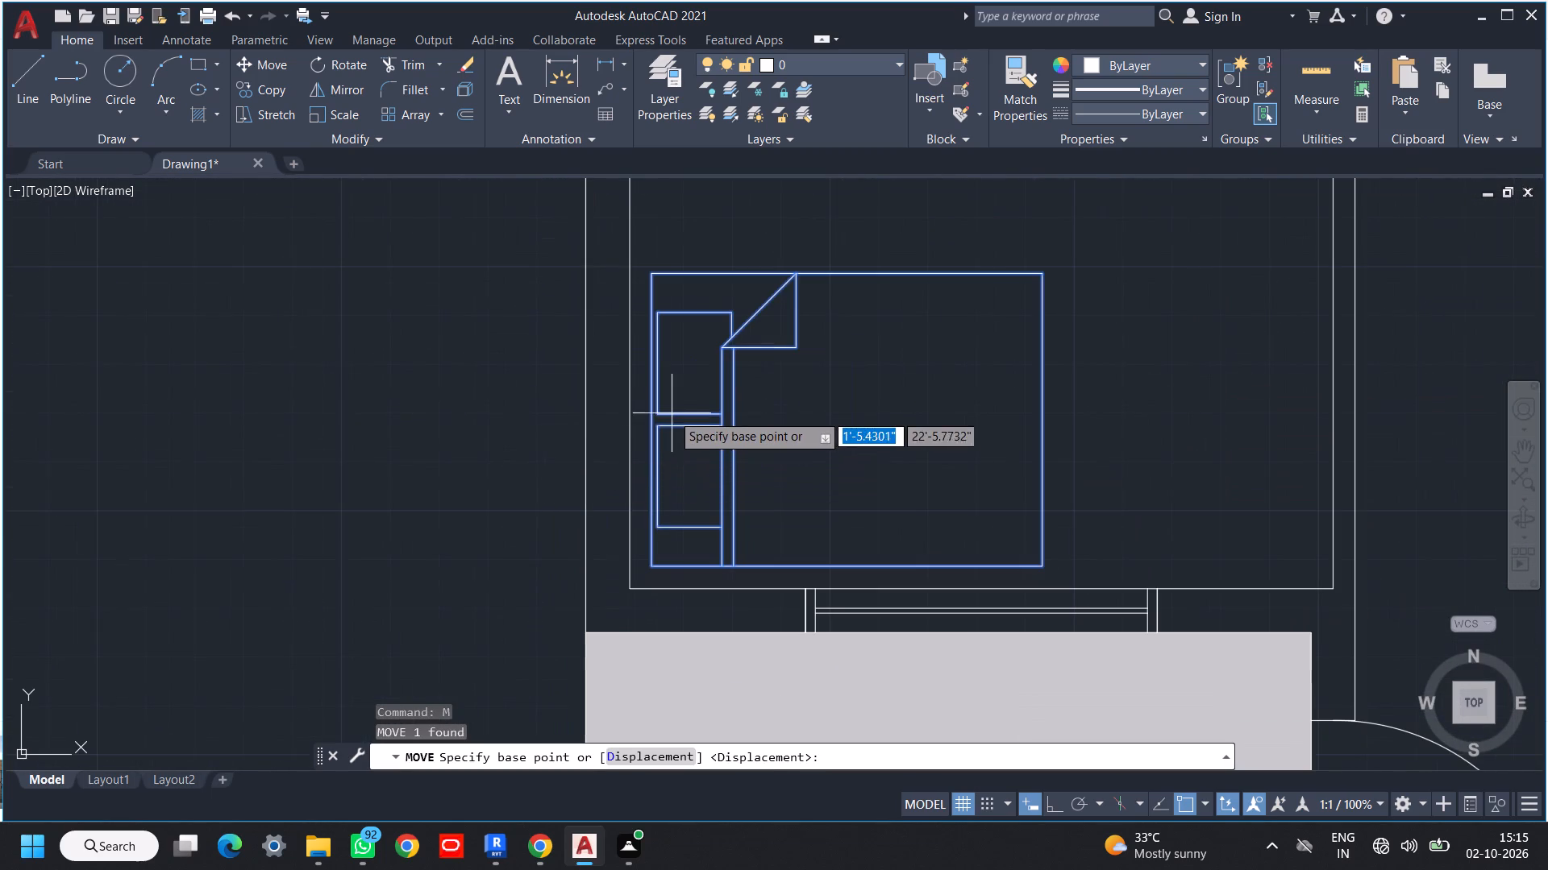
click(651, 422)
middle_drag(655, 383, 651, 532)
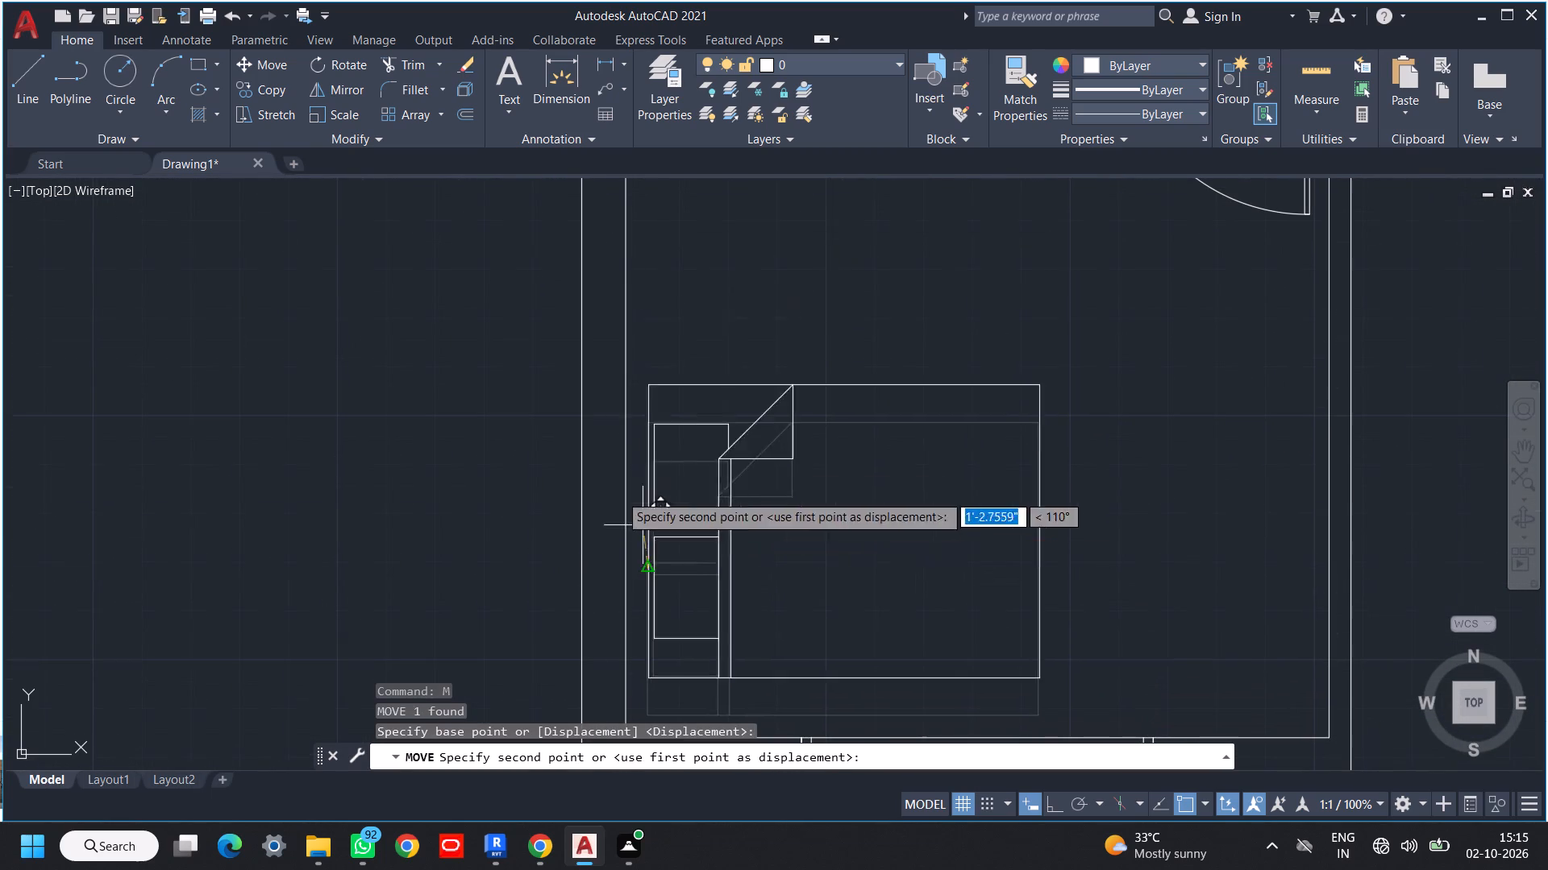
click(623, 378)
Move the bed 1' straight down along the lower bedroom's left wall, away from the wardrobe.
scroll(685, 380, down, 2)
middle_drag(792, 386, 732, 392)
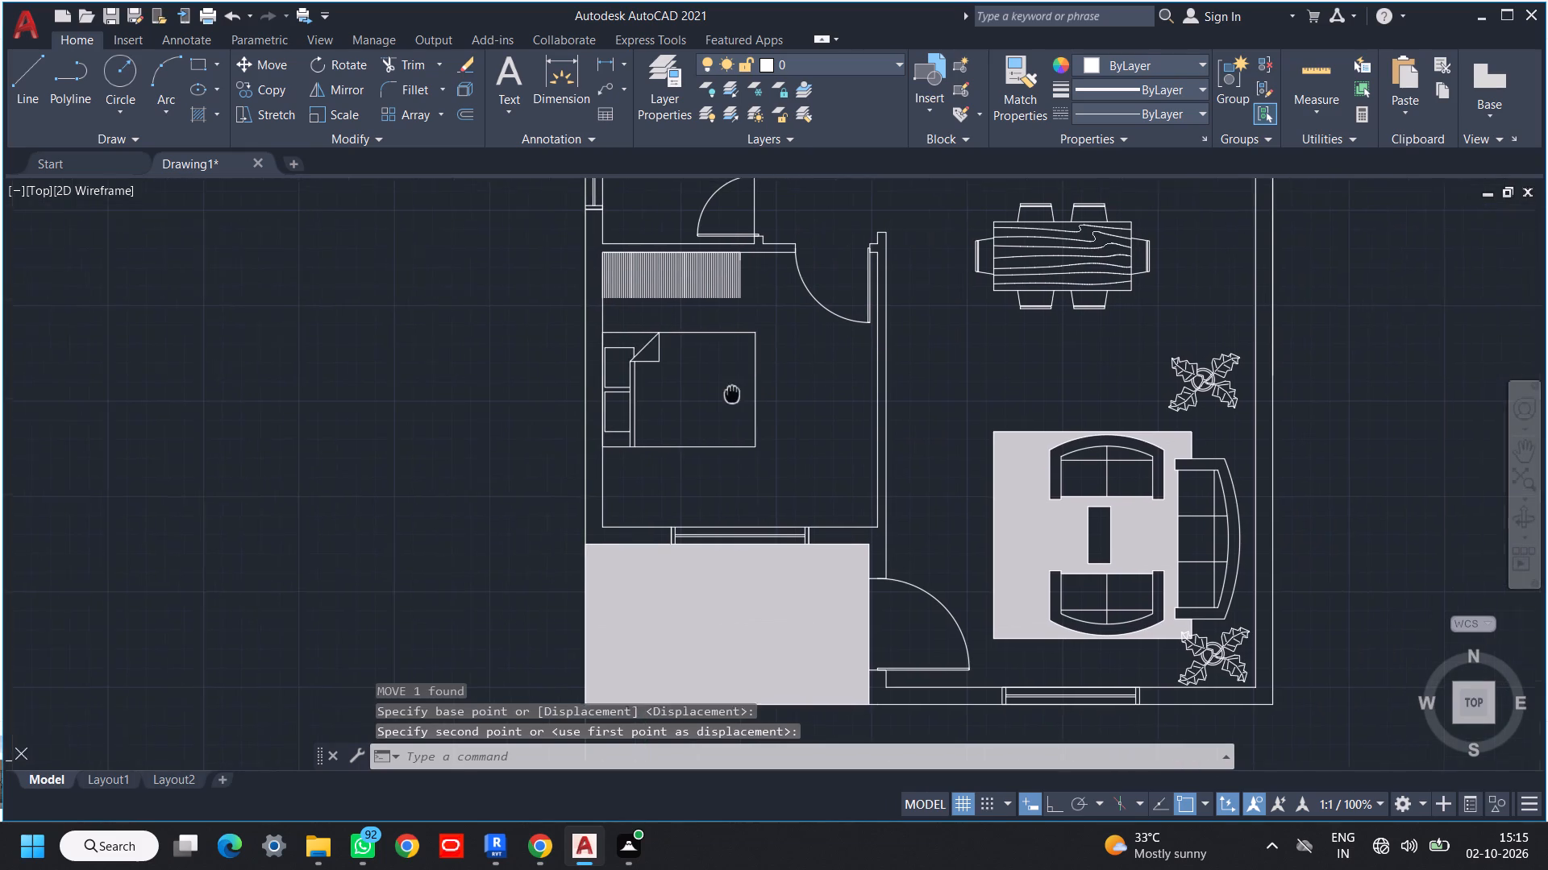
middle_drag(732, 392, 682, 410)
click(646, 458)
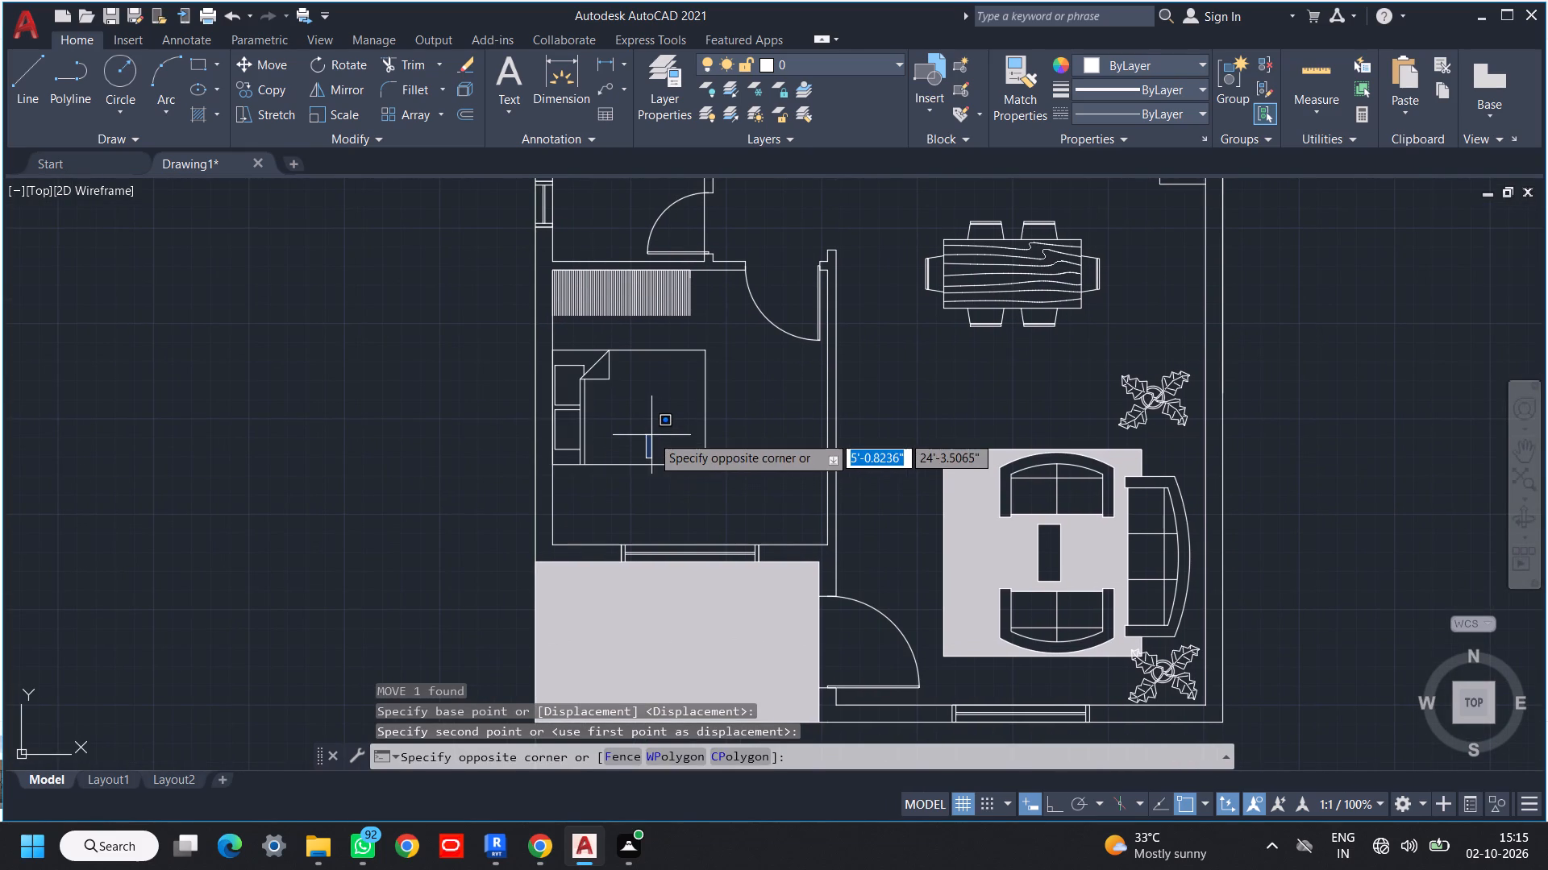
text(m)
key(space)
key(space)
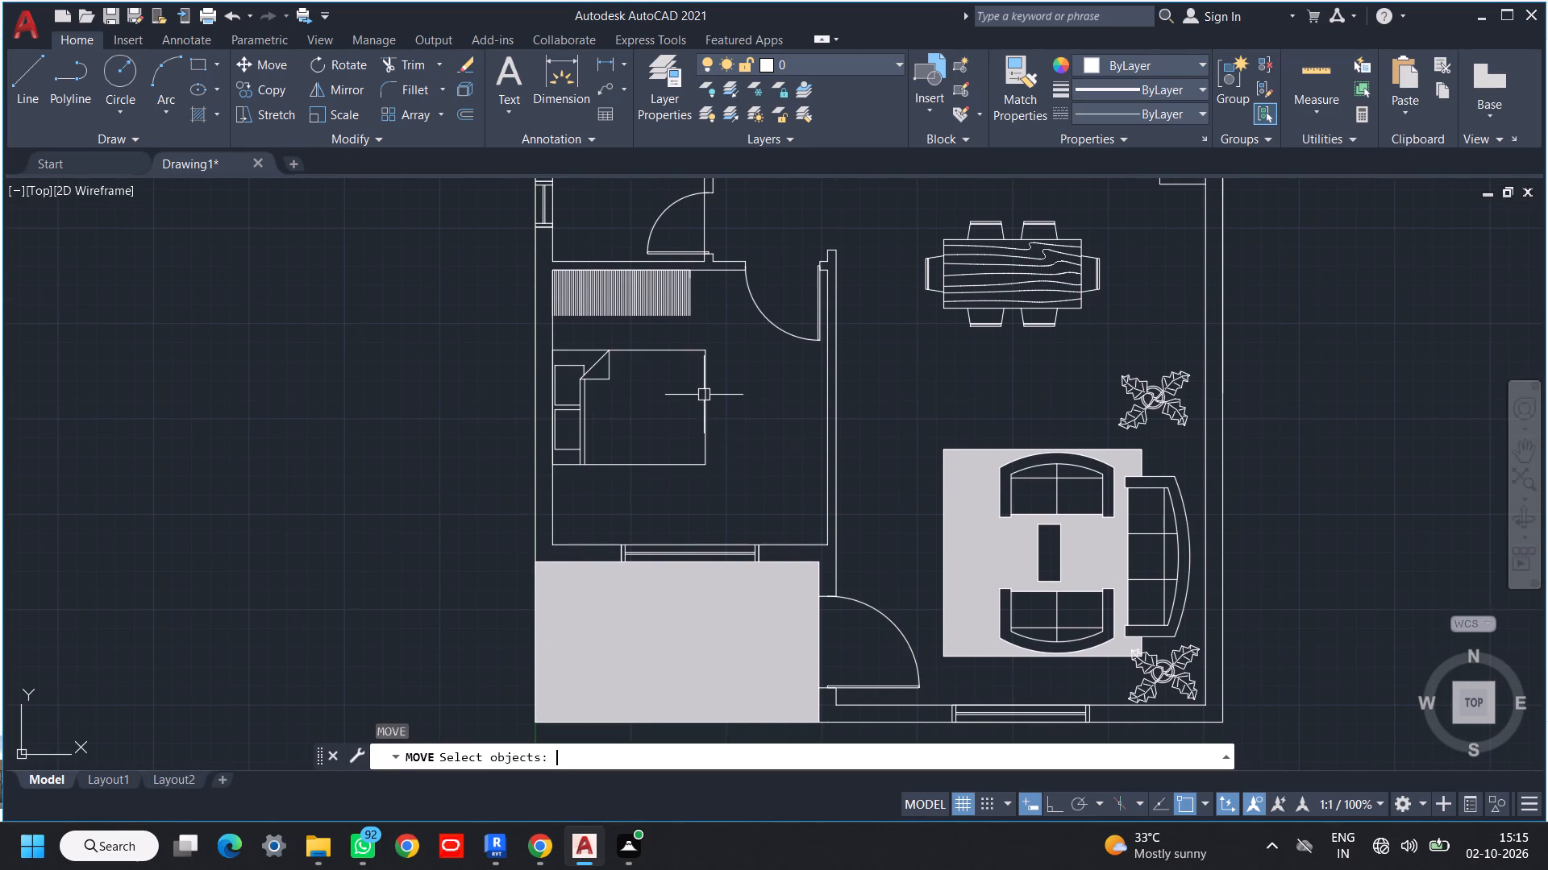
click(704, 395)
drag(718, 364, 711, 394)
click(668, 465)
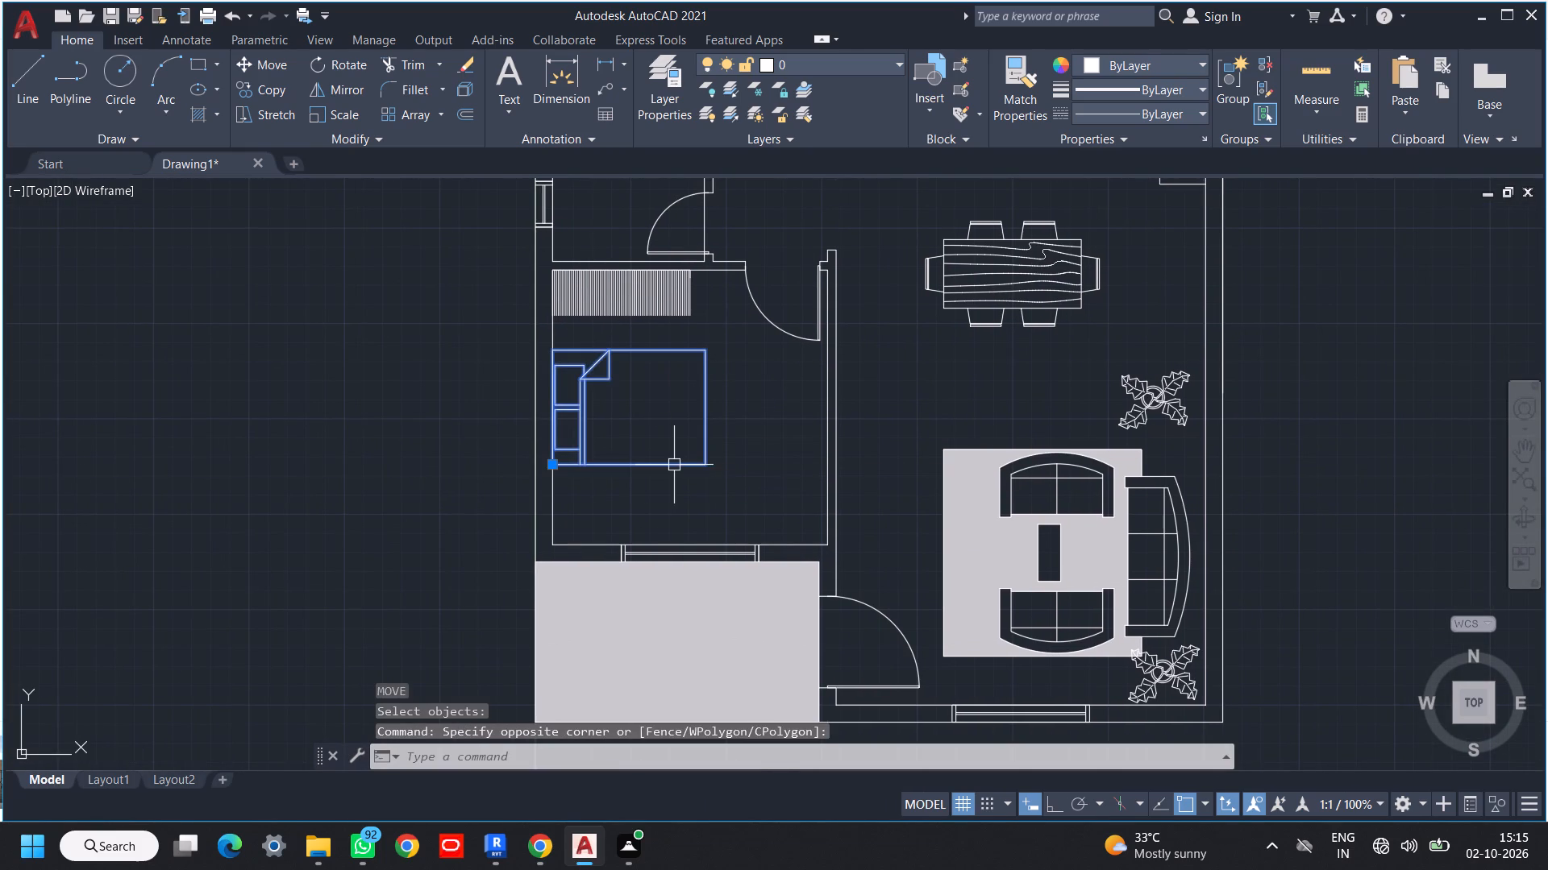
key(m)
key(space)
click(709, 349)
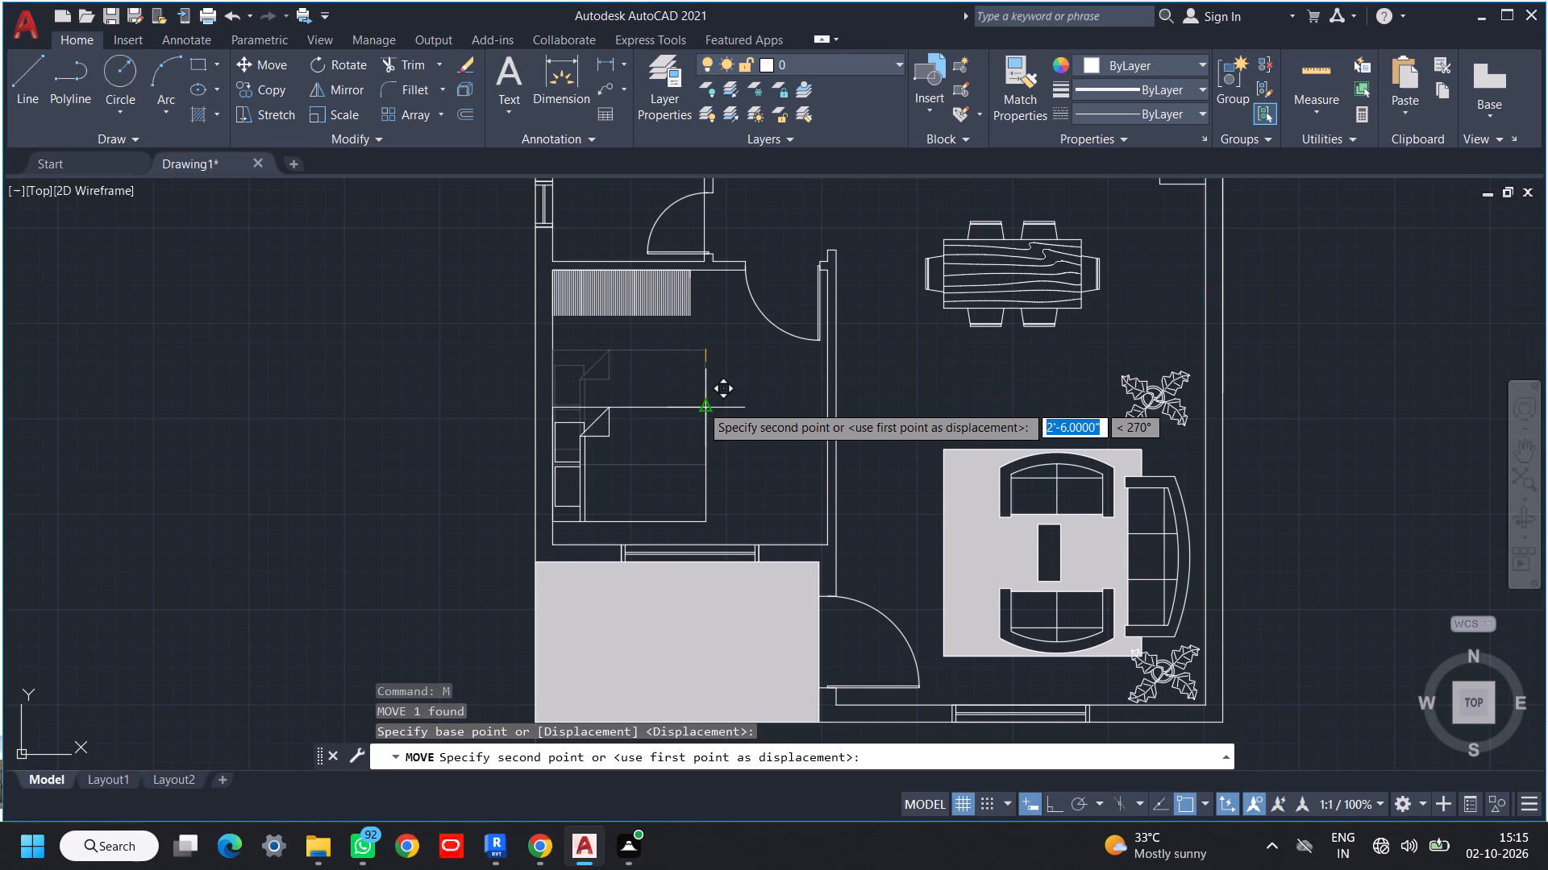
key(F8)
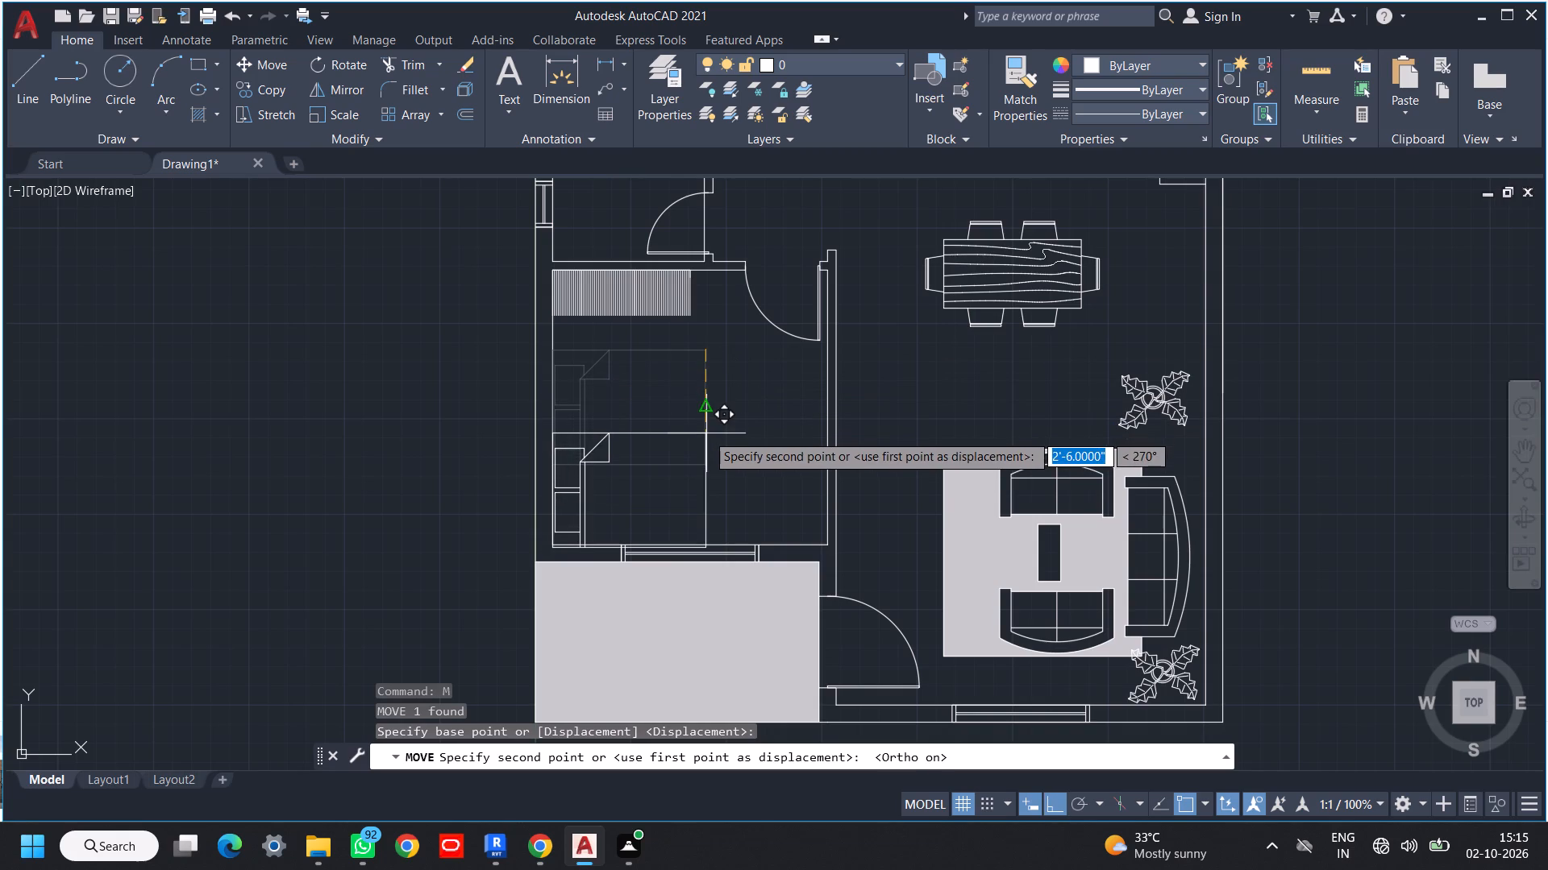
text(1')
key(Return)
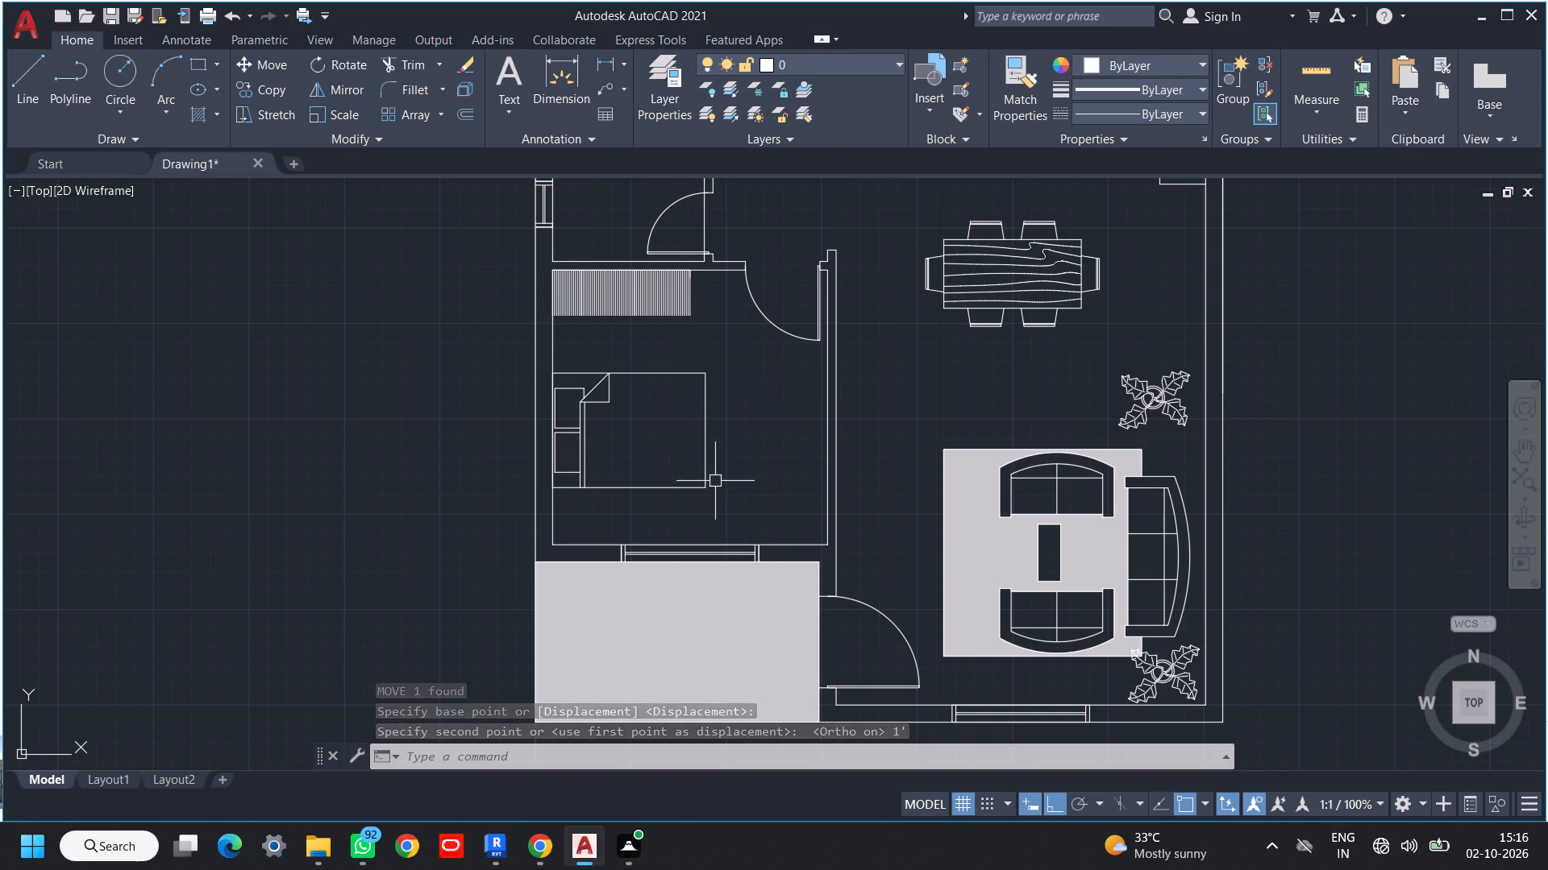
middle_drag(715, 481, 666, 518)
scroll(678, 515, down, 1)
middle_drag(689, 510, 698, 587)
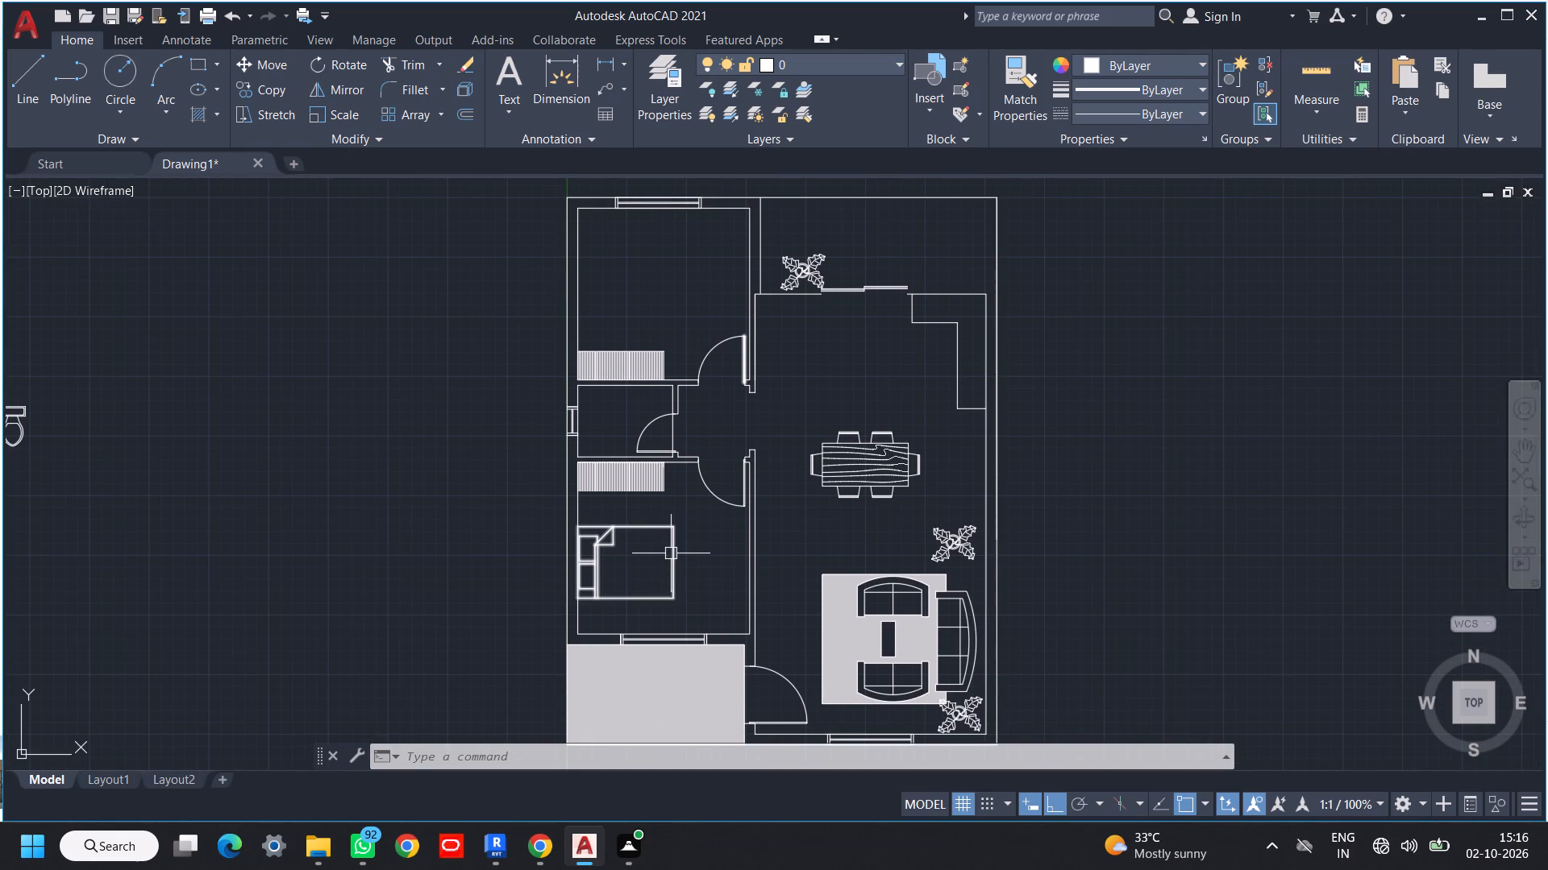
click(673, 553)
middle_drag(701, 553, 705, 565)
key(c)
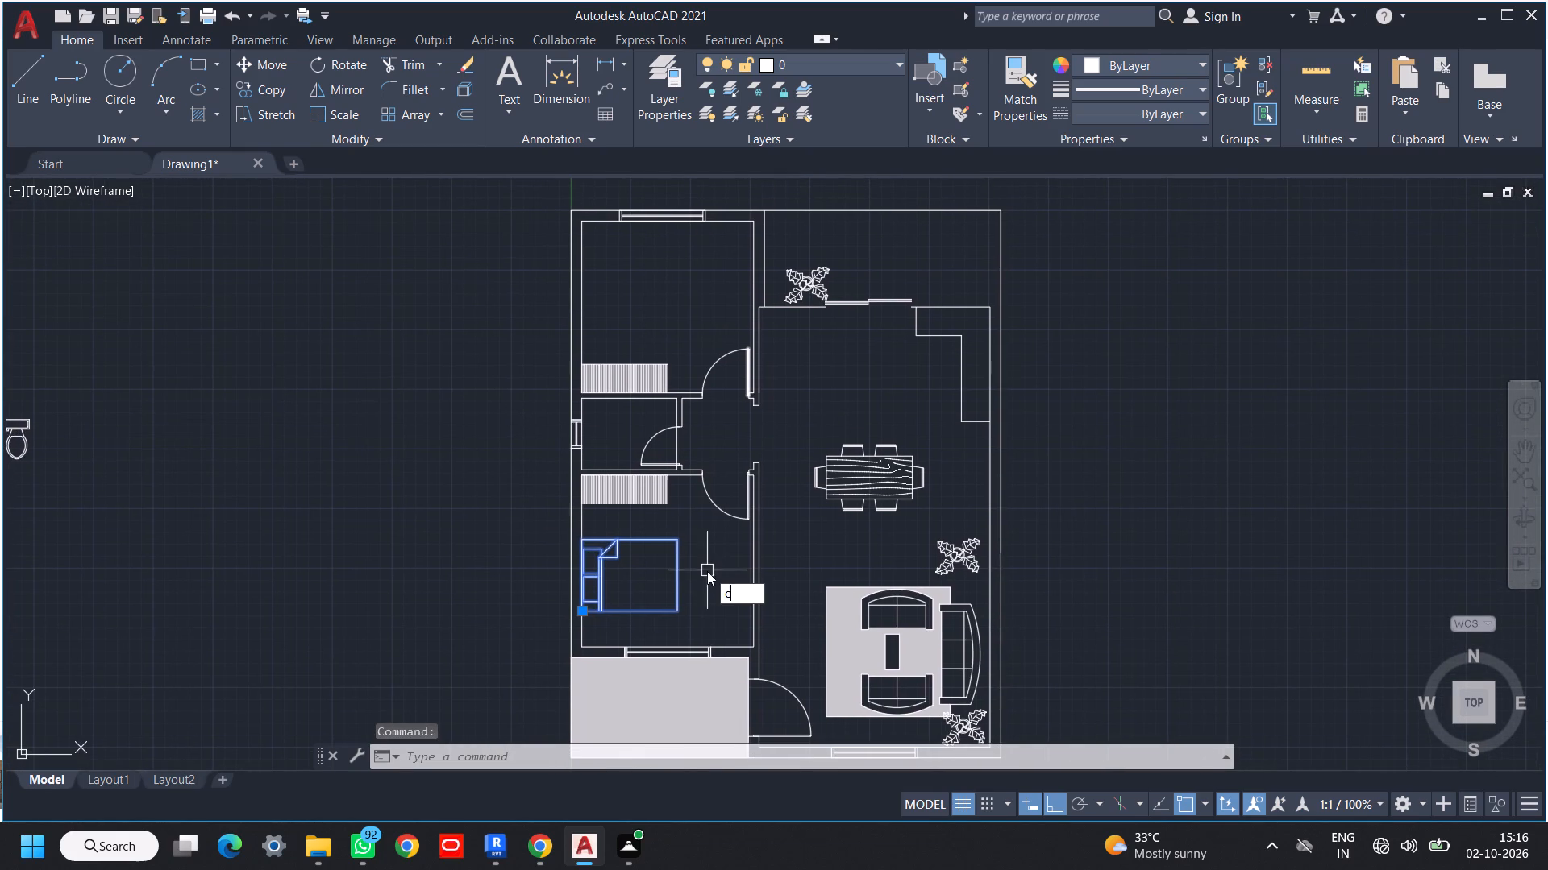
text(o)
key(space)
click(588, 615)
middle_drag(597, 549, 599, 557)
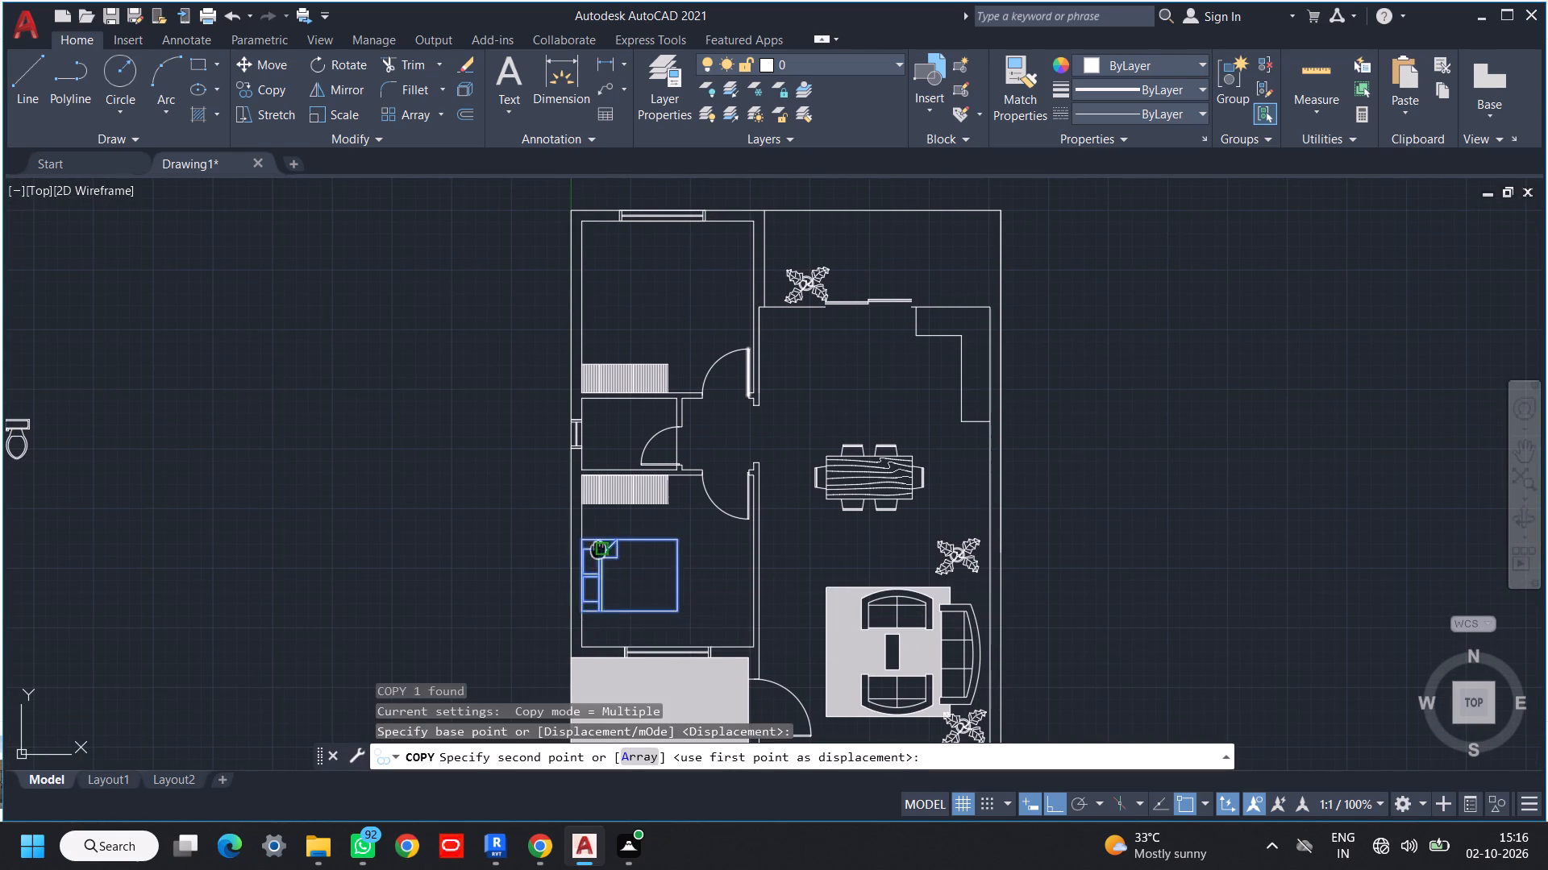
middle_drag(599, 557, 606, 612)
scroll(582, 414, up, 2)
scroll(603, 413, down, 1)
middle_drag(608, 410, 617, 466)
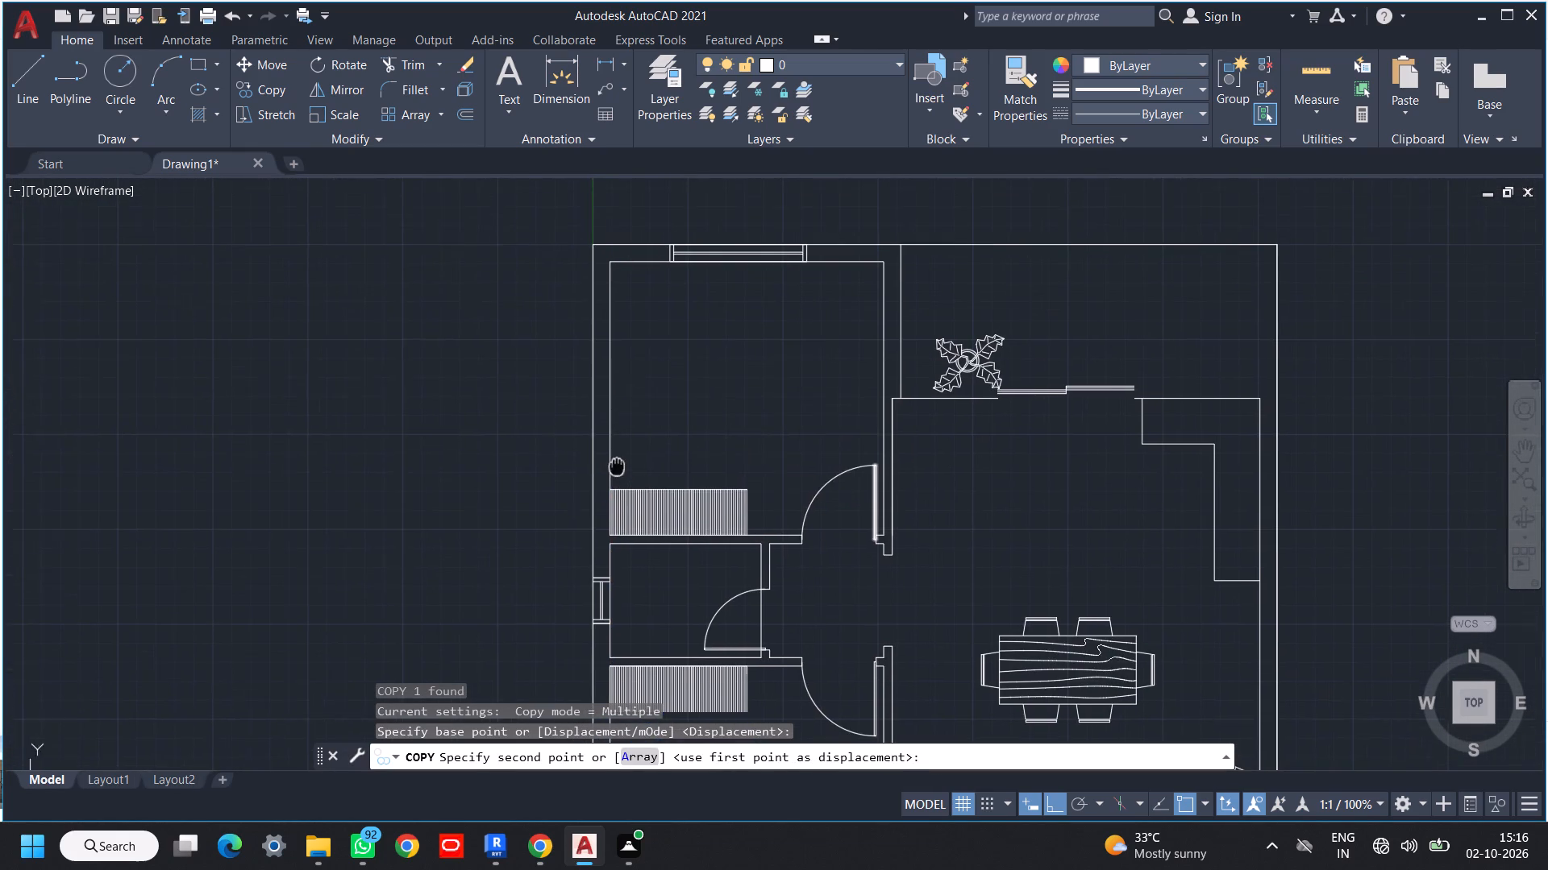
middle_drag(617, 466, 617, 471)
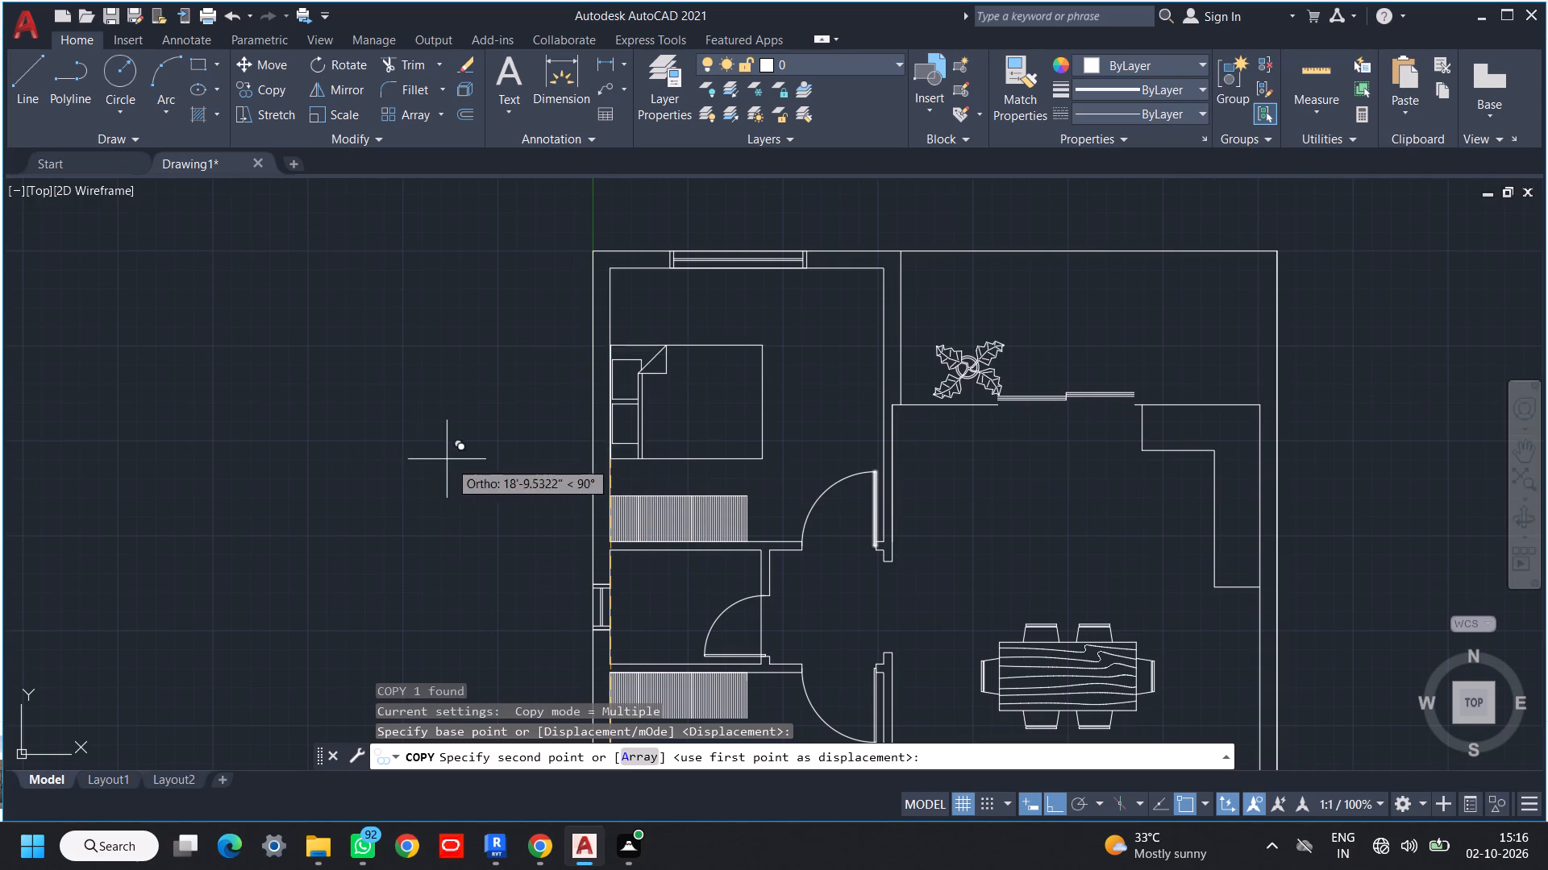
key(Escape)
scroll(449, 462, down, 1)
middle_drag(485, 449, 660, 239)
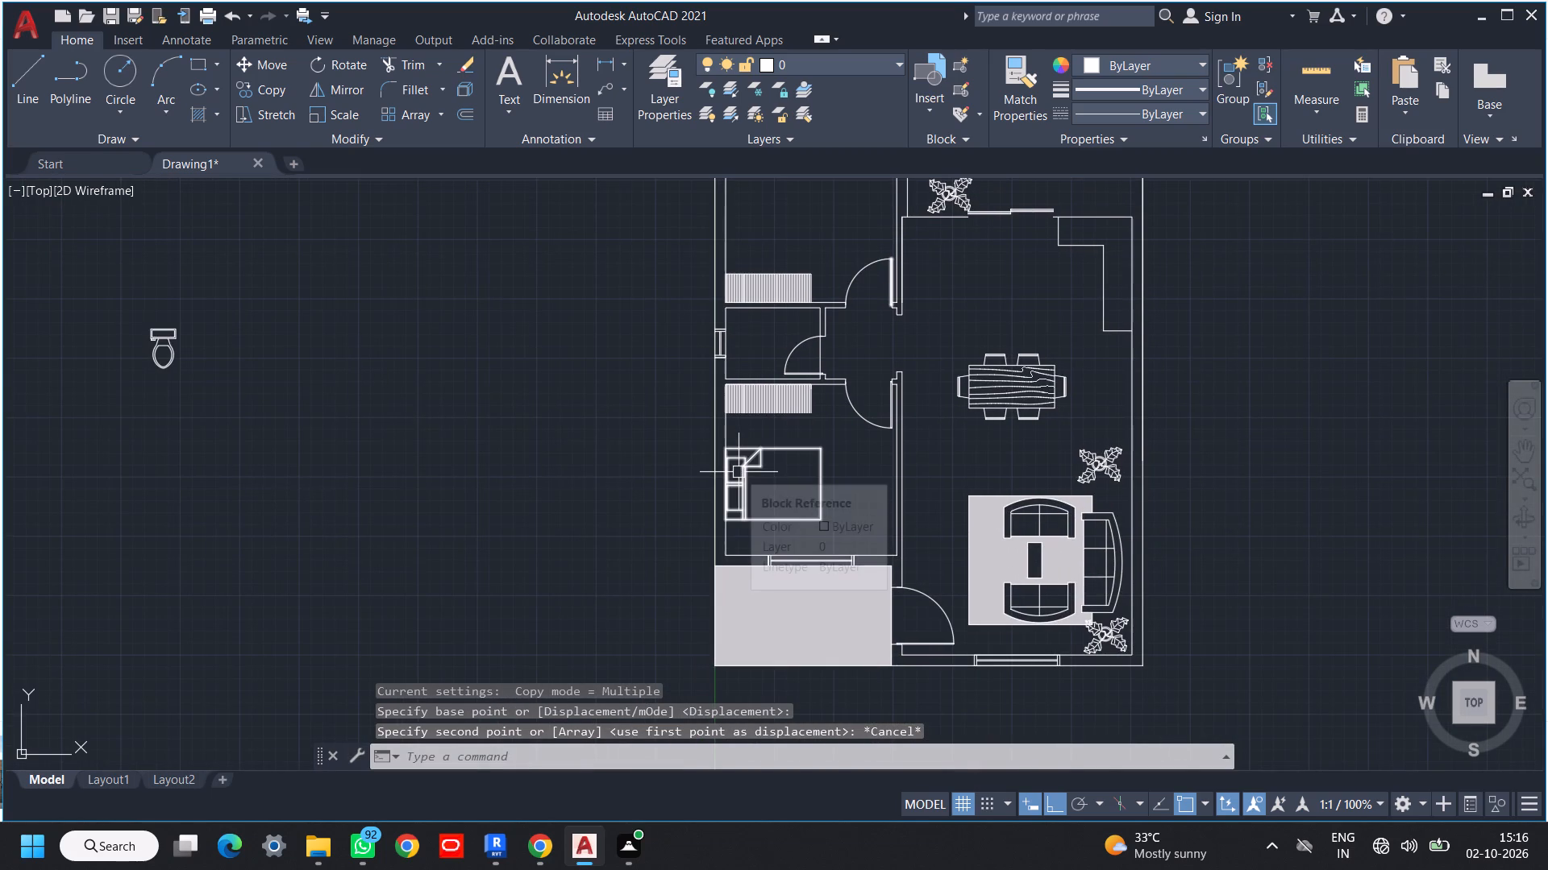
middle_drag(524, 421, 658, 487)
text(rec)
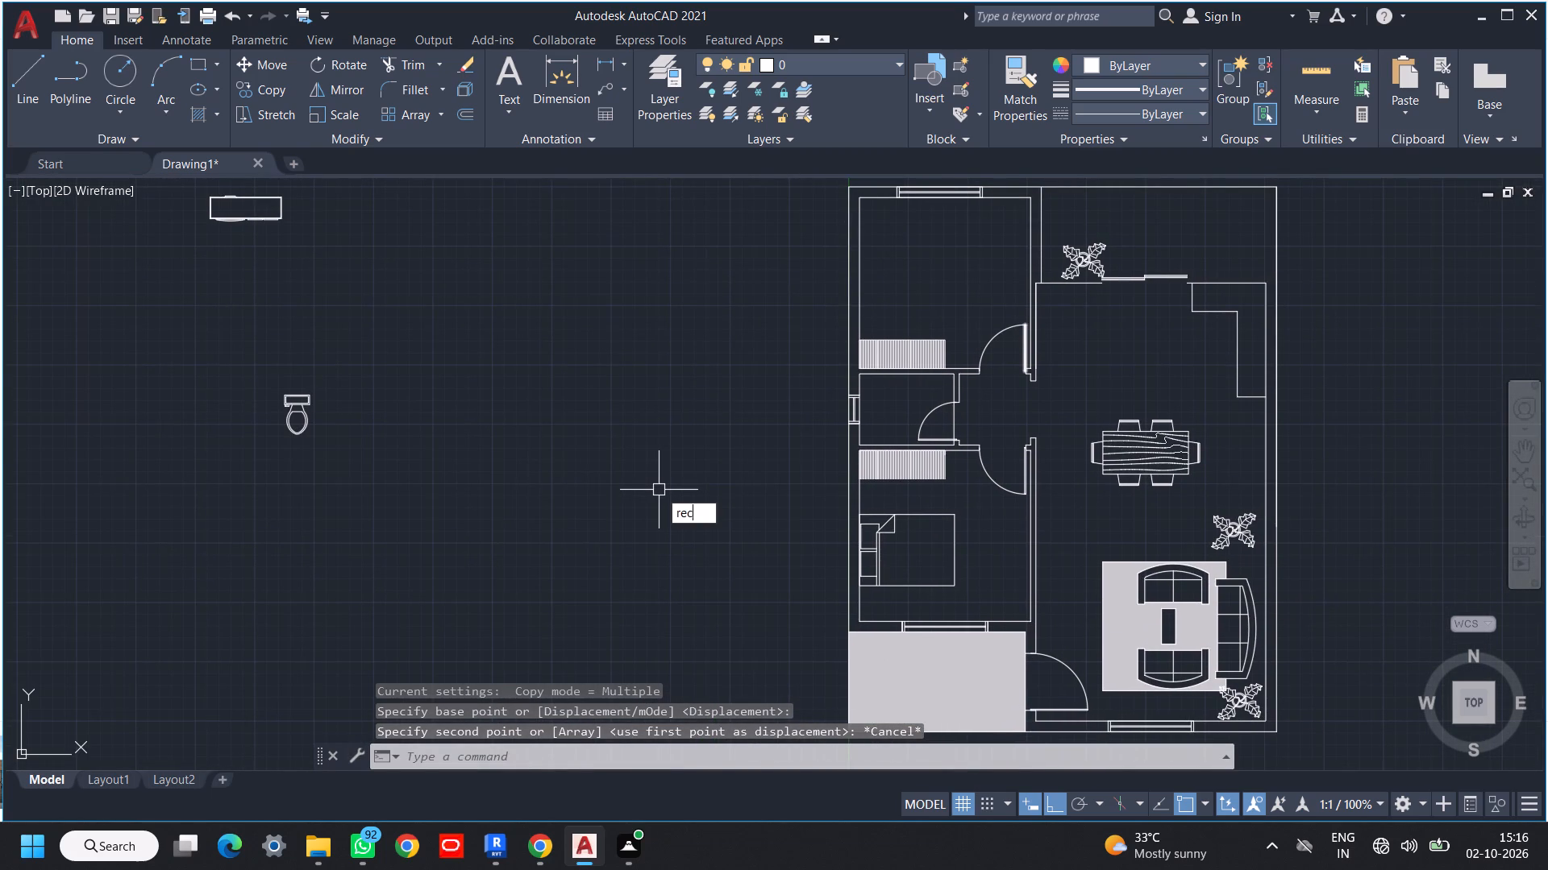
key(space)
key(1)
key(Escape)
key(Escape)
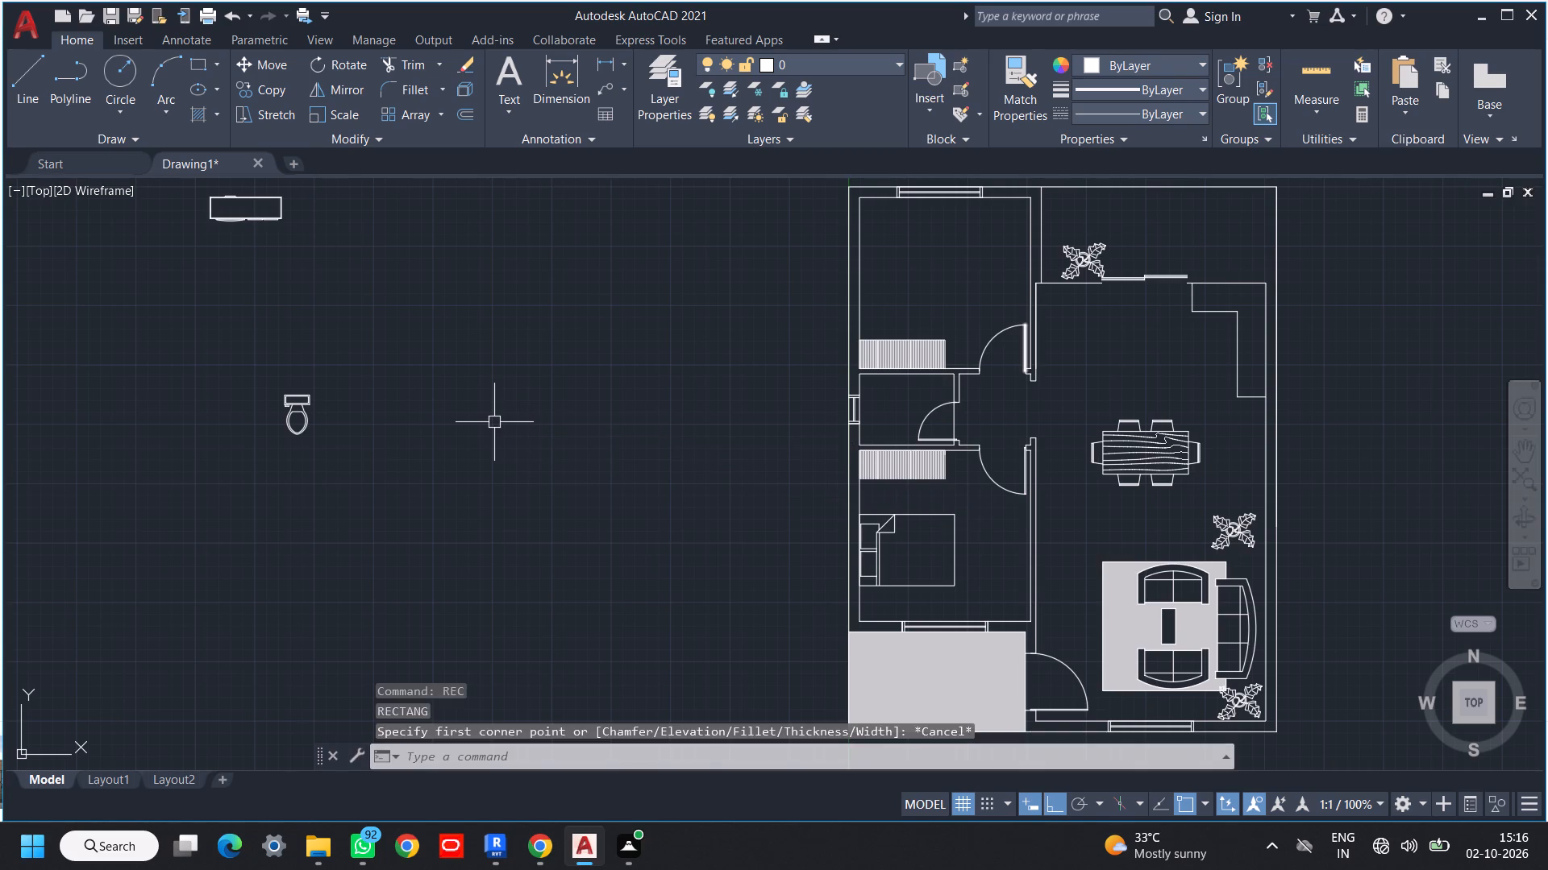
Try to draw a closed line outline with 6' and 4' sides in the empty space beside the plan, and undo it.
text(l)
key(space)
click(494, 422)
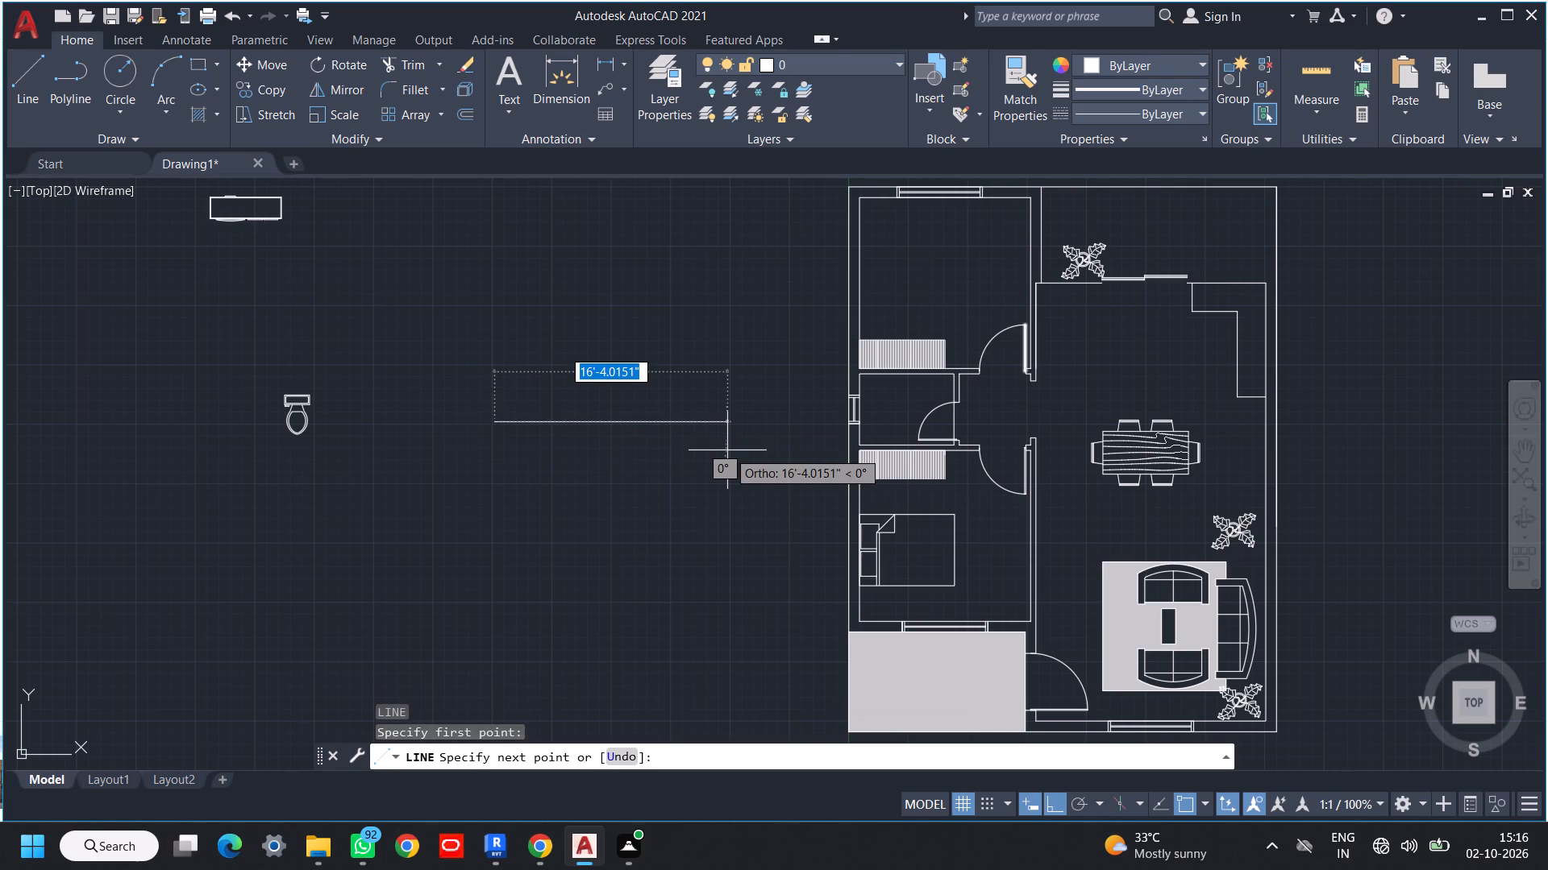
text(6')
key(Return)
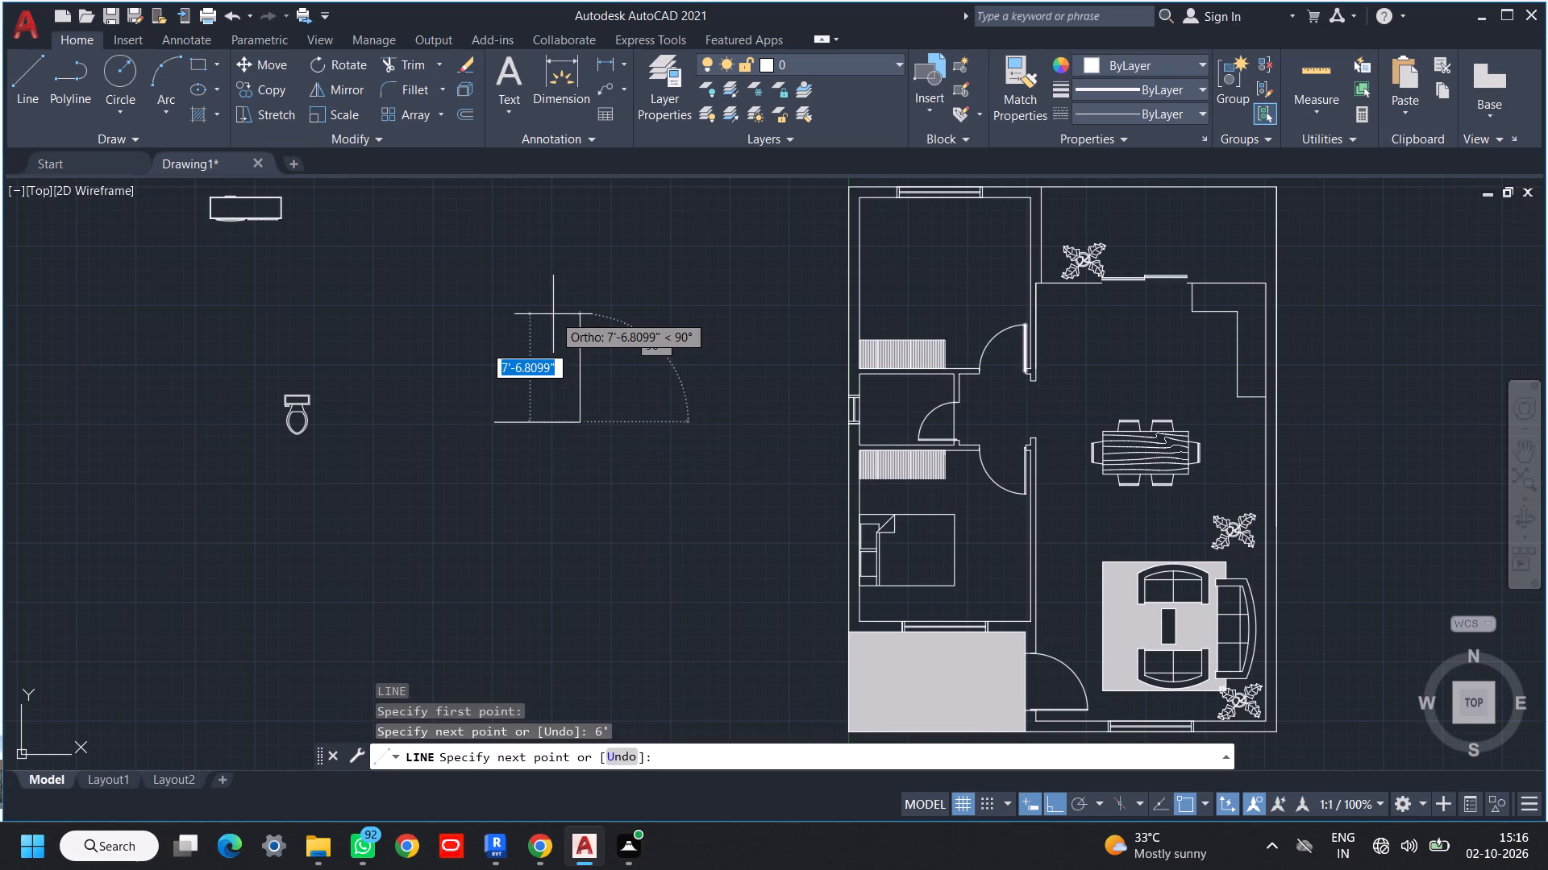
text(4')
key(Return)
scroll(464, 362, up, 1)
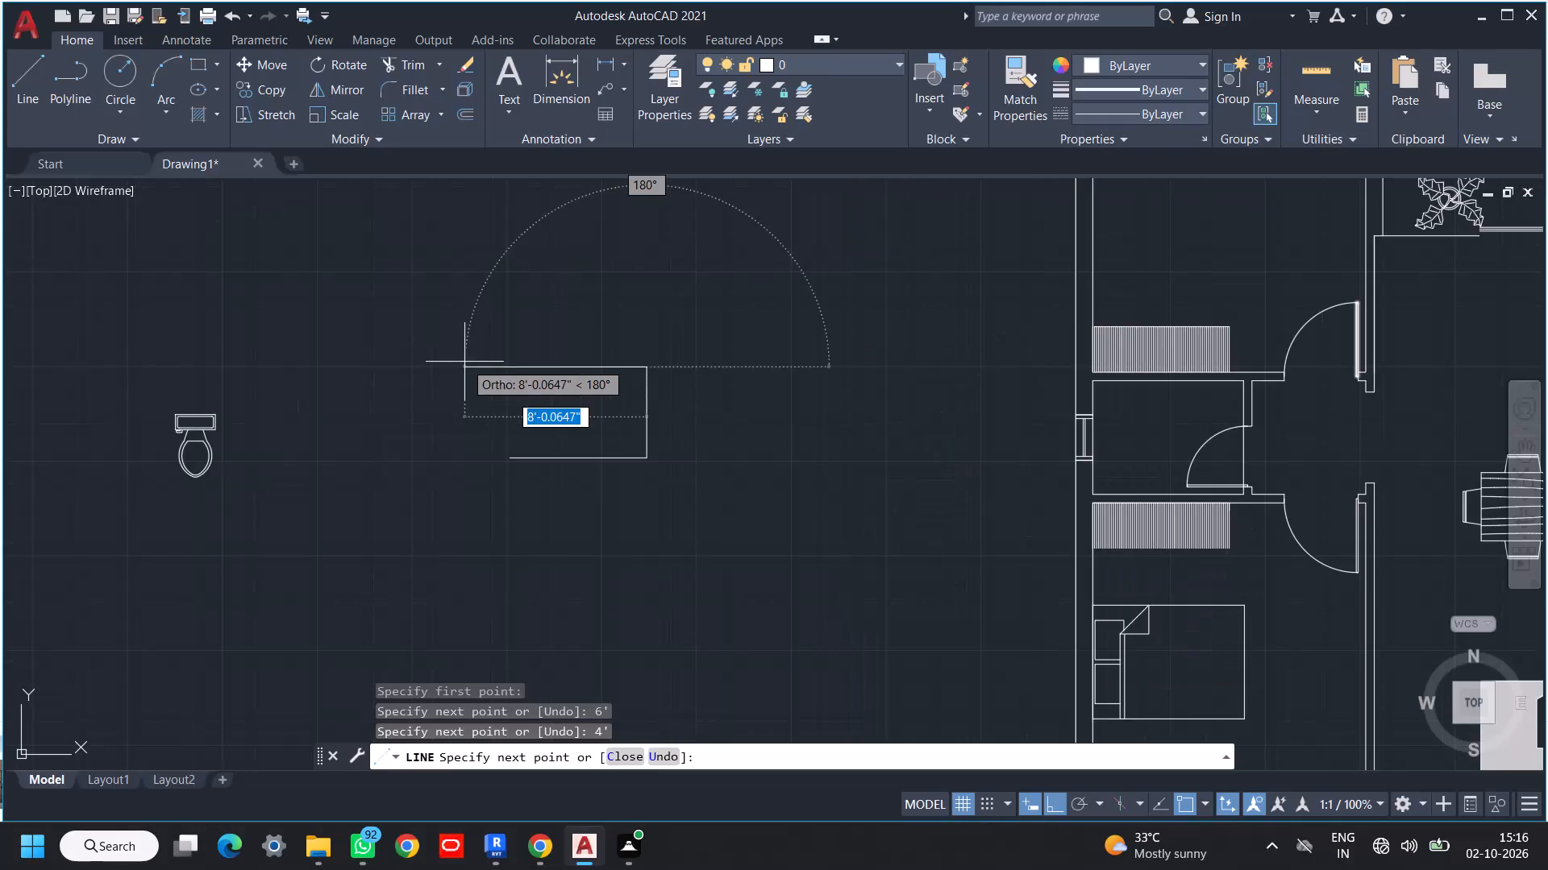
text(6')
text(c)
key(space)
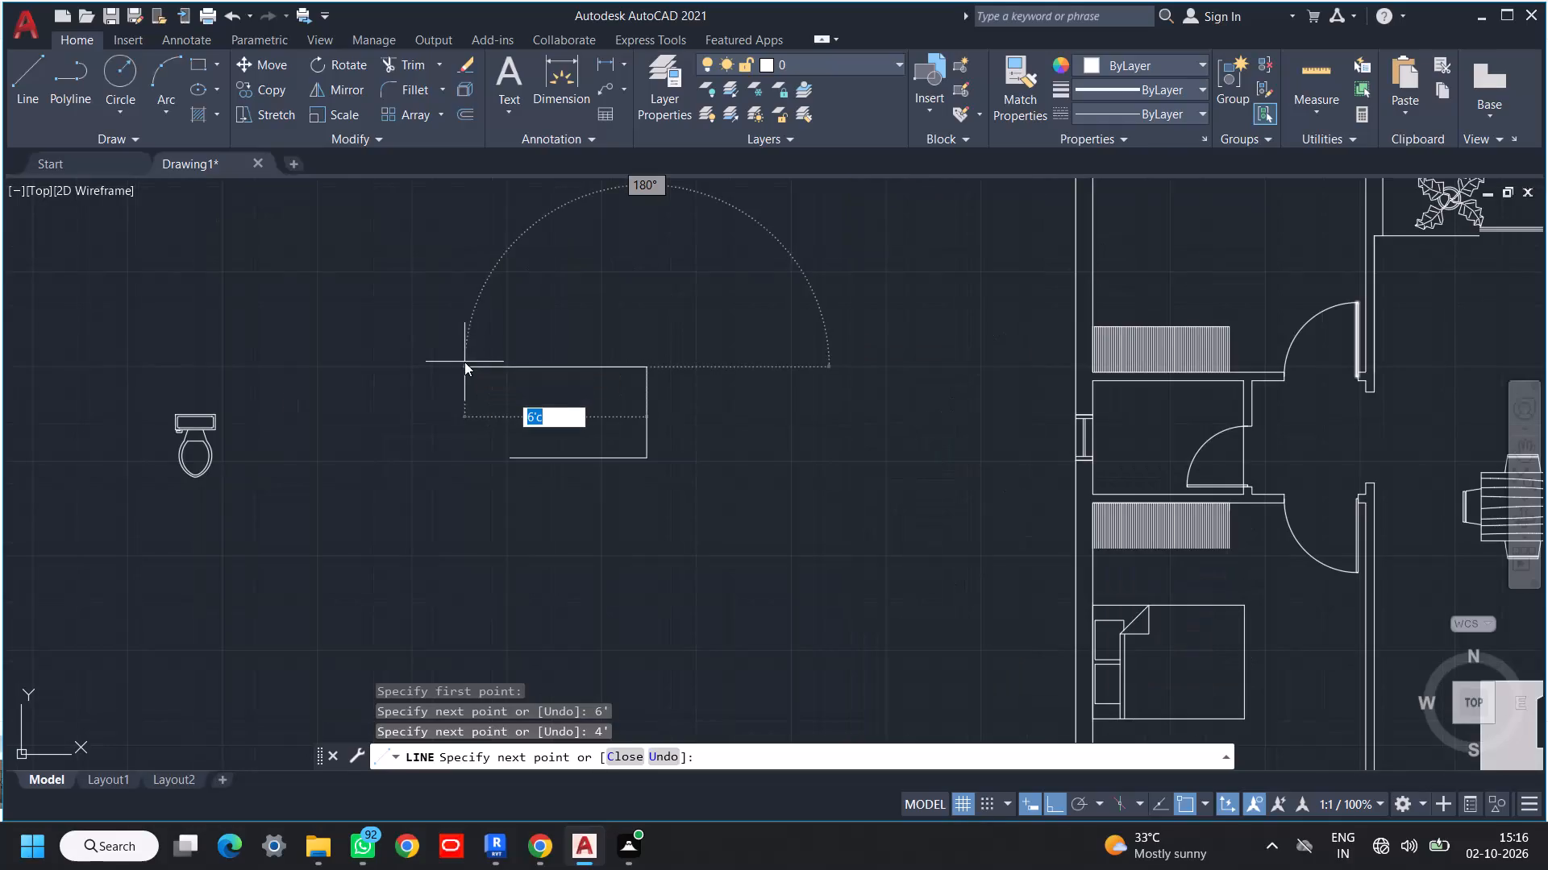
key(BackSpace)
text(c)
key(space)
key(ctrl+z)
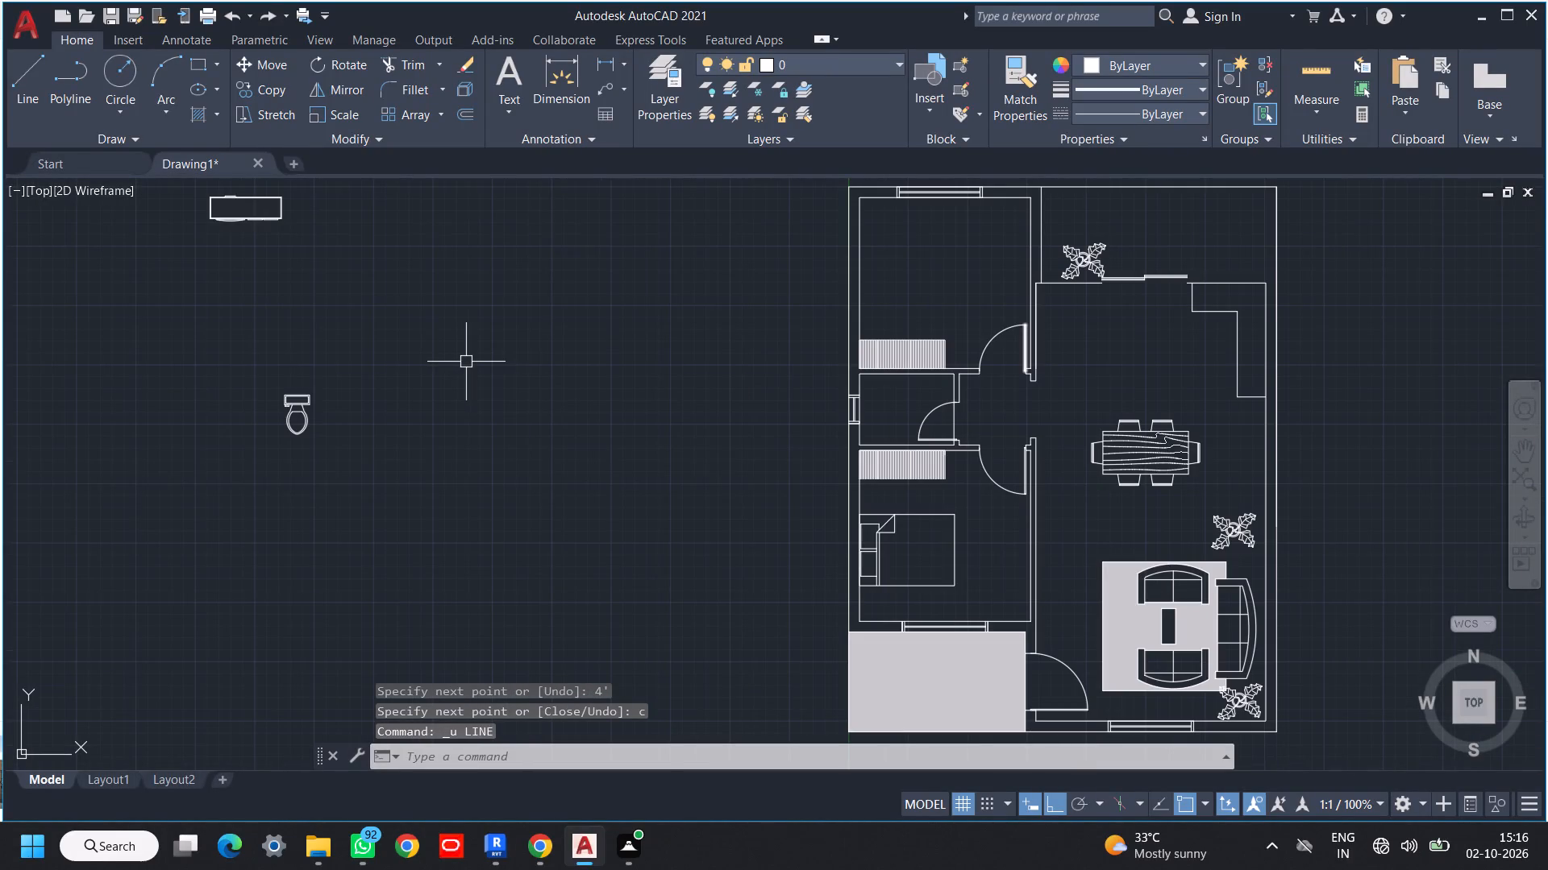
Draw a closed 6' by 3' rectangular bed outline with lines in the empty space beside the plan.
text(l)
key(space)
click(476, 361)
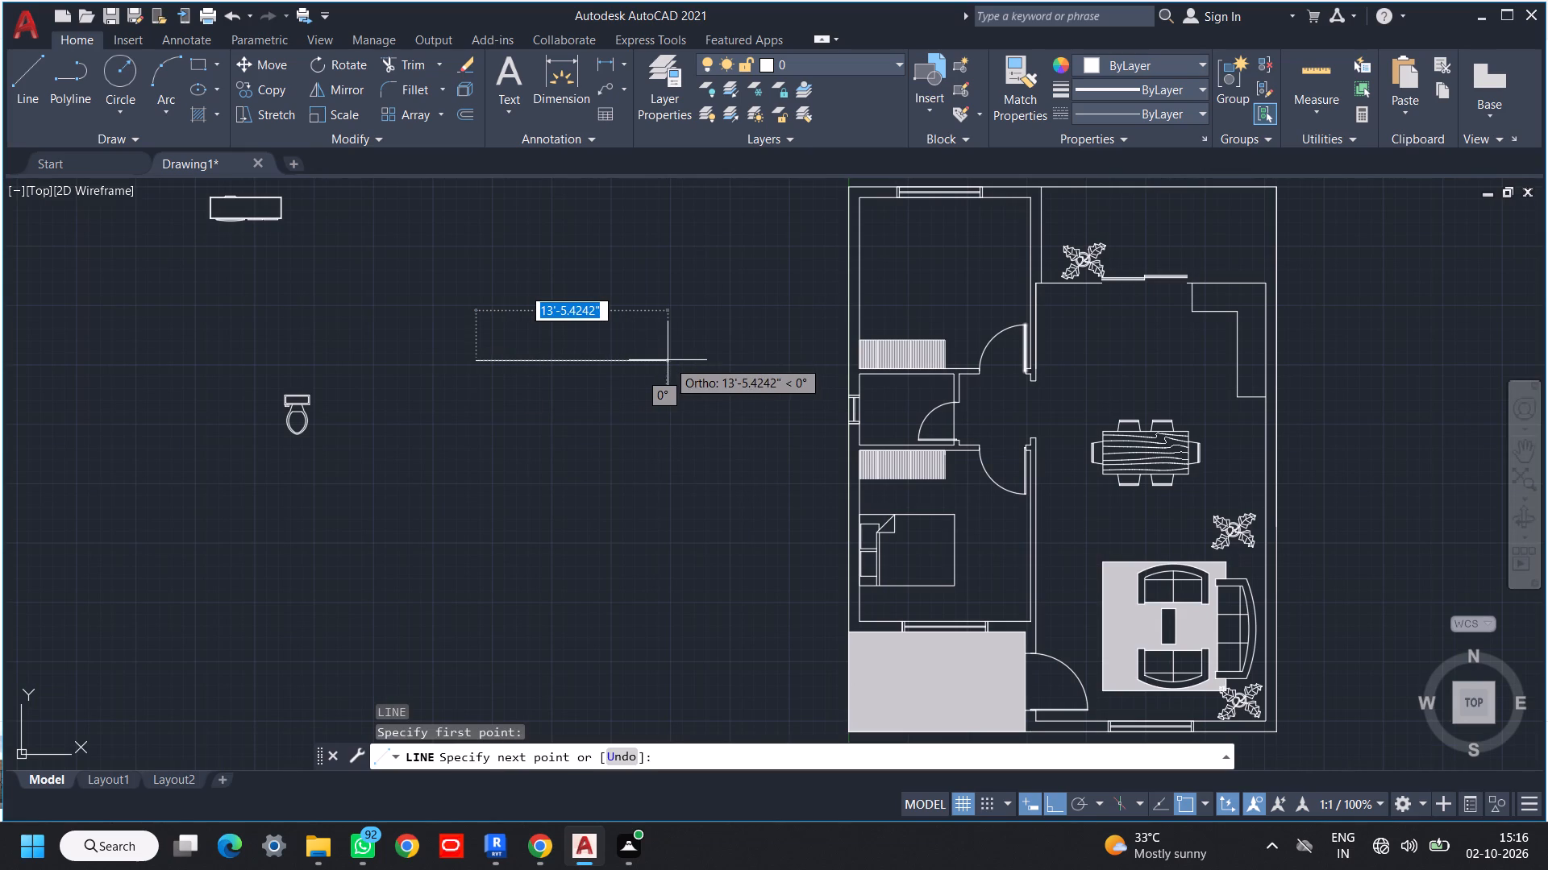
text(6')
key(Return)
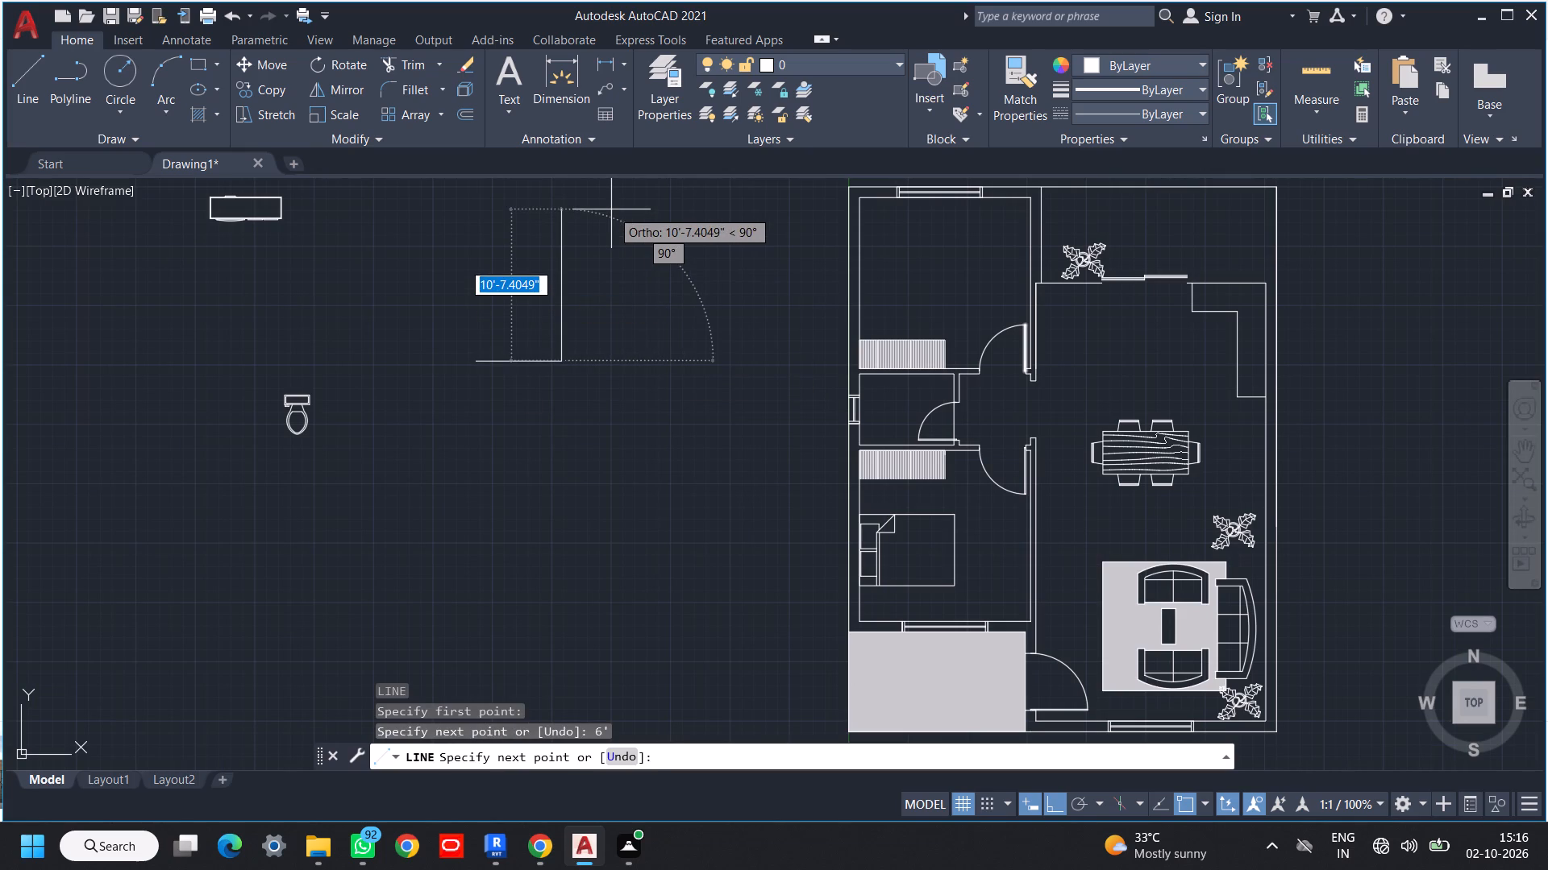
text(3')
key(Return)
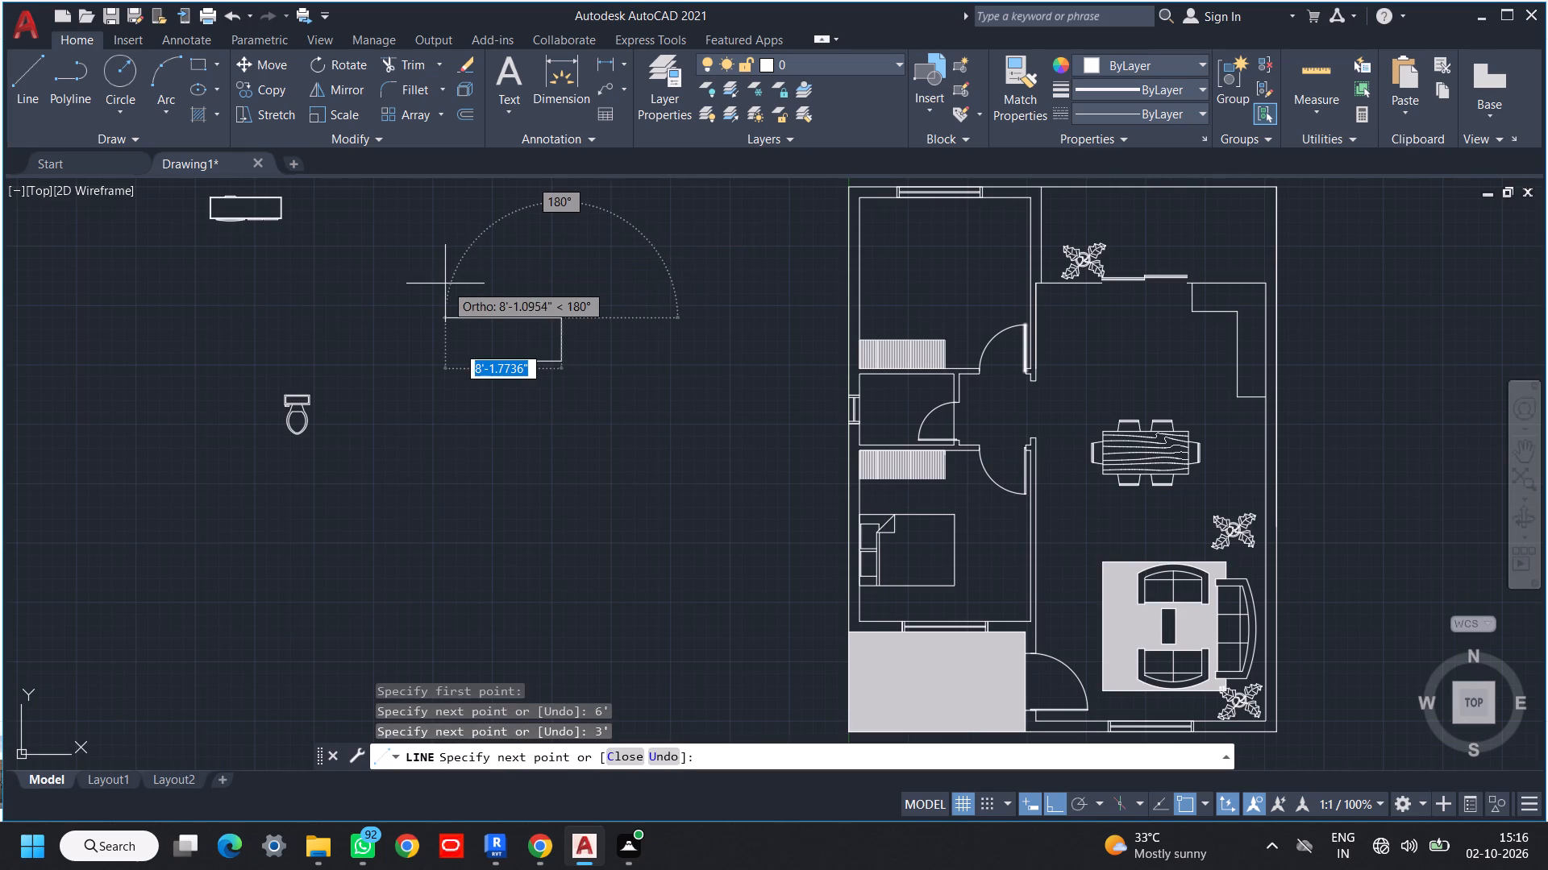
scroll(445, 284, up, 1)
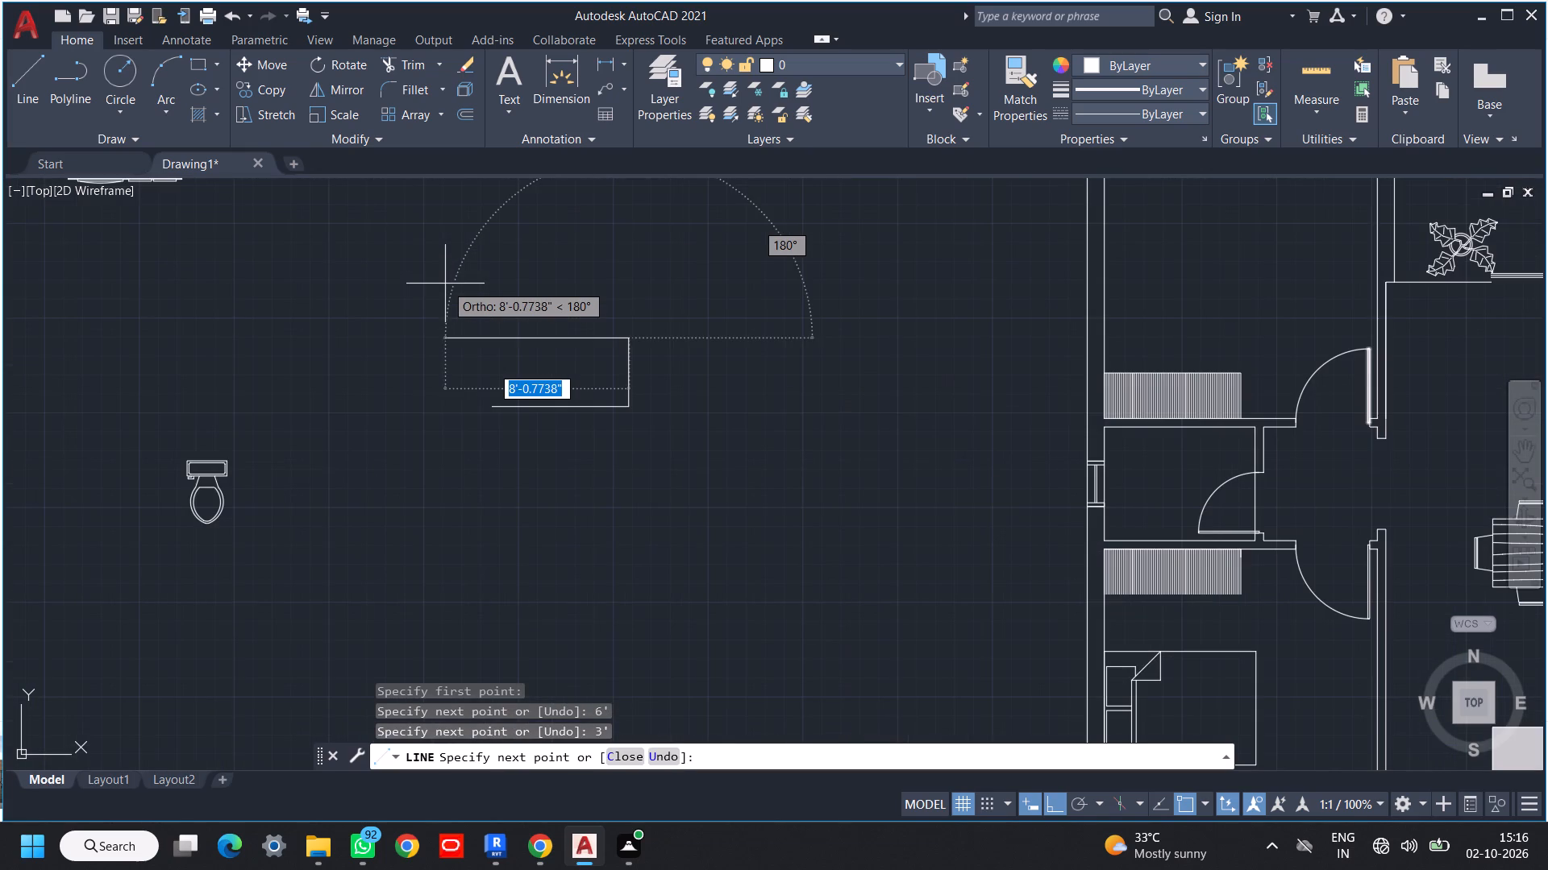
text(6')
key(Return)
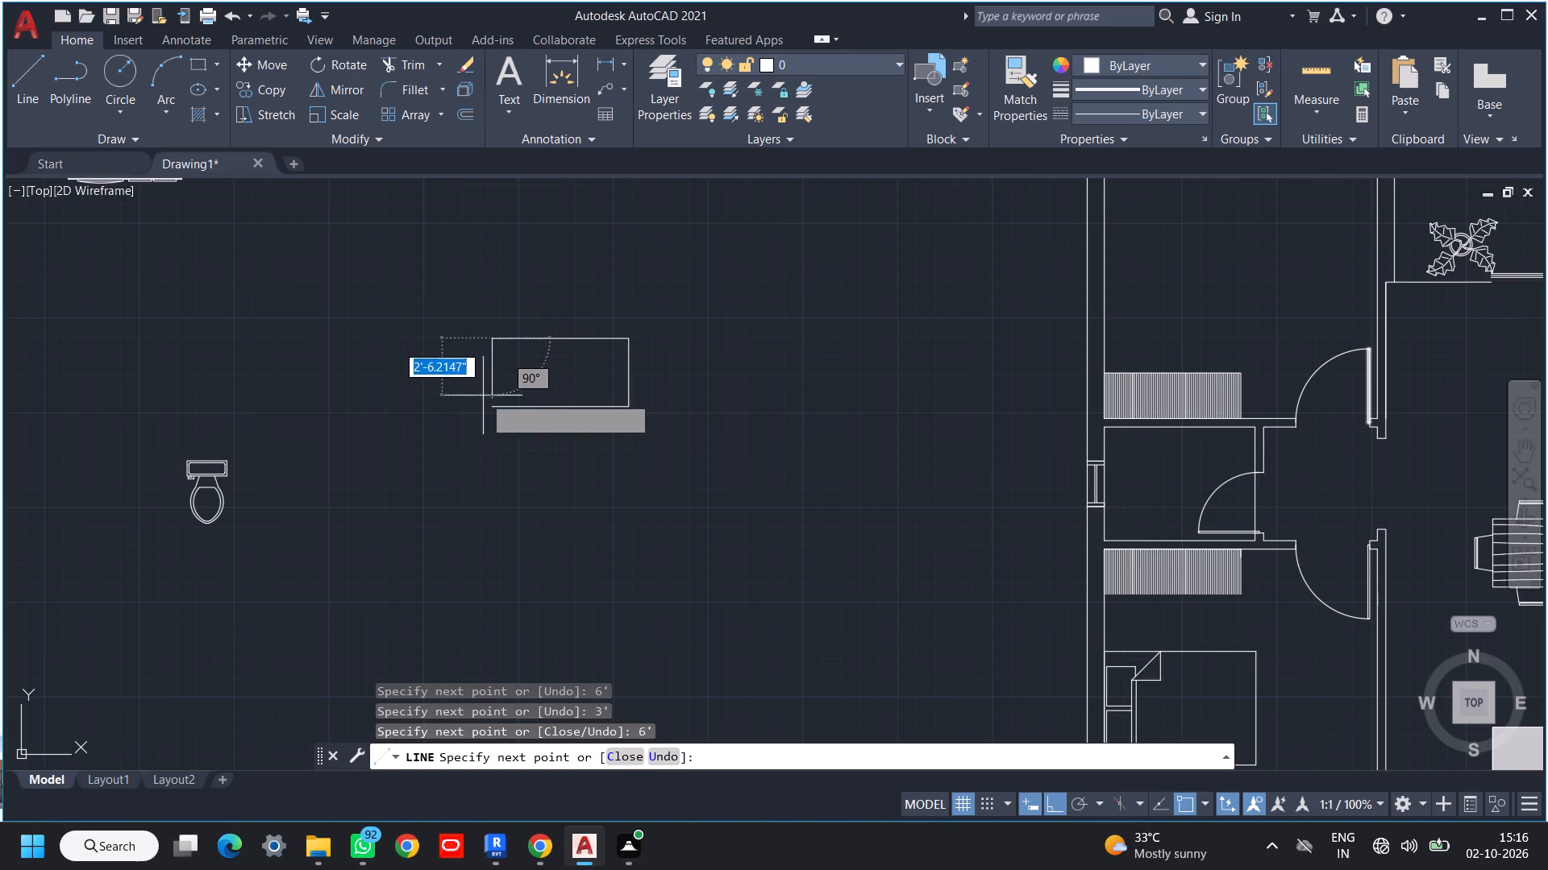
click(488, 407)
middle_drag(531, 443, 510, 452)
key(Escape)
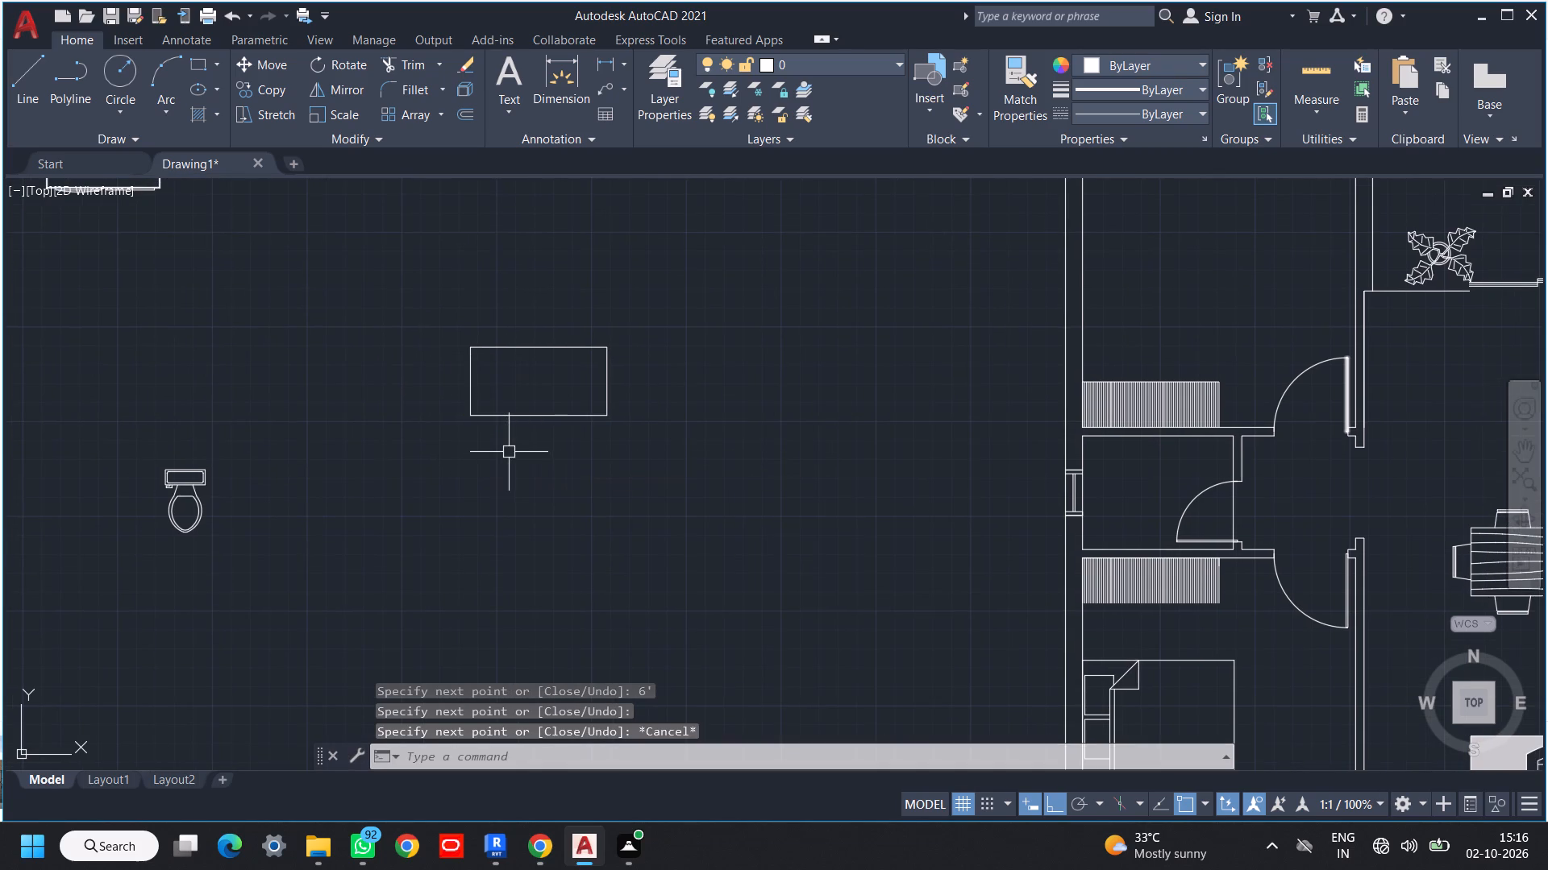
Draw lines from the midpoint of the bed's bottom edge 1' and 6" towards the head, and straight up past the top edge.
scroll(508, 452, up, 1)
middle_drag(496, 373, 496, 407)
text(l)
key(space)
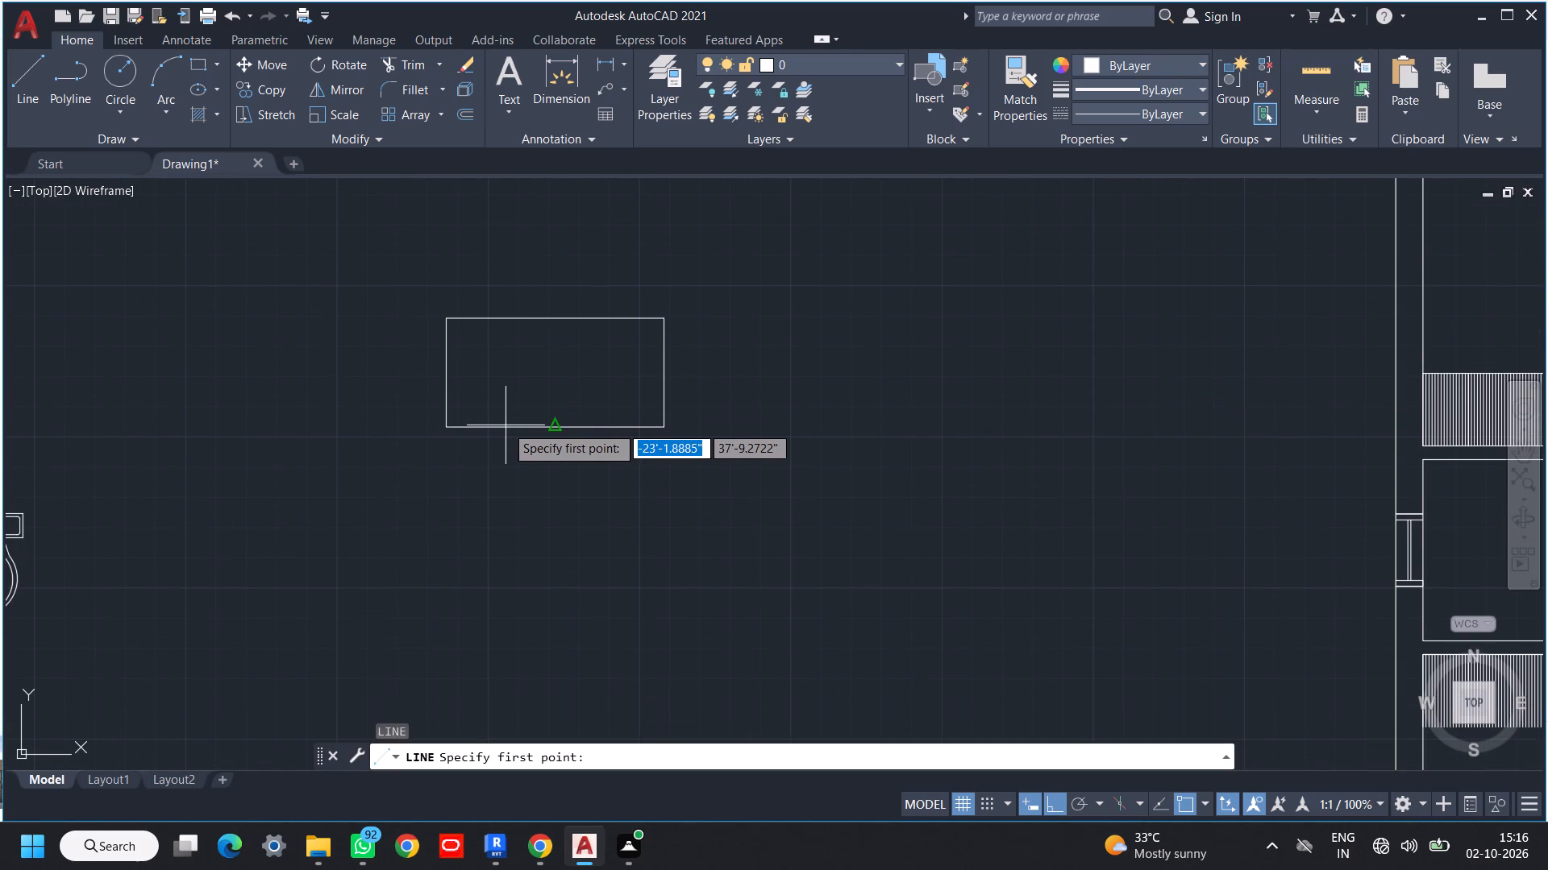
click(555, 432)
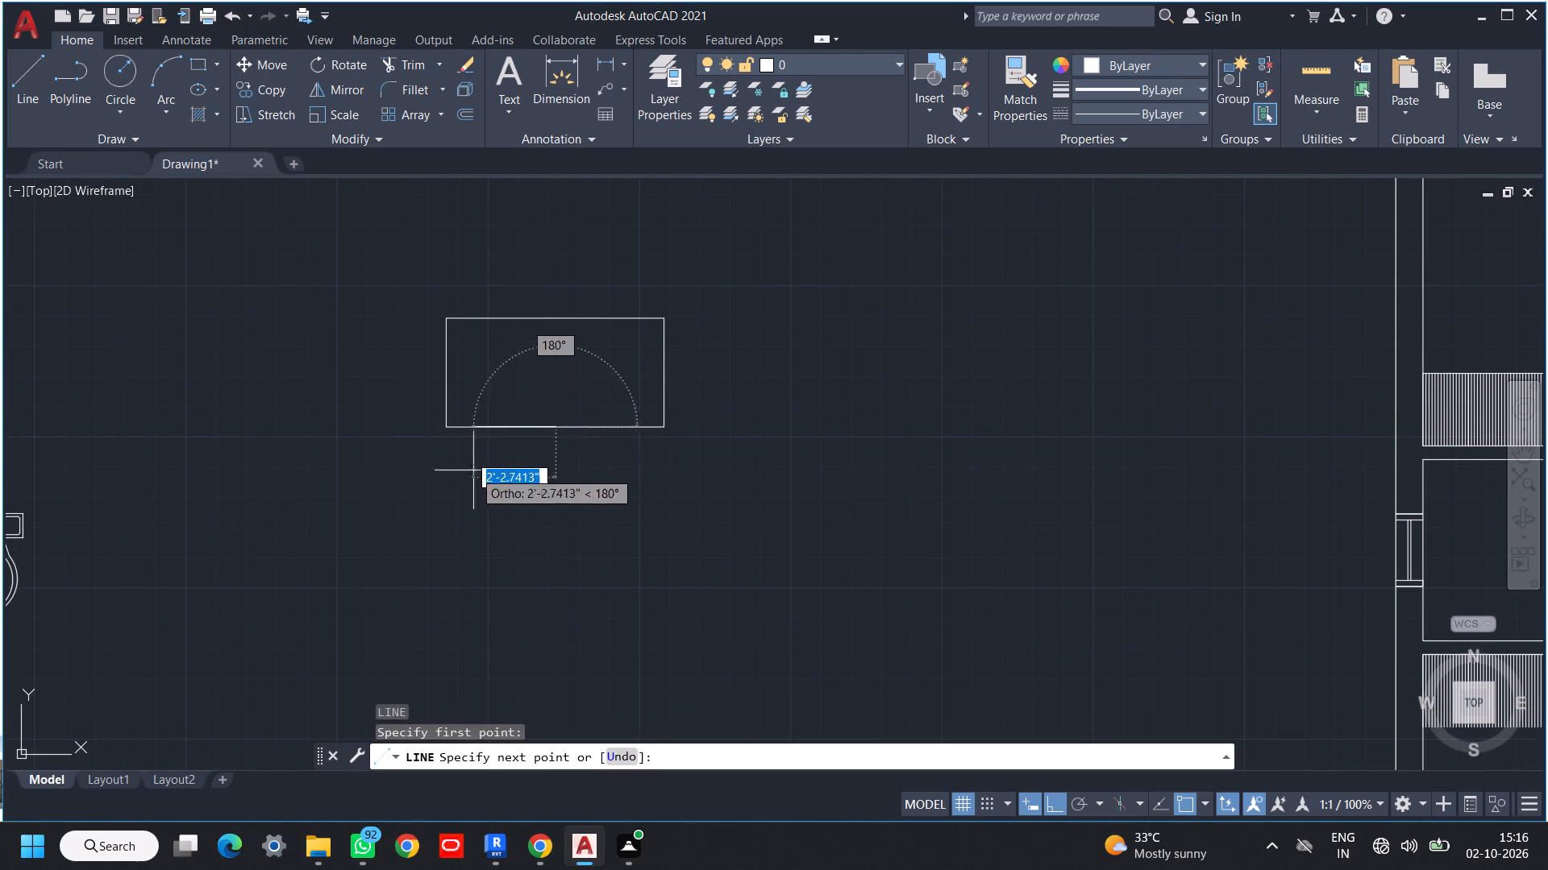
text(1')
key(Return)
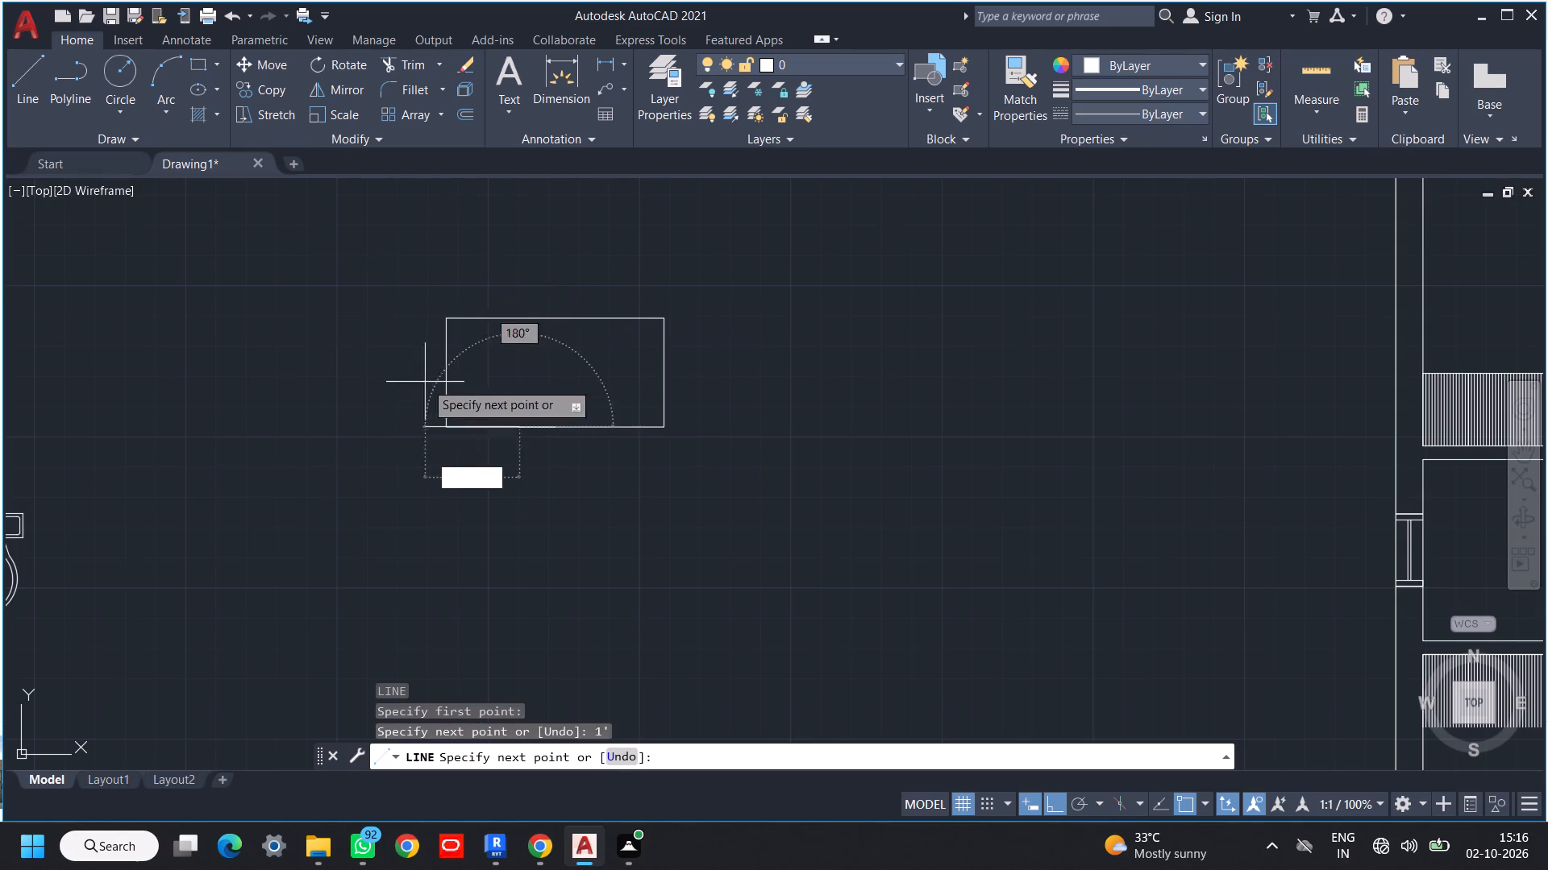
text(6")
key(Return)
click(514, 251)
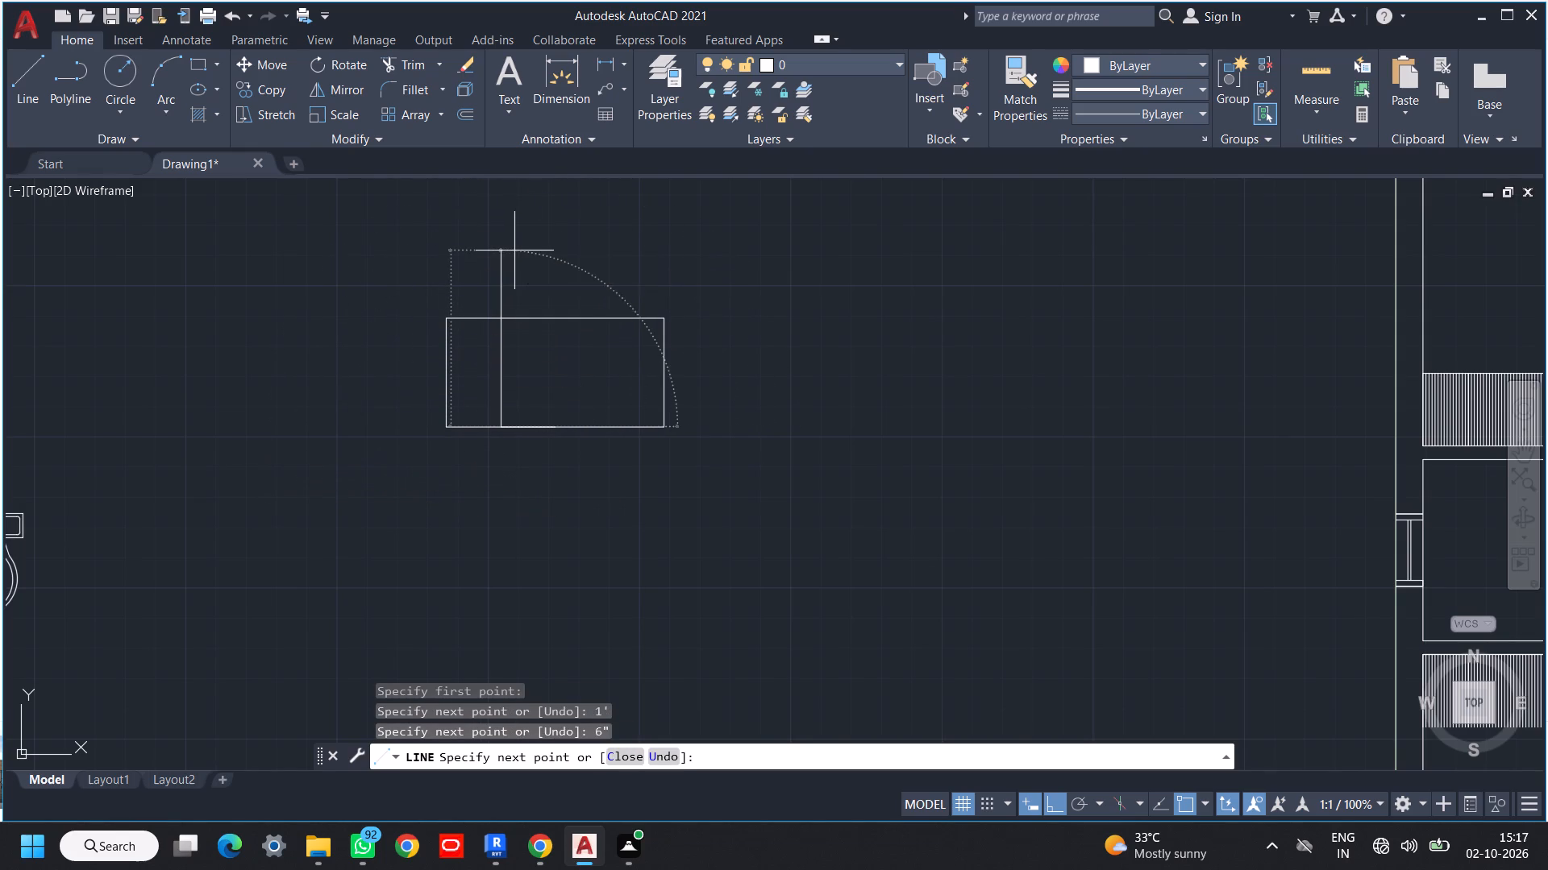
key(Escape)
key(Escape)
Trim the part of the vertical divider line that projects above the bed's top edge.
text(tr)
key(space)
key(space)
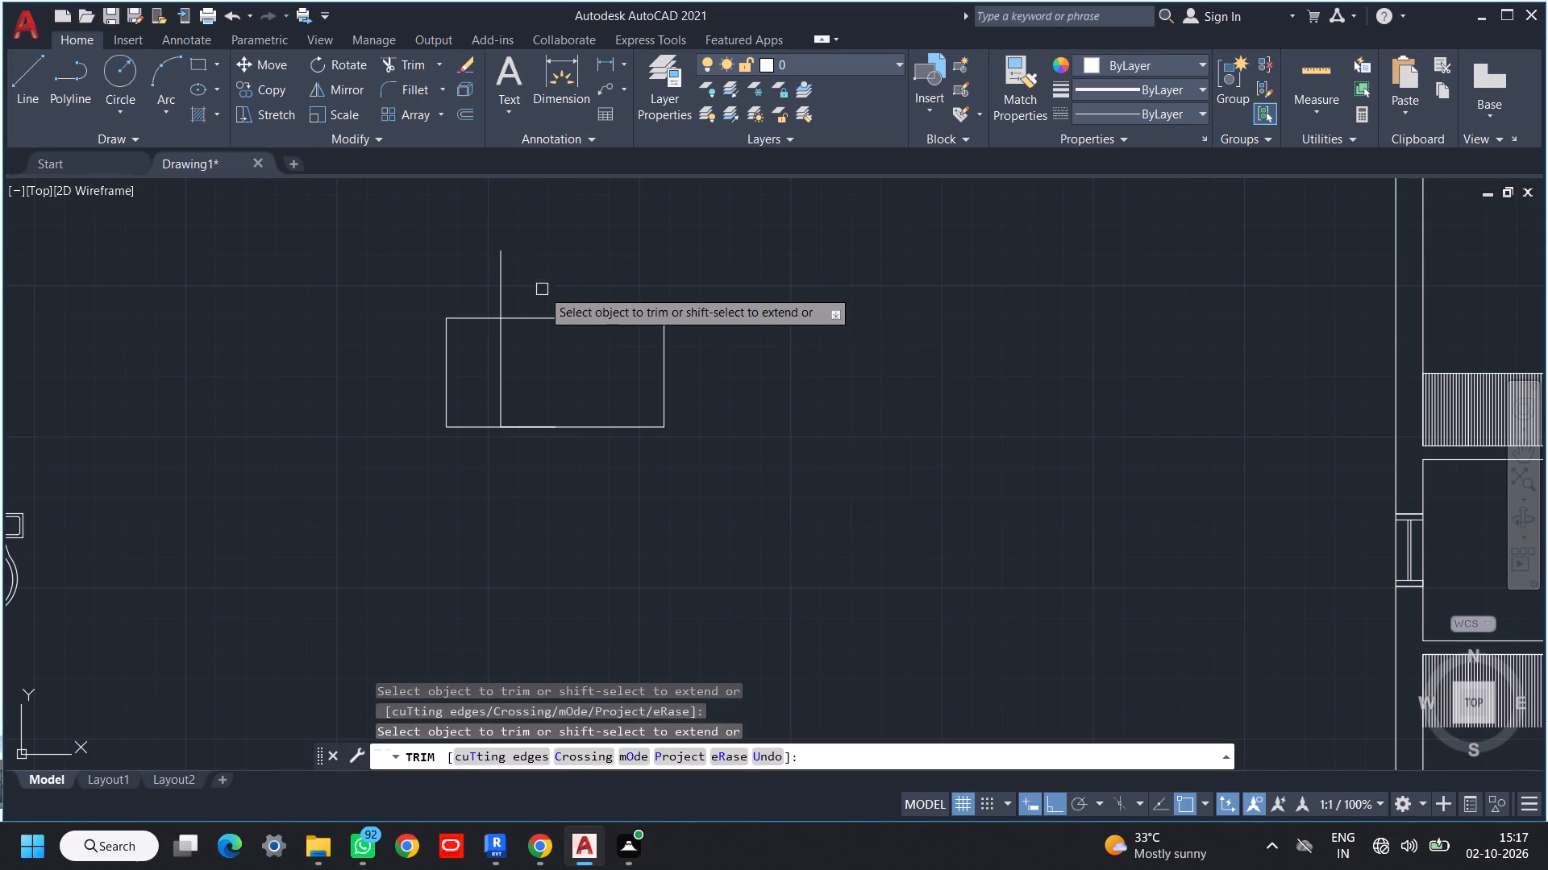
click(542, 288)
click(445, 295)
middle_drag(549, 298, 555, 319)
key(Escape)
scroll(531, 371, up, 2)
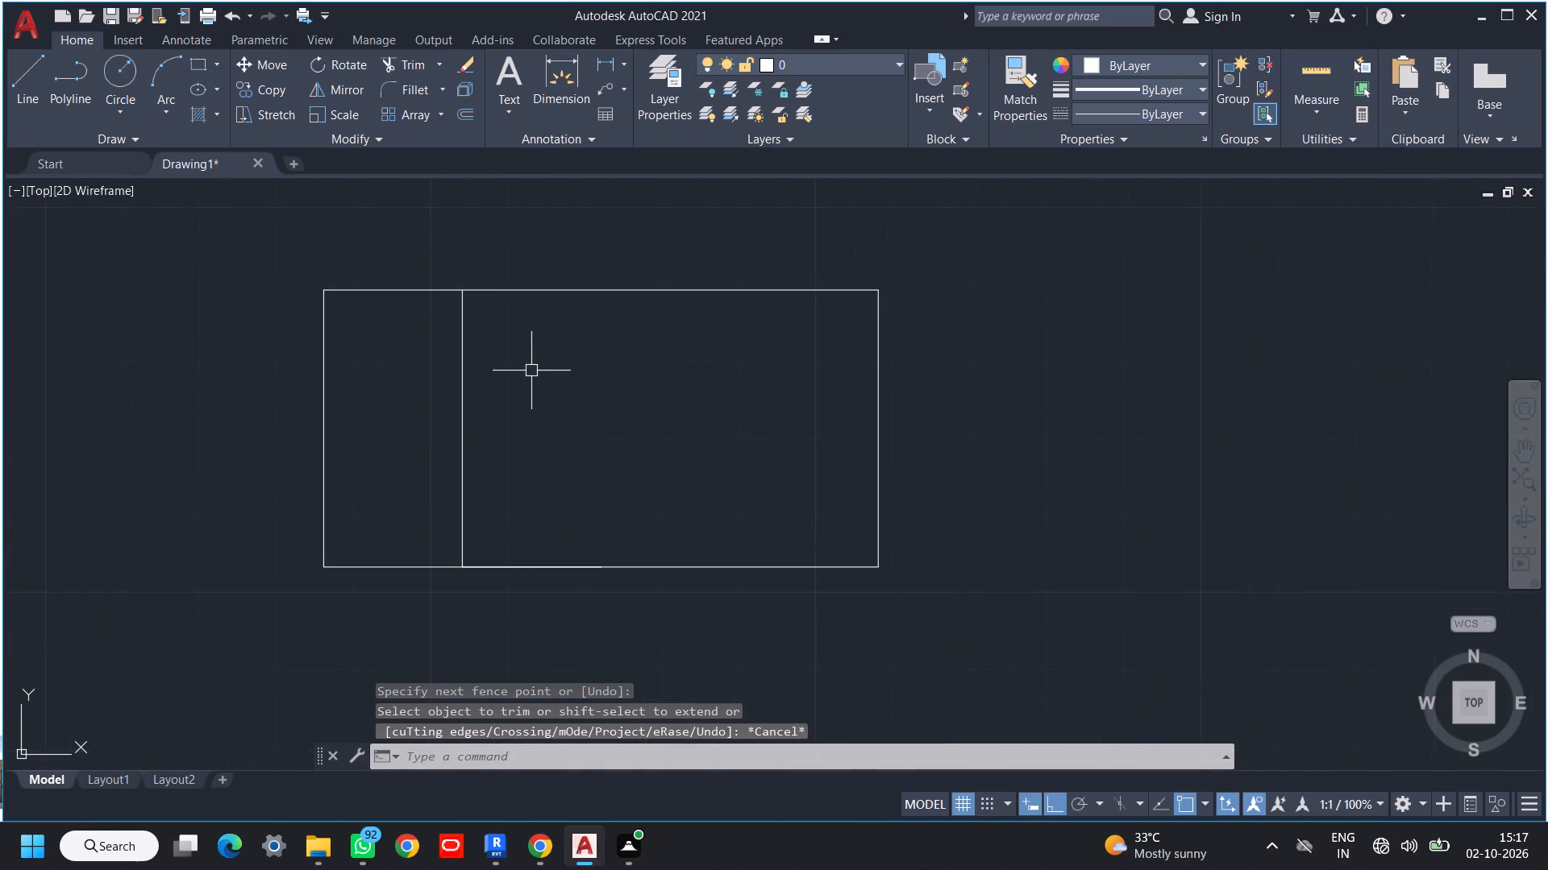
With Ortho off, draw a diagonal line across the upper end of the divider, extending beyond the bed's top edge.
middle_drag(531, 371, 531, 385)
text(l)
key(space)
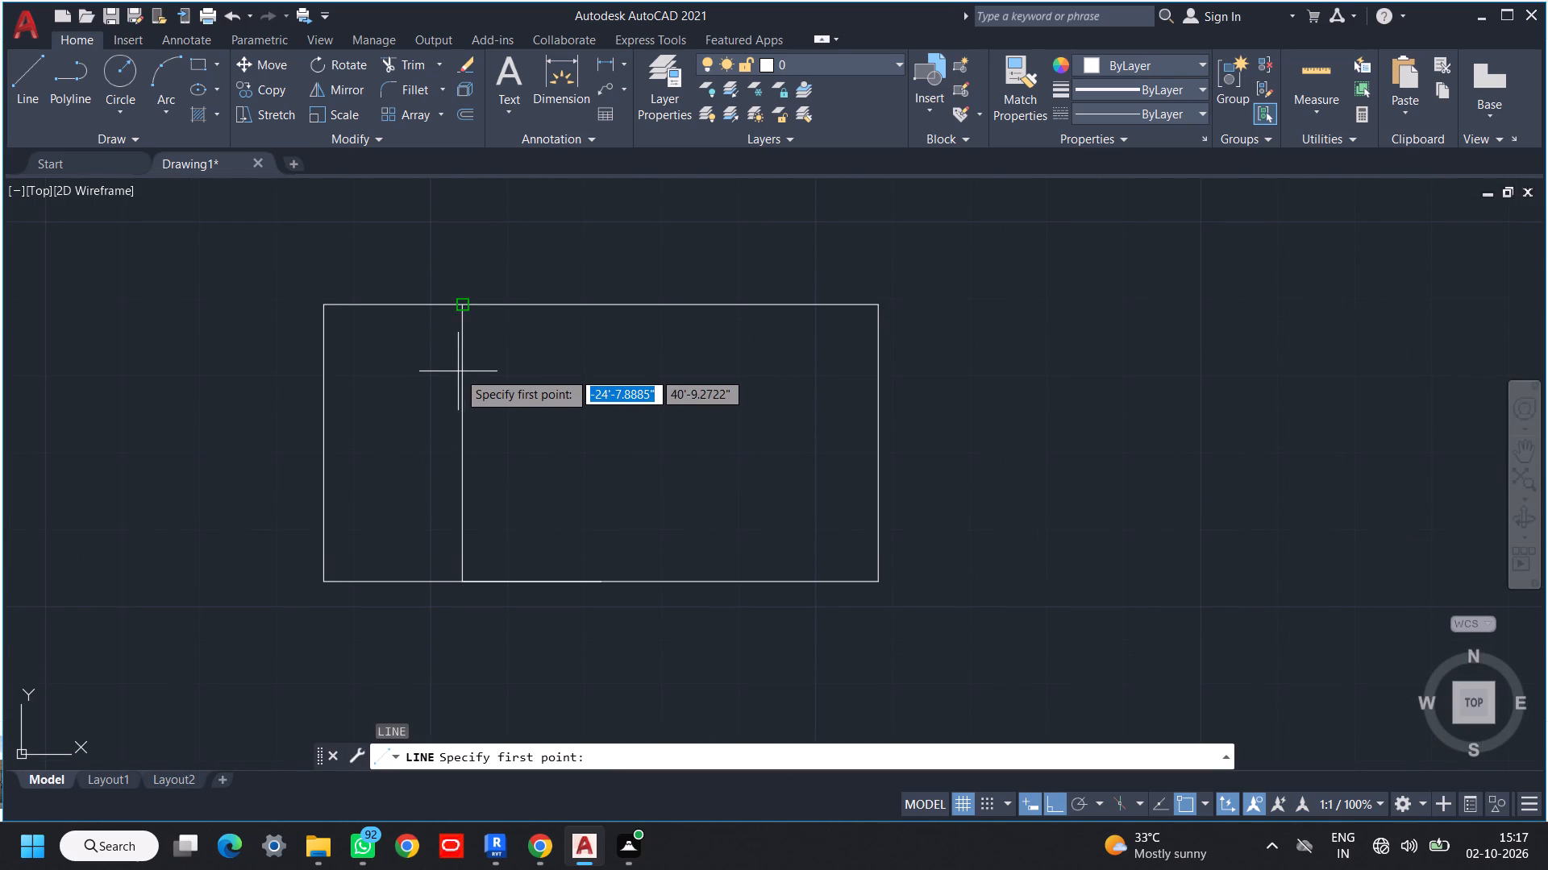
click(434, 405)
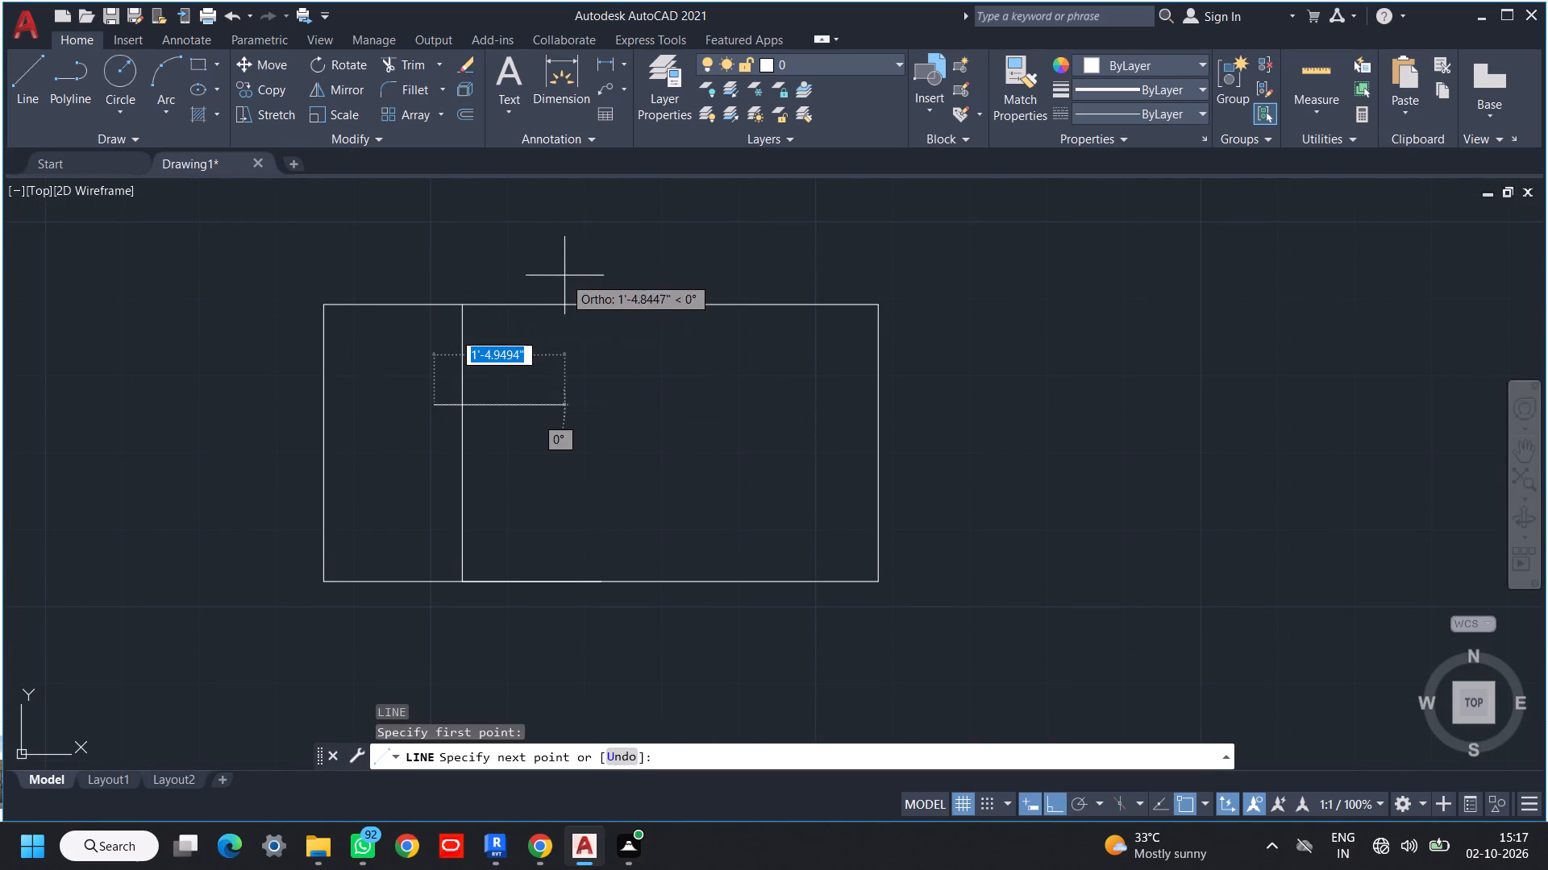
key(F8)
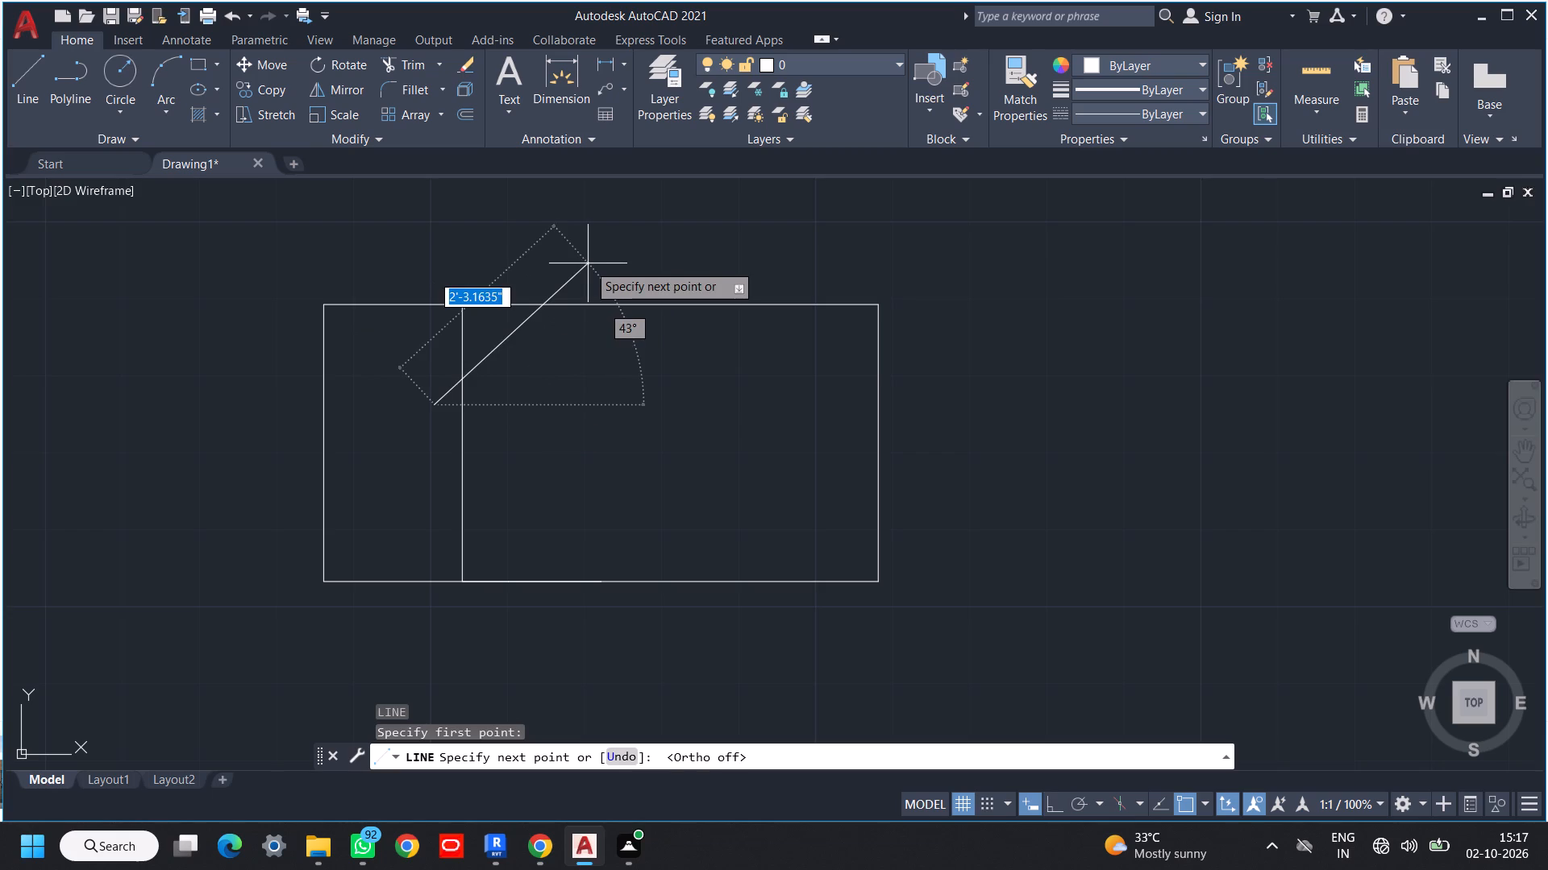
click(567, 248)
key(Escape)
key(Escape)
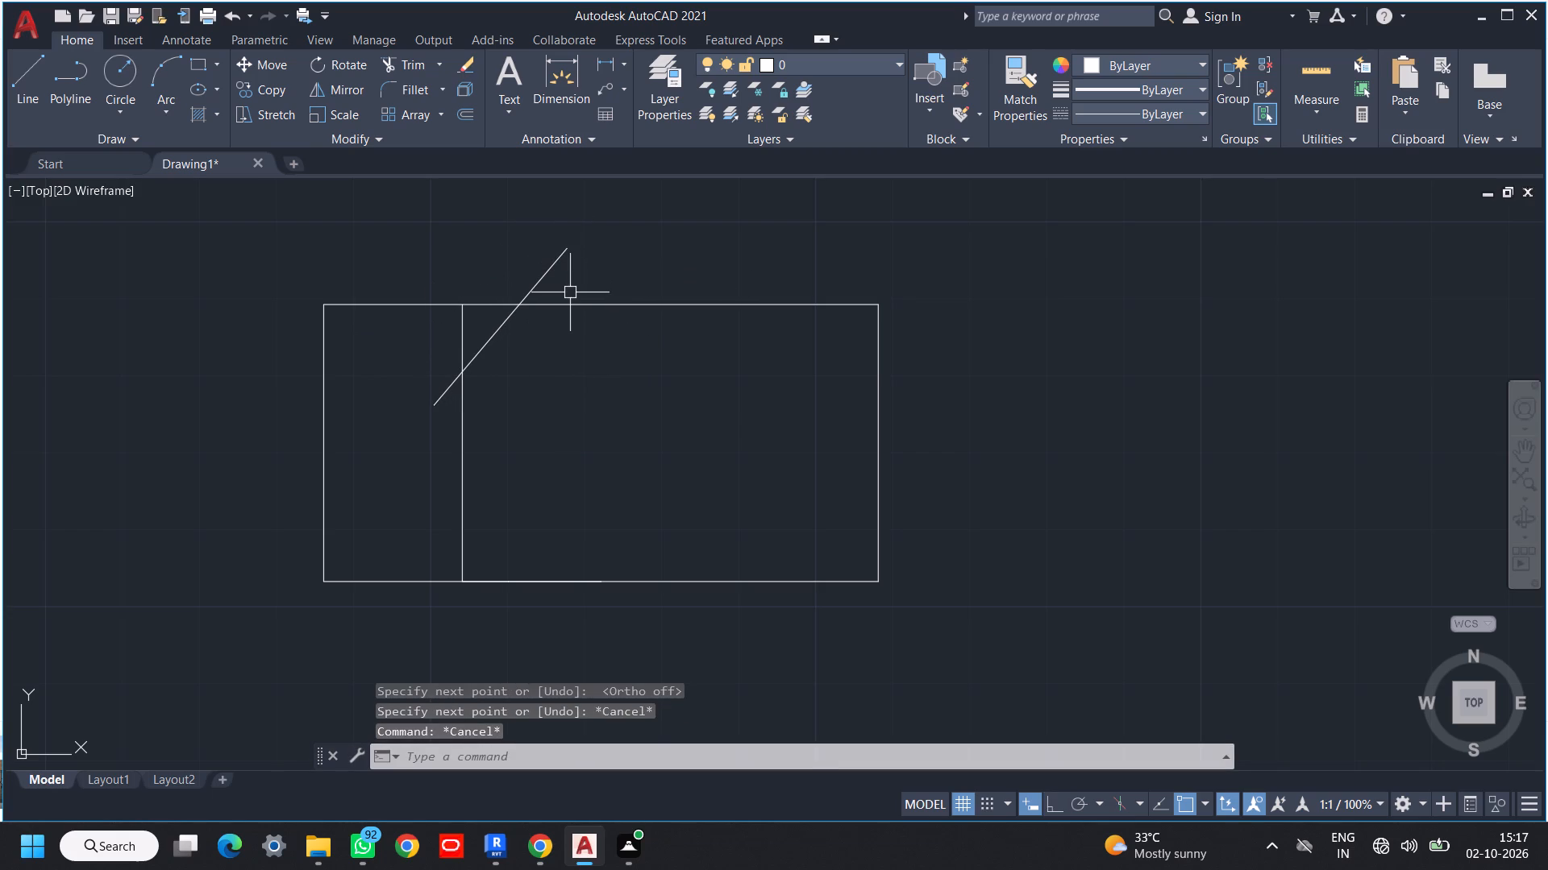
Trim the divider above the diagonal and both overhanging diagonal ends, leaving a slanted blanket corner.
text(tr)
key(space)
key(space)
scroll(545, 300, up, 1)
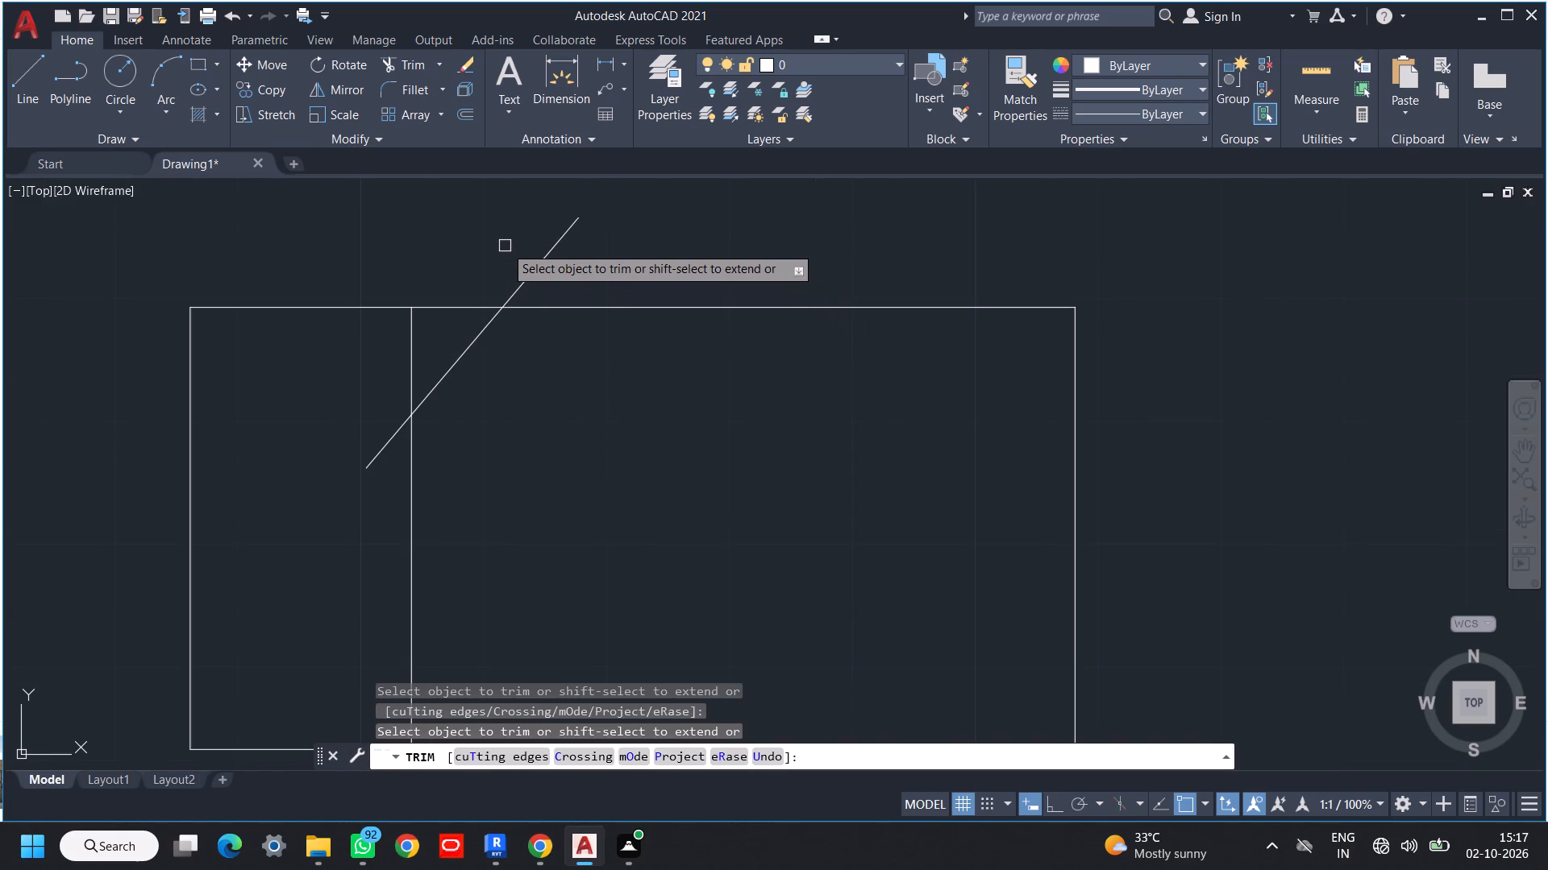
click(443, 341)
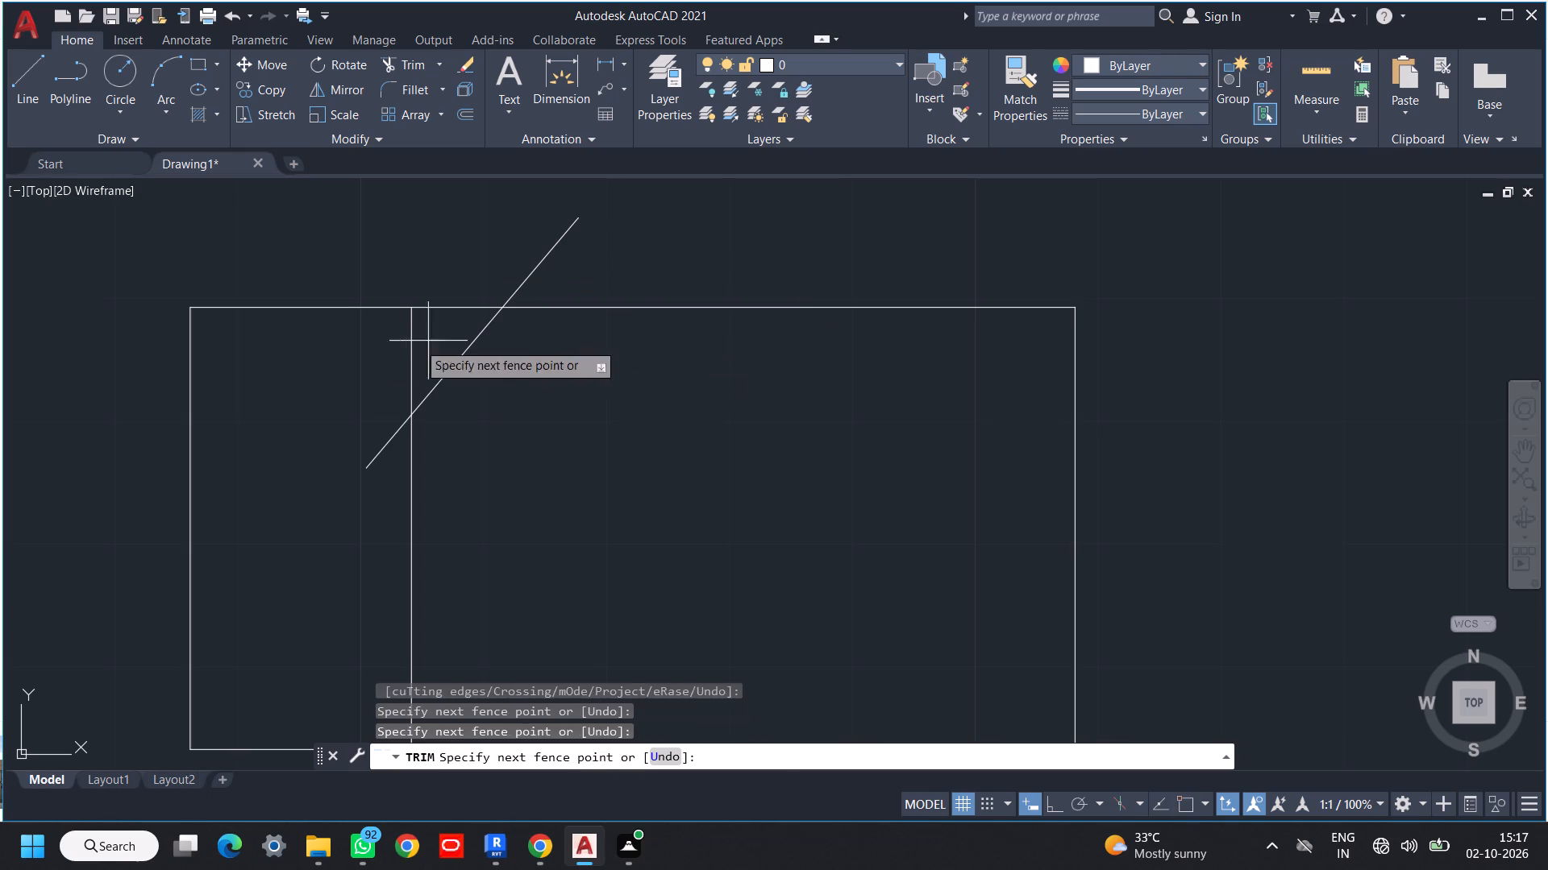
click(372, 348)
click(377, 400)
click(391, 466)
click(499, 249)
click(569, 280)
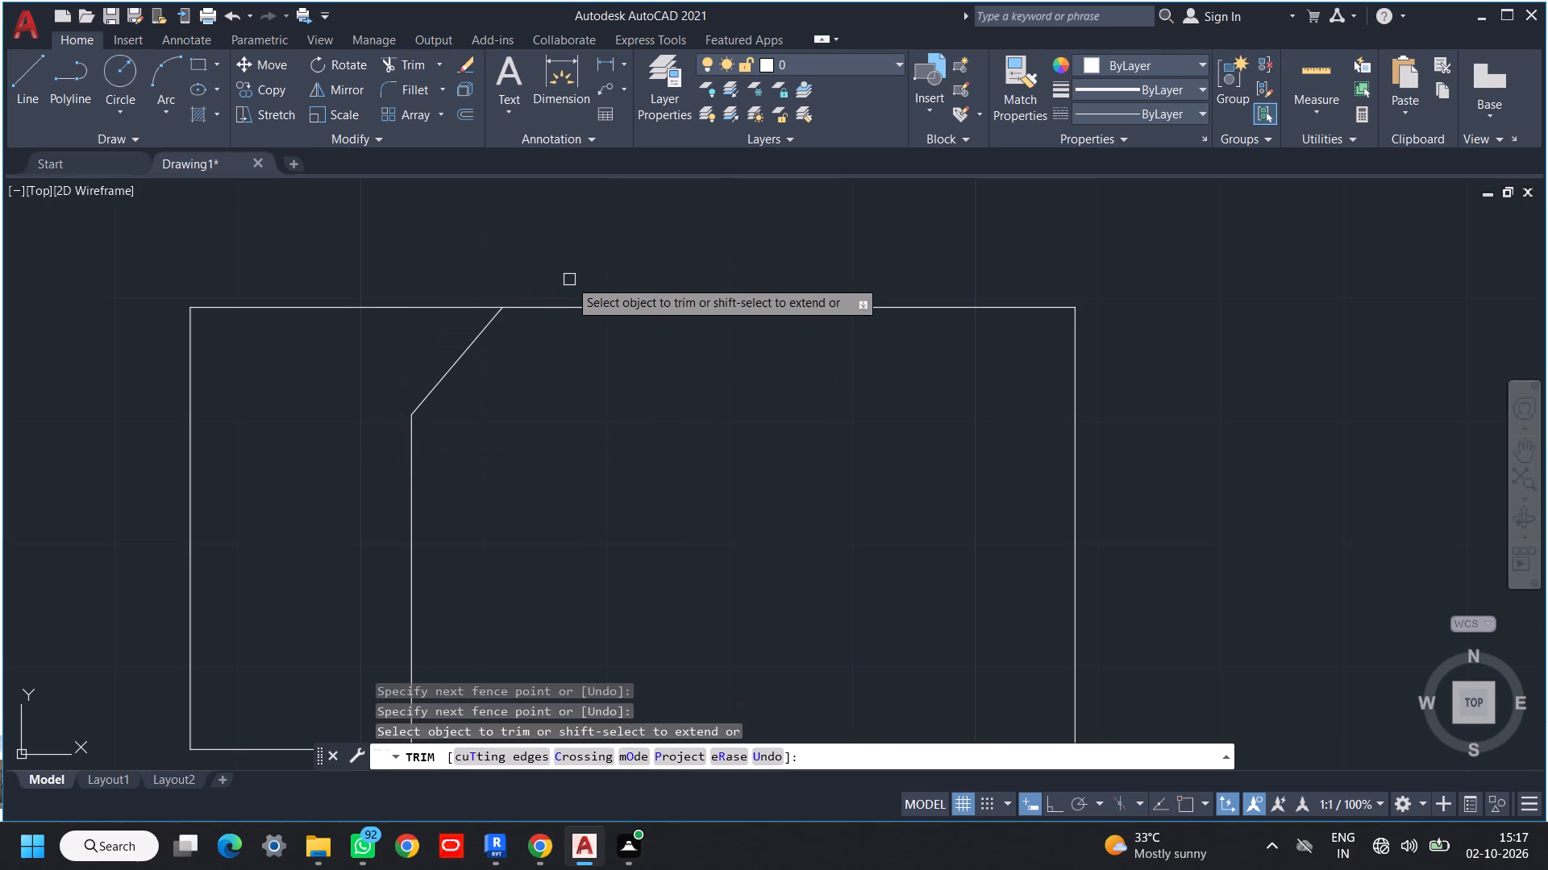
key(Escape)
Draw the folded blanket flap with a horizontal line about 8" long from the diagonal's lower end, joined to its upper end.
key(l)
key(space)
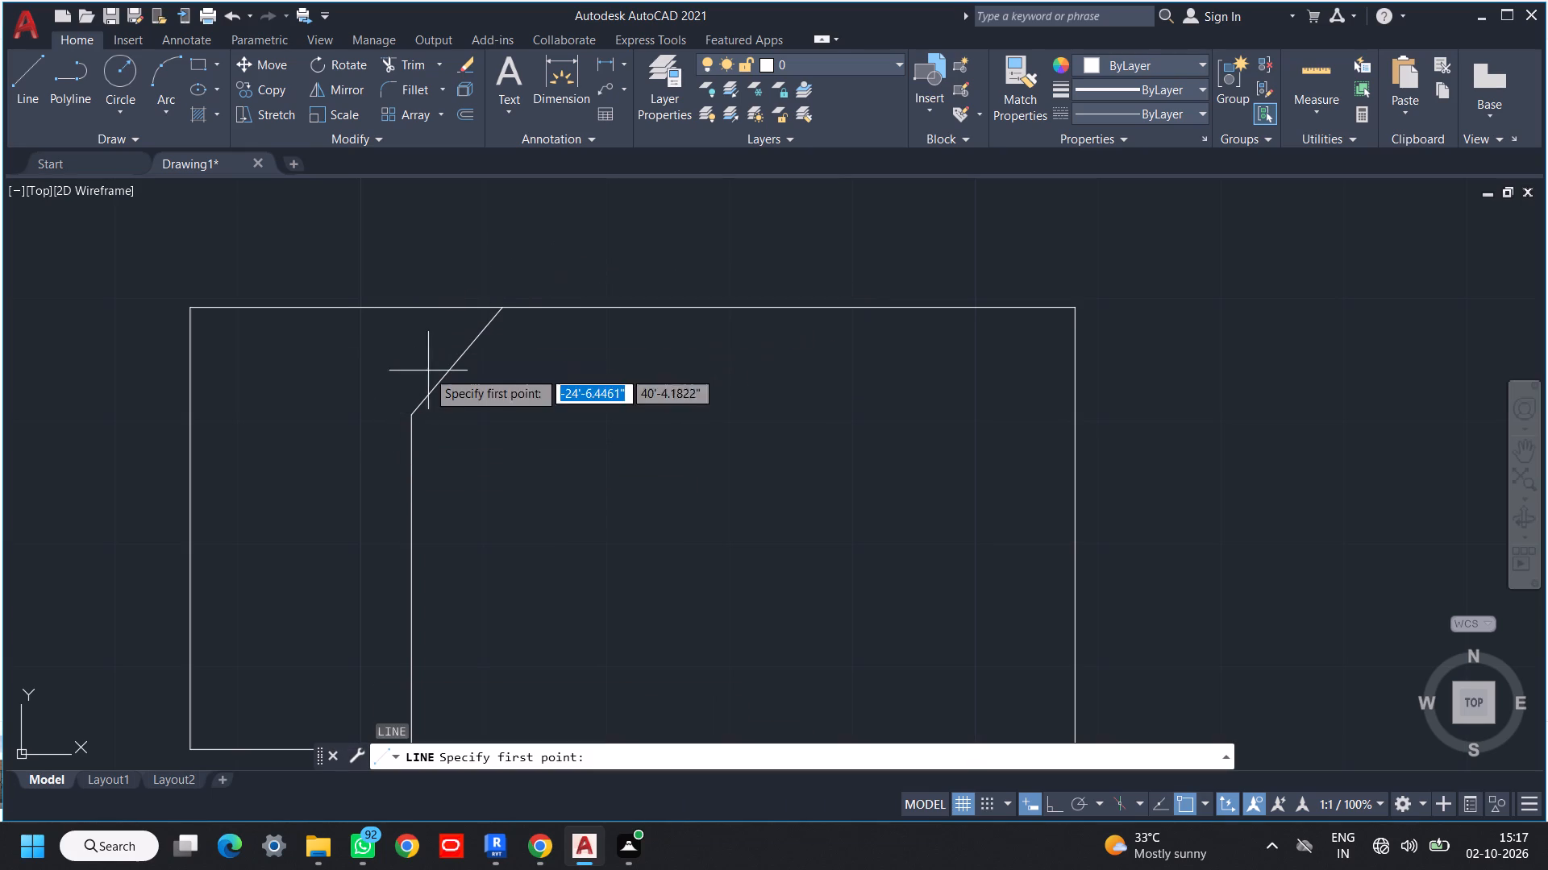
click(406, 409)
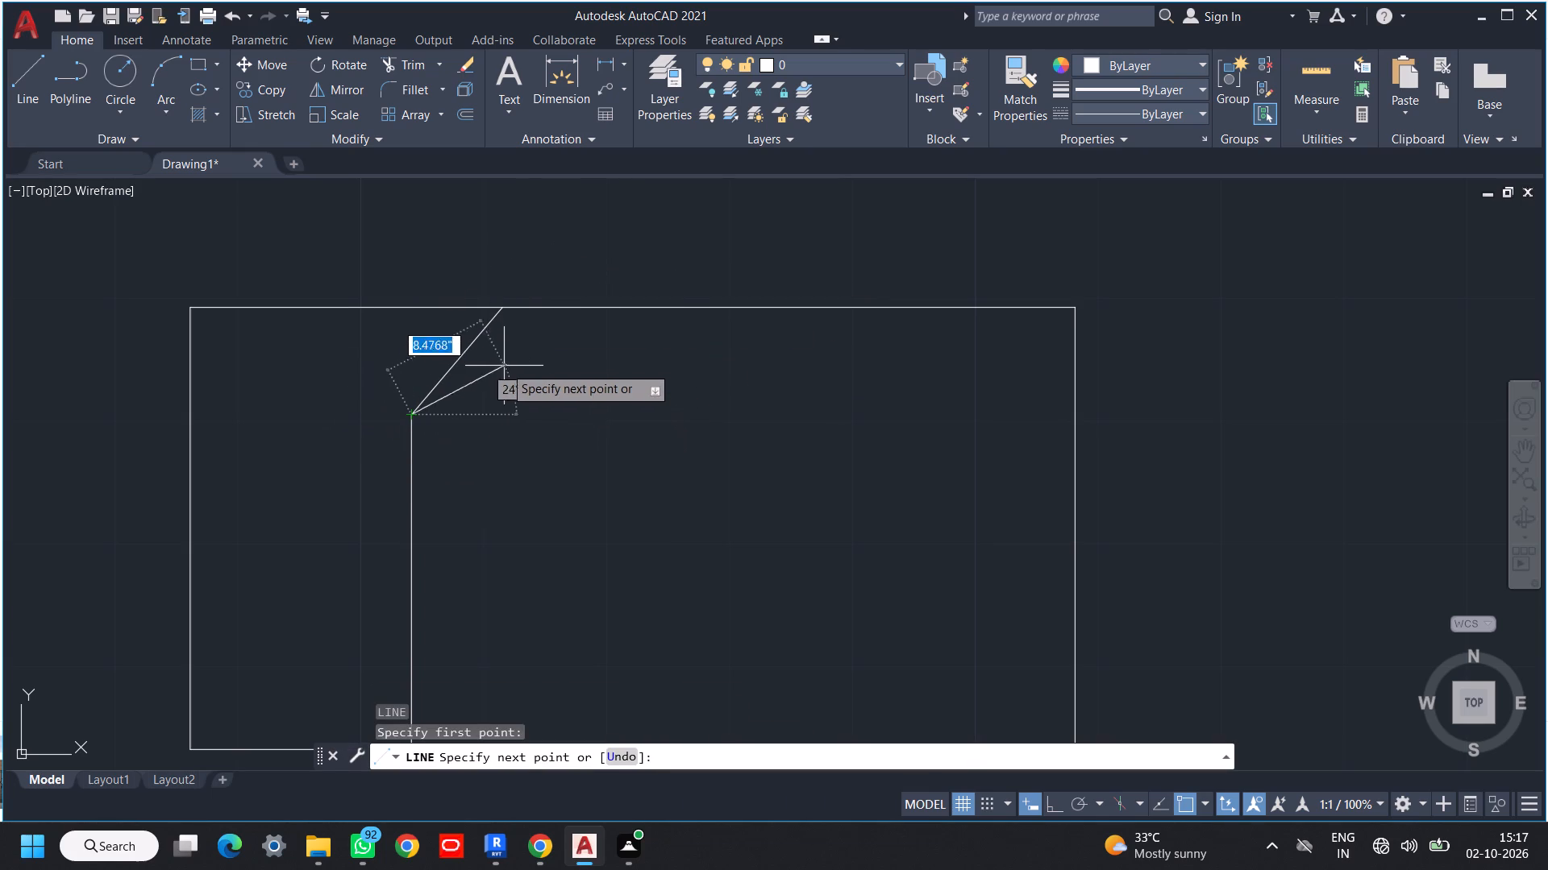
key(F9)
key(F8)
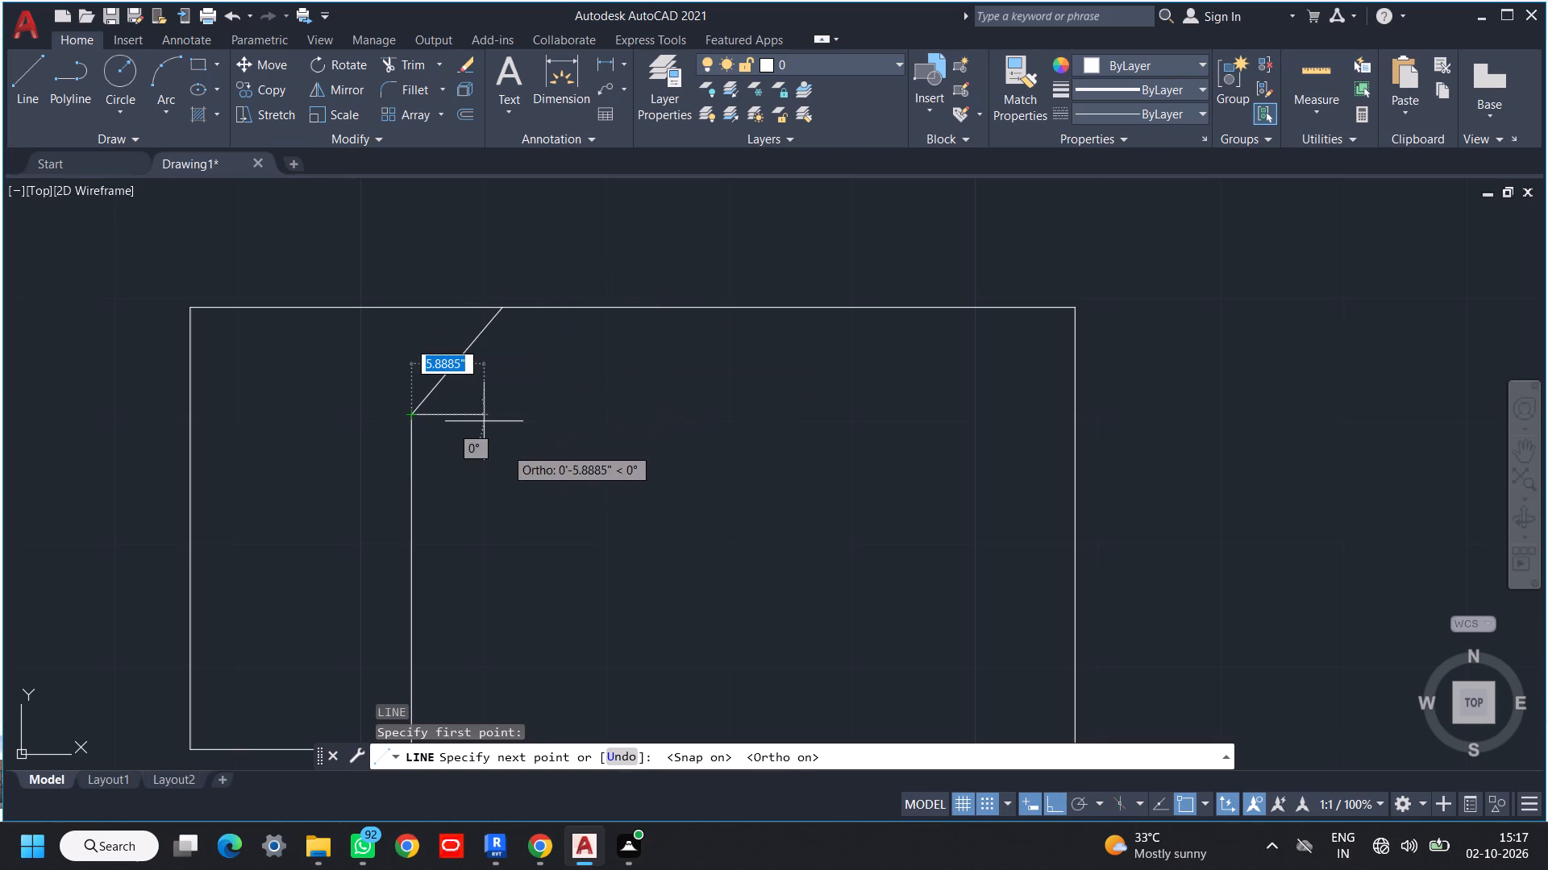
key(F9)
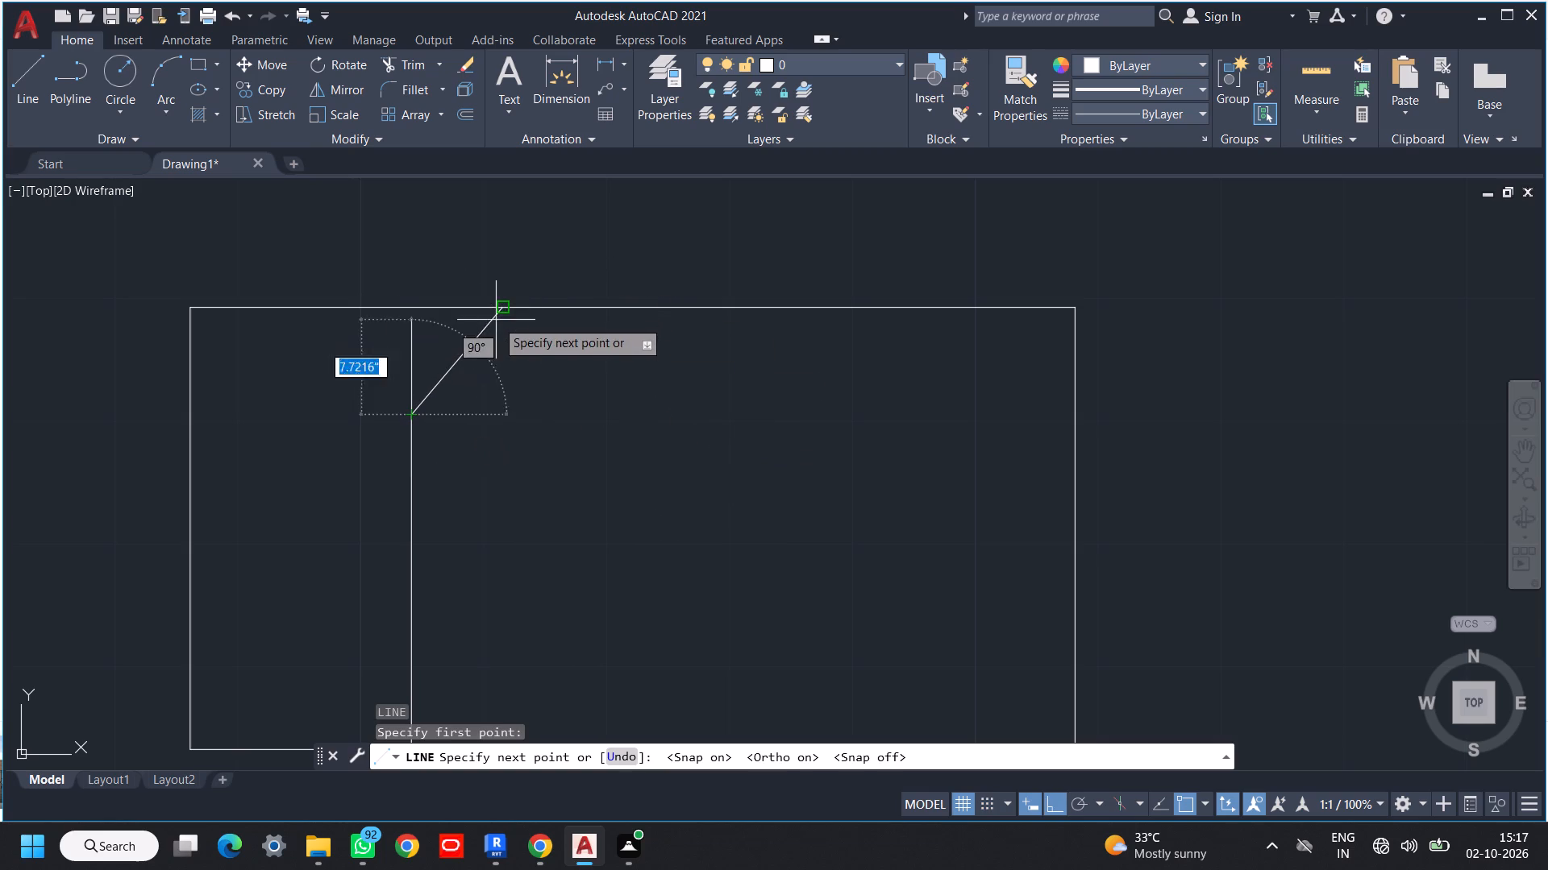
click(509, 412)
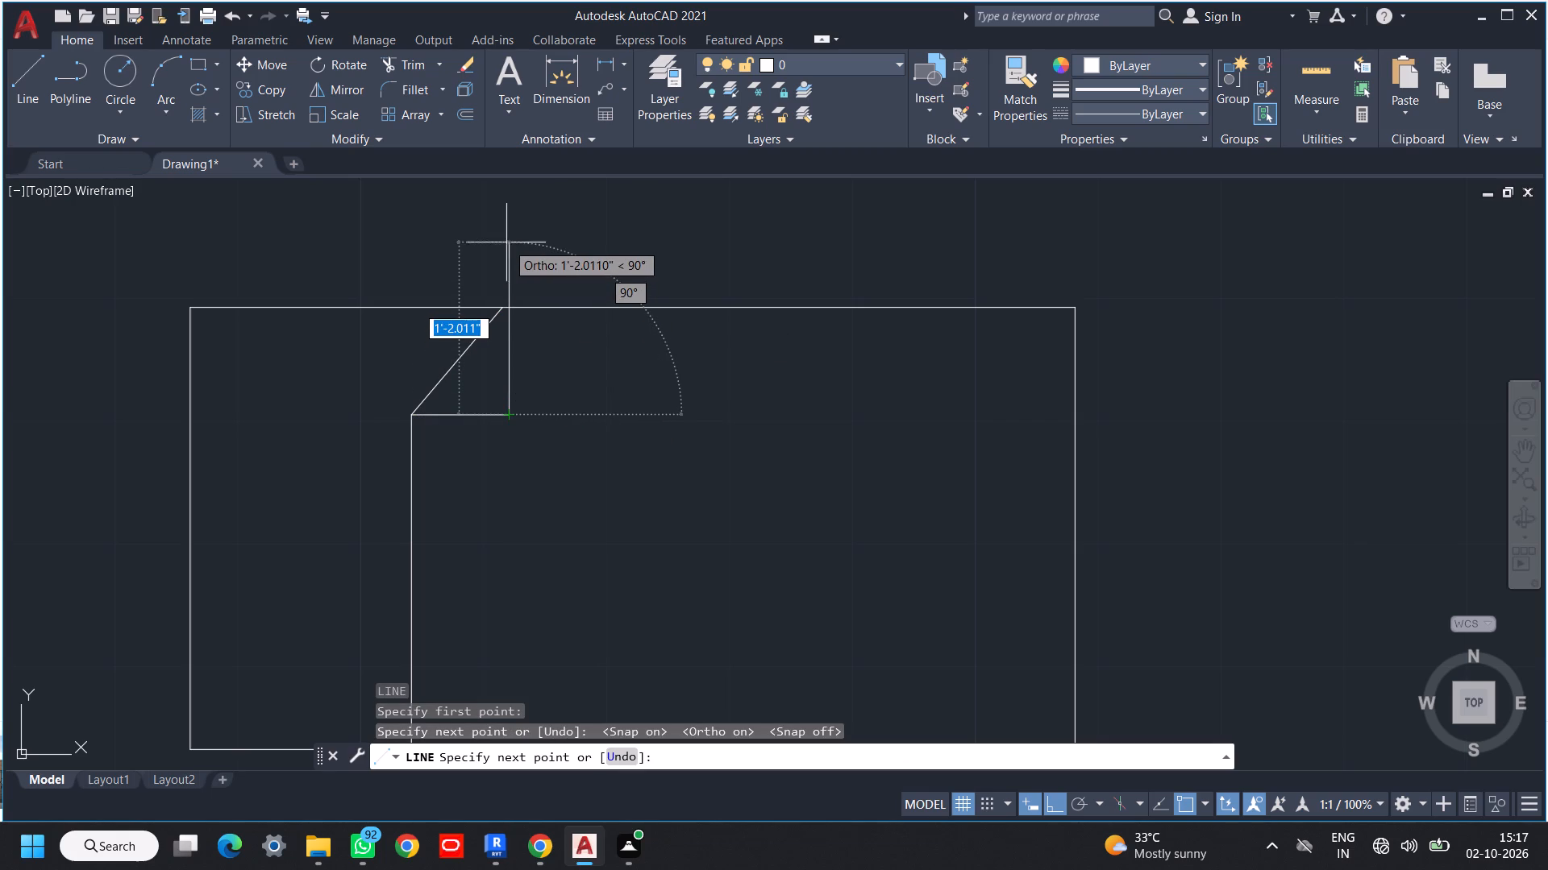
click(502, 311)
scroll(560, 281, down, 1)
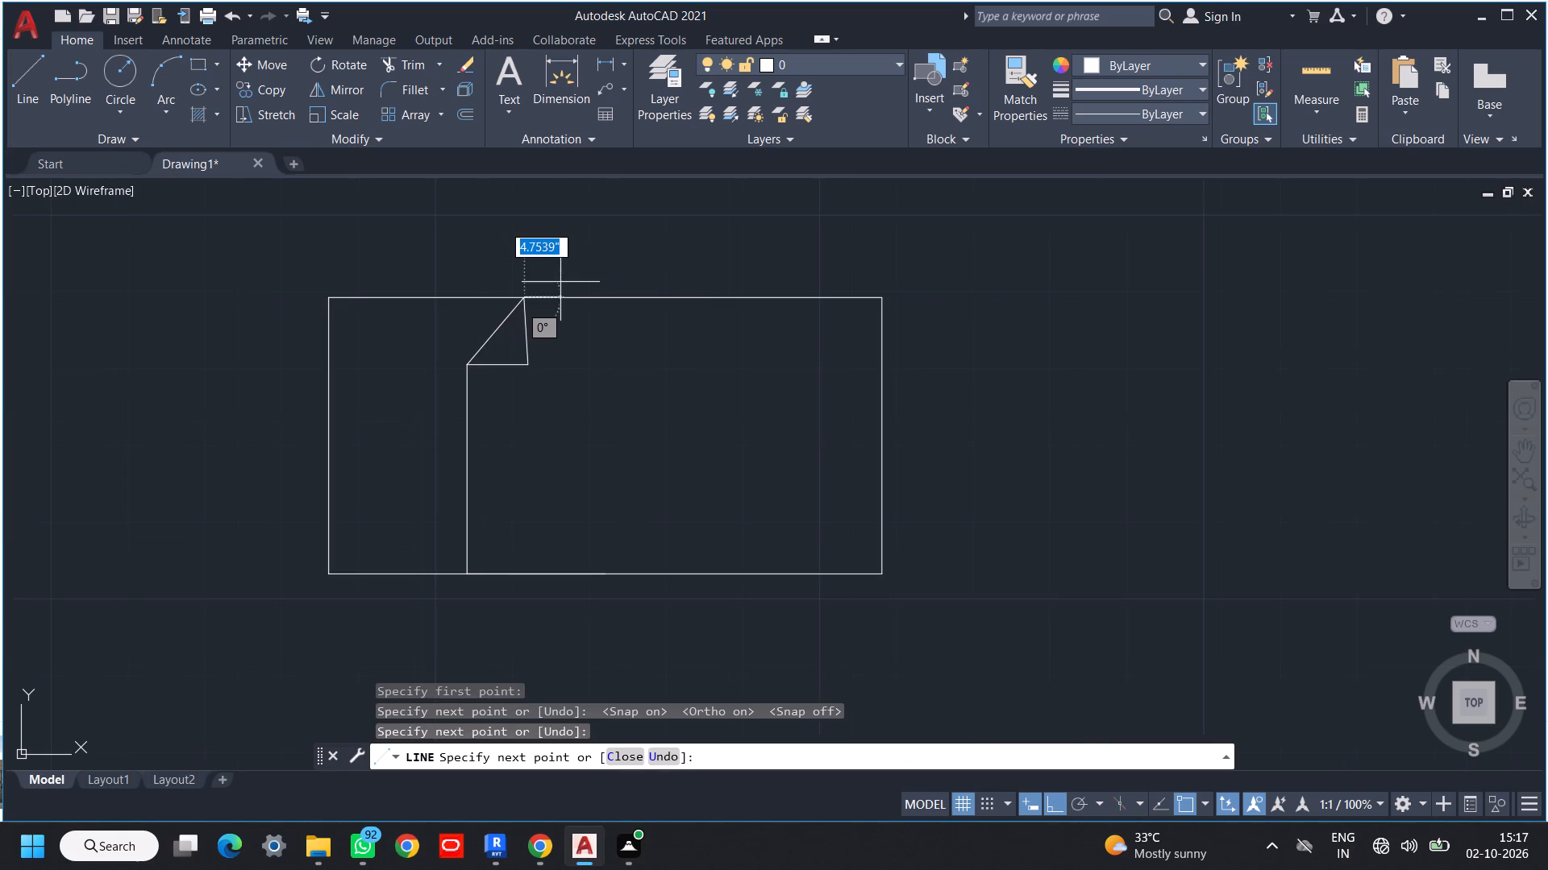
key(Escape)
Draw a rectangular pillow about 8" by 1'-7" in the head section of the bed.
scroll(567, 295, down, 2)
middle_drag(576, 315, 658, 320)
text(rec)
key(space)
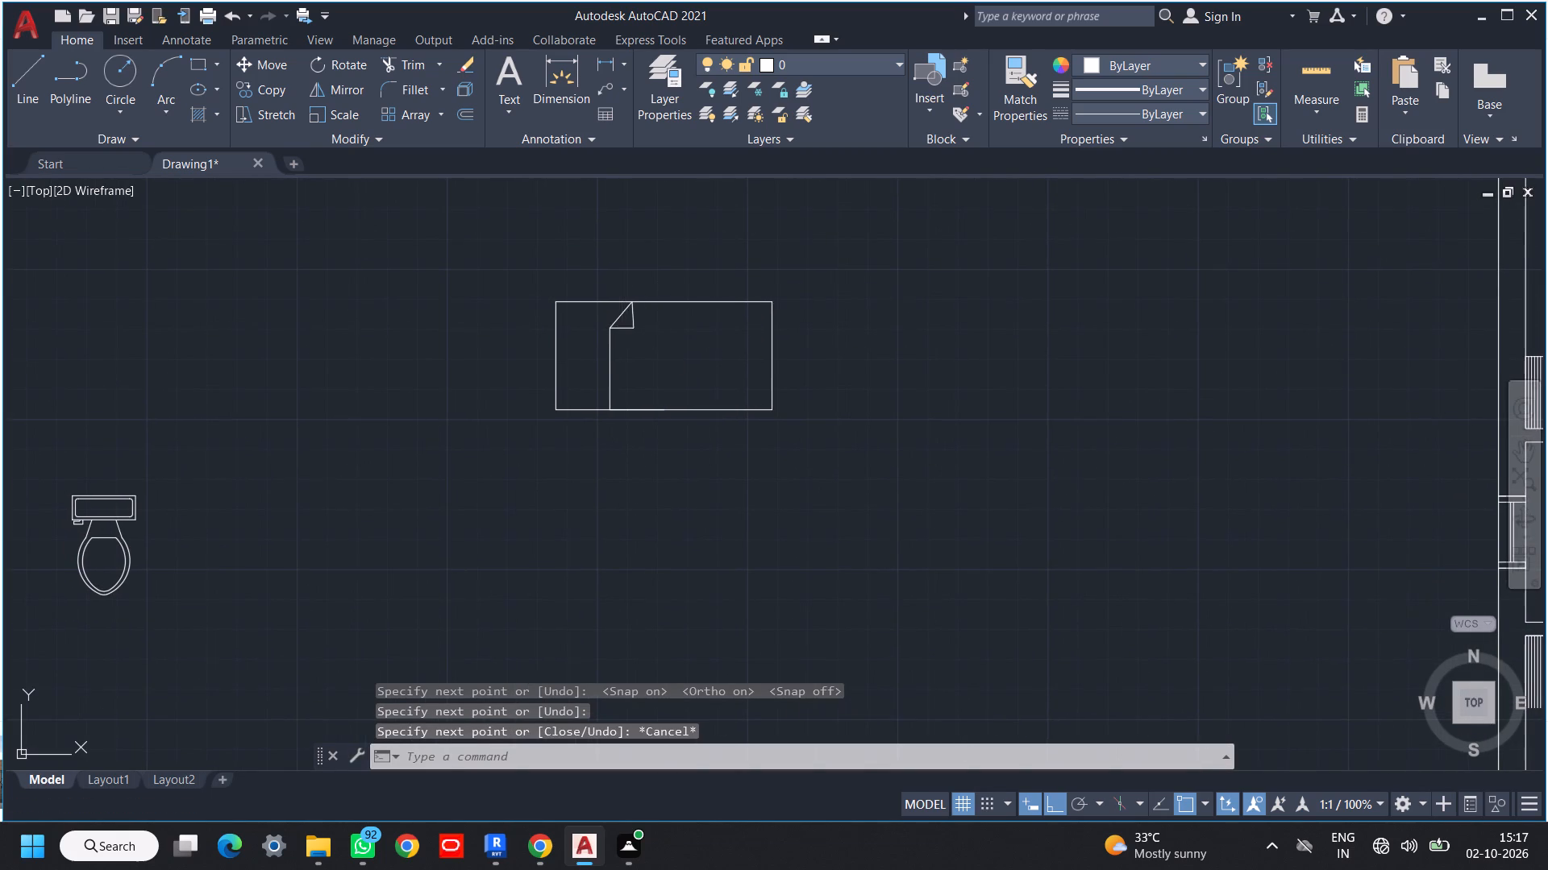
scroll(589, 346, up, 3)
click(508, 255)
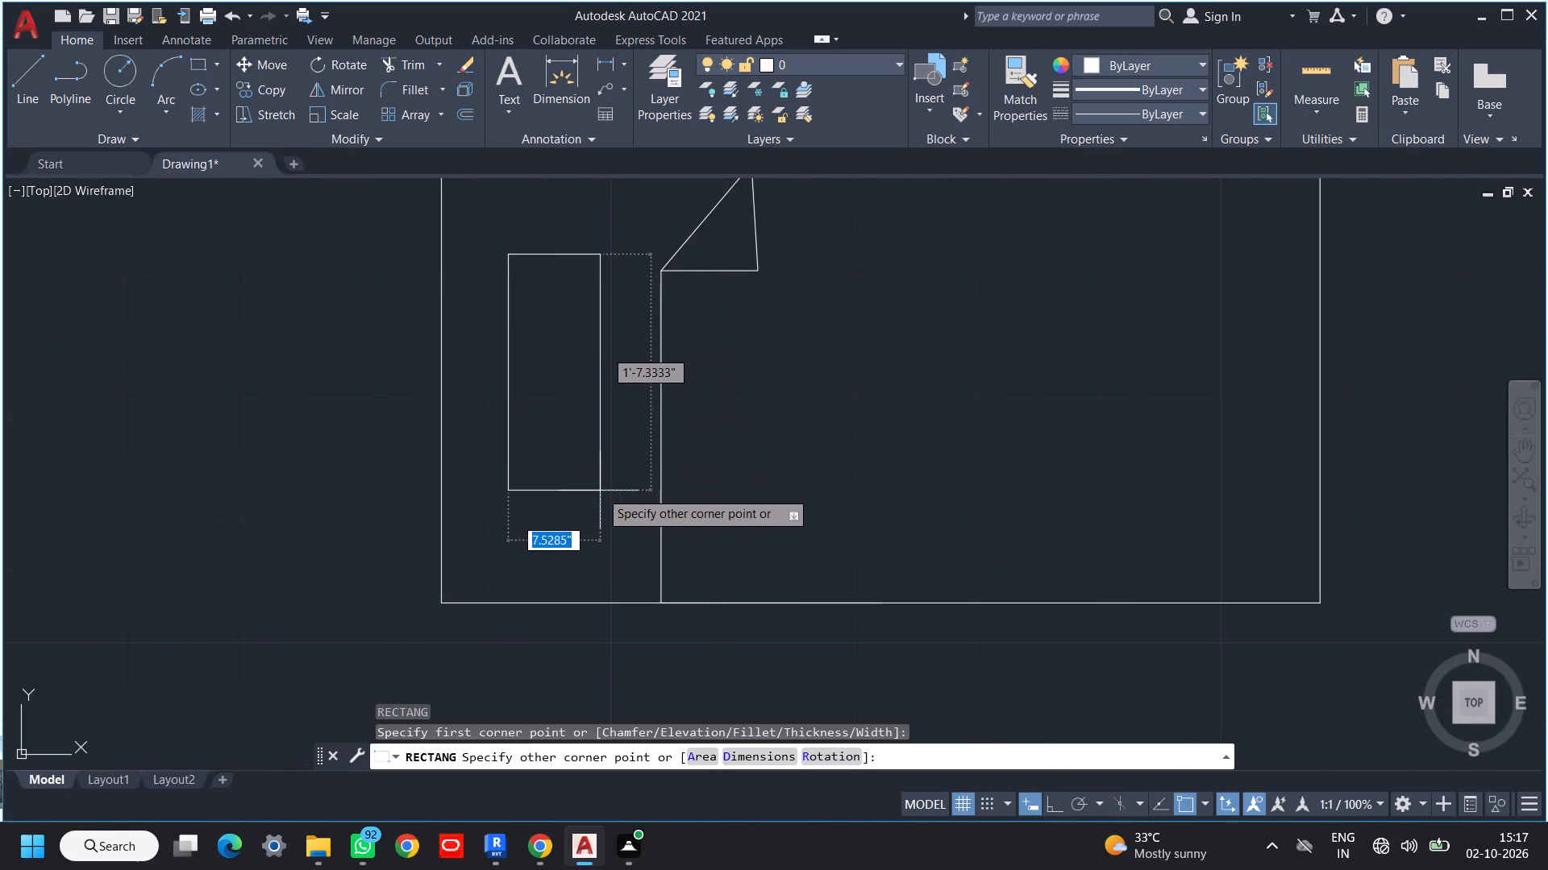
click(604, 487)
Group all lines of the single bed together with its pillow.
scroll(653, 466, down, 2)
middle_drag(717, 453, 621, 471)
scroll(622, 463, down, 1)
middle_drag(622, 463, 610, 435)
click(485, 331)
click(775, 513)
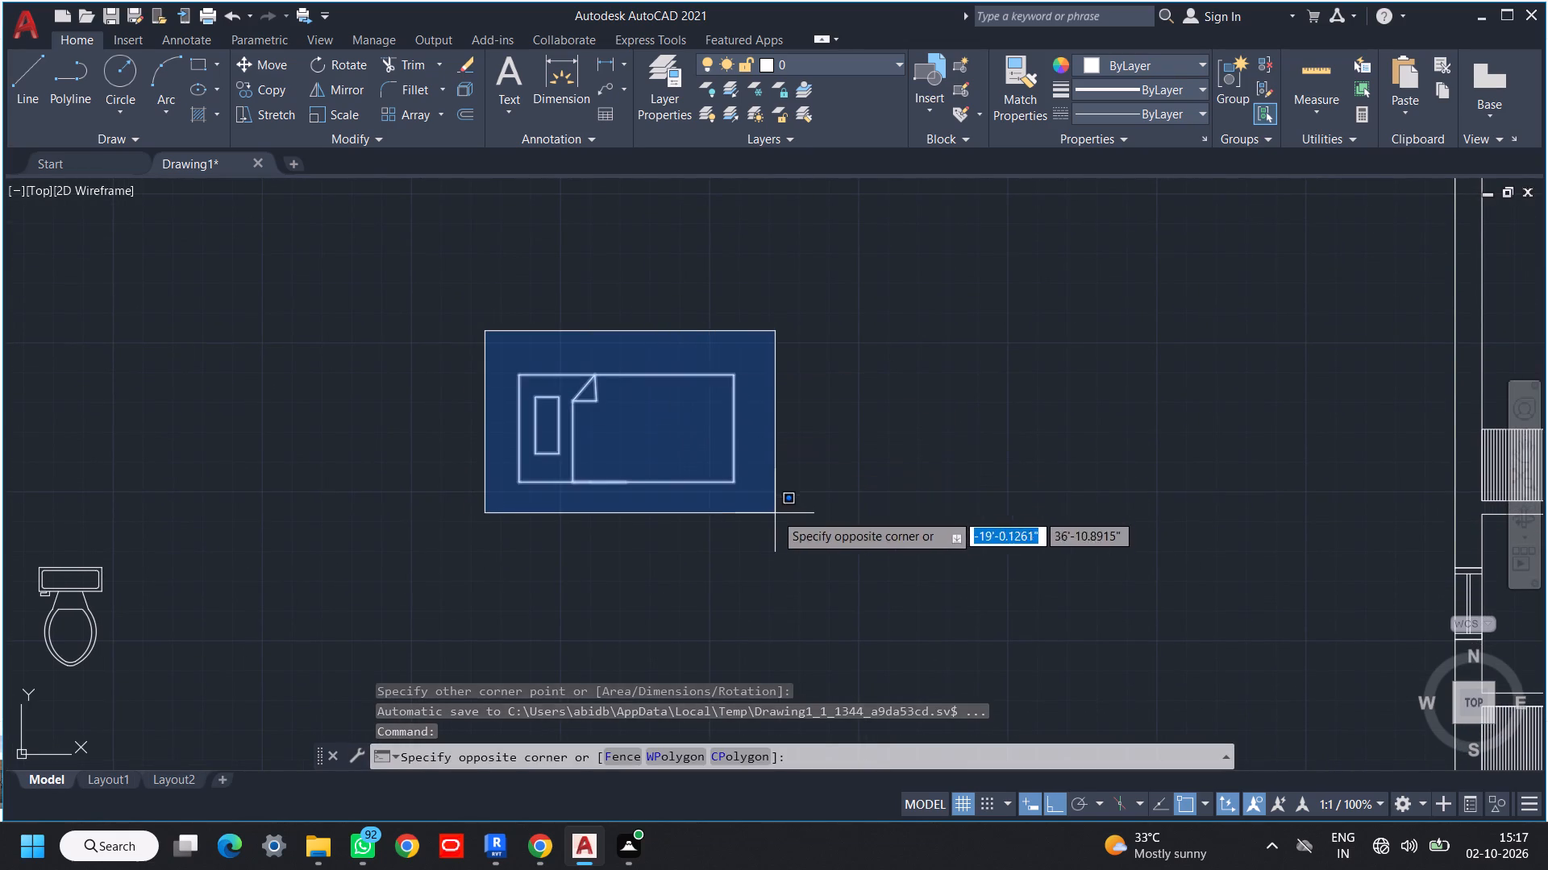
key(g)
key(space)
Copy the grouped single bed from its lower-left corner to two places in the upper bedroom, one above the other.
text(co)
key(space)
click(547, 480)
key(space)
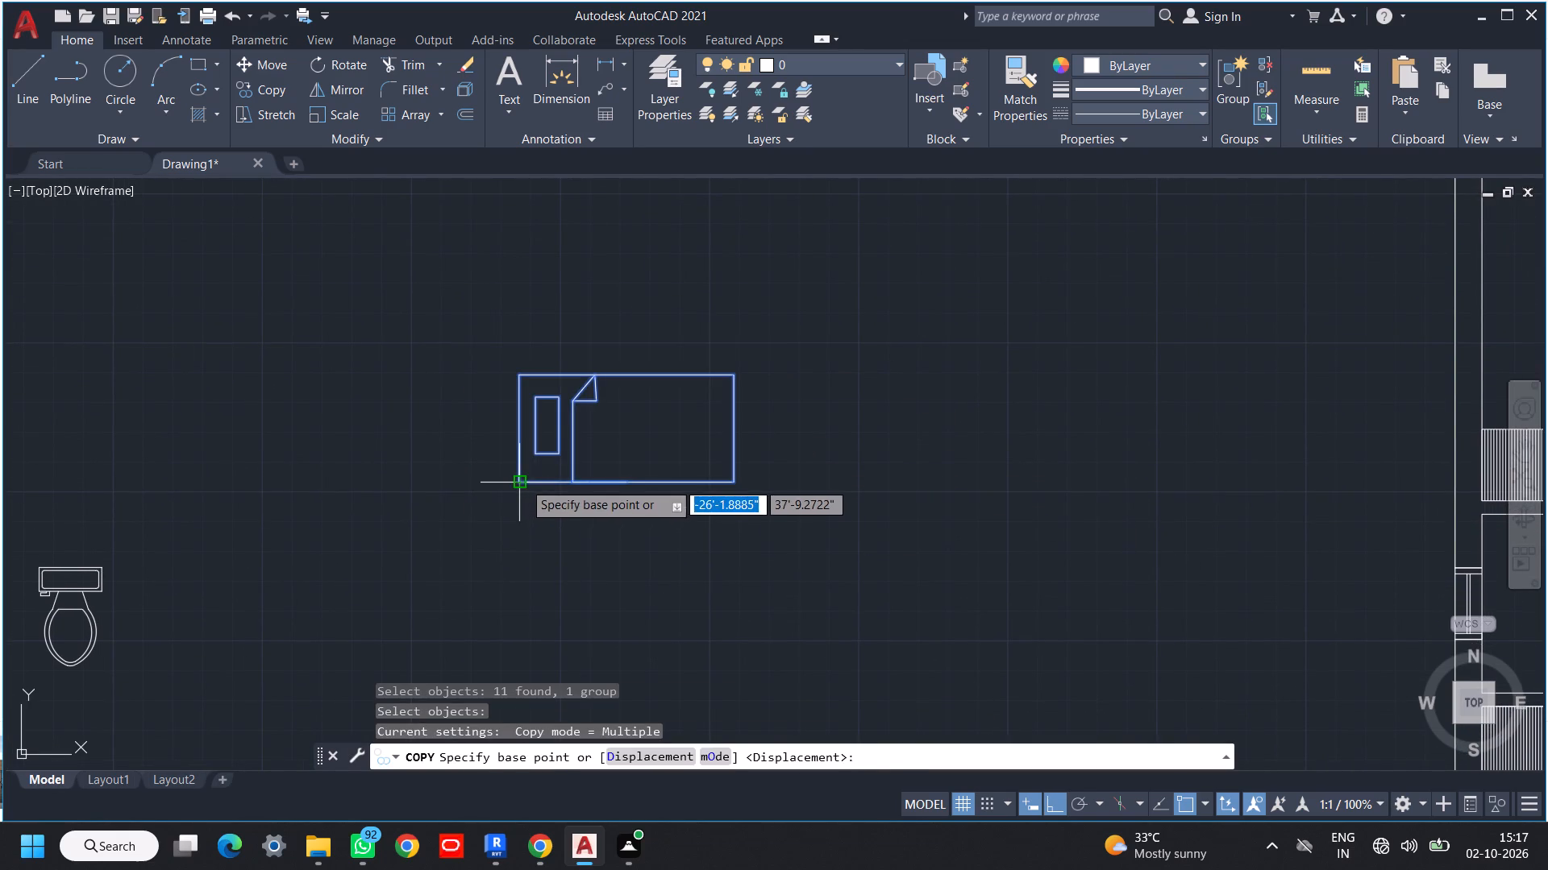
click(523, 483)
scroll(882, 476, down, 2)
middle_drag(947, 464, 776, 469)
middle_drag(973, 430, 840, 462)
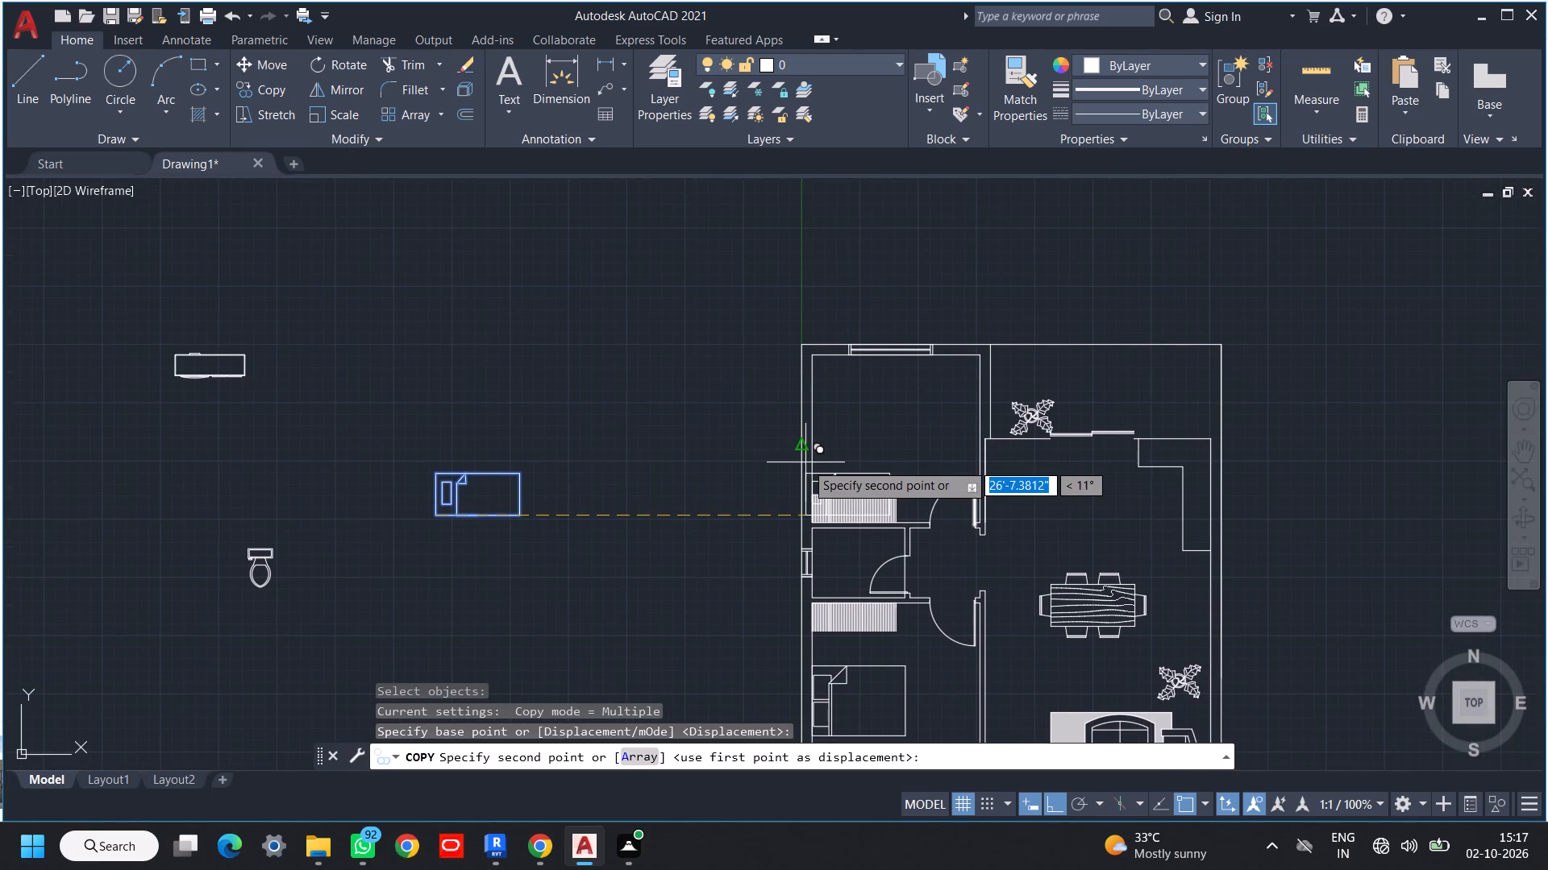
key(F8)
scroll(822, 462, up, 2)
middle_drag(822, 462, 695, 504)
scroll(695, 504, up, 1)
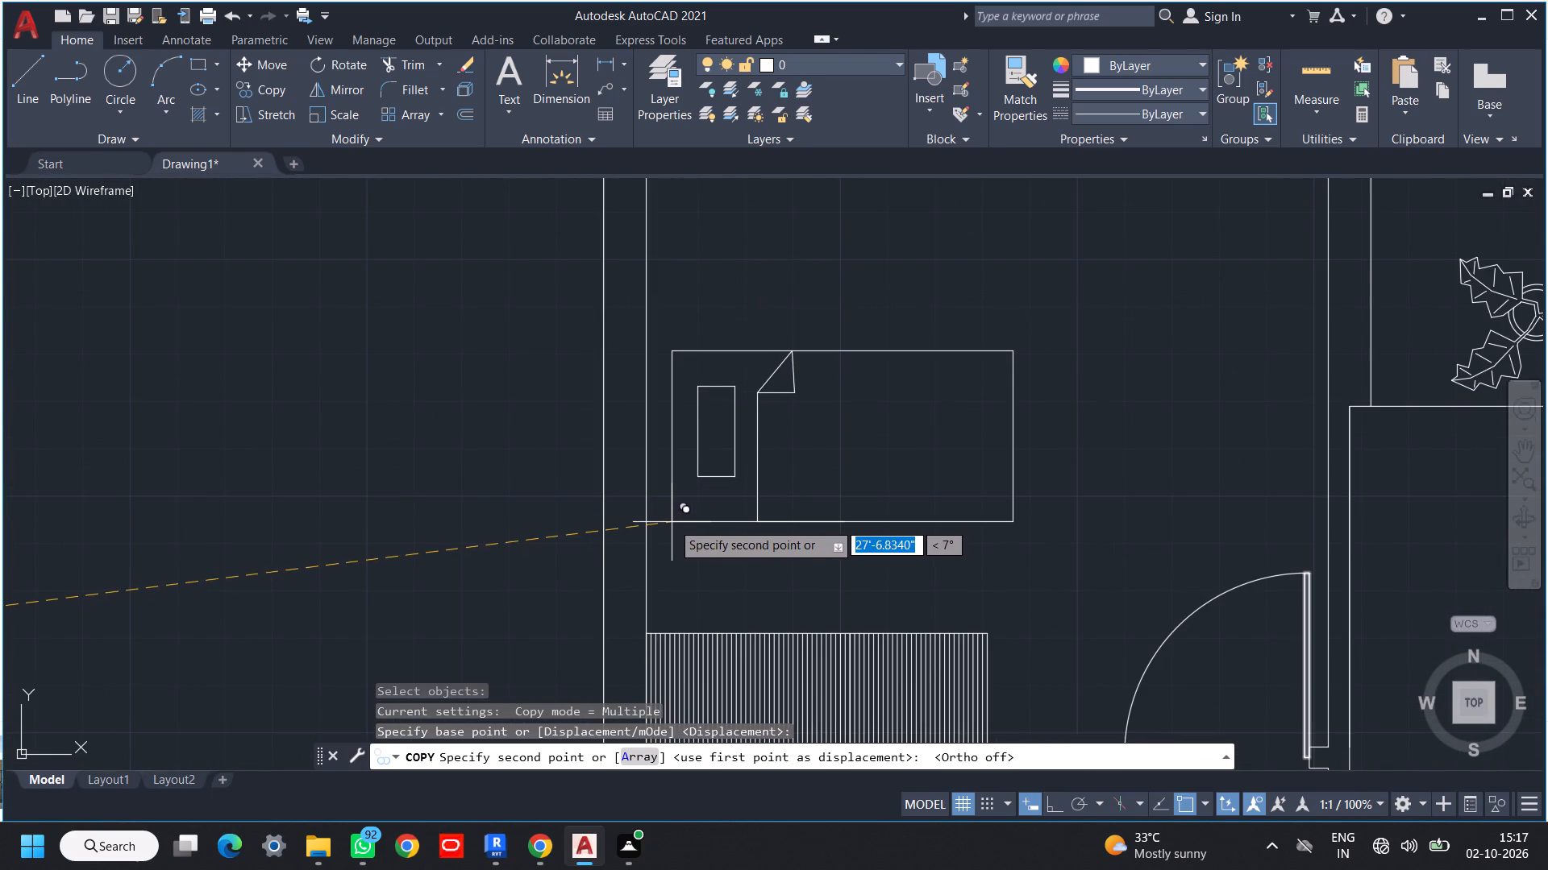
click(672, 522)
scroll(759, 468, down, 3)
middle_drag(759, 470, 752, 507)
scroll(742, 462, up, 2)
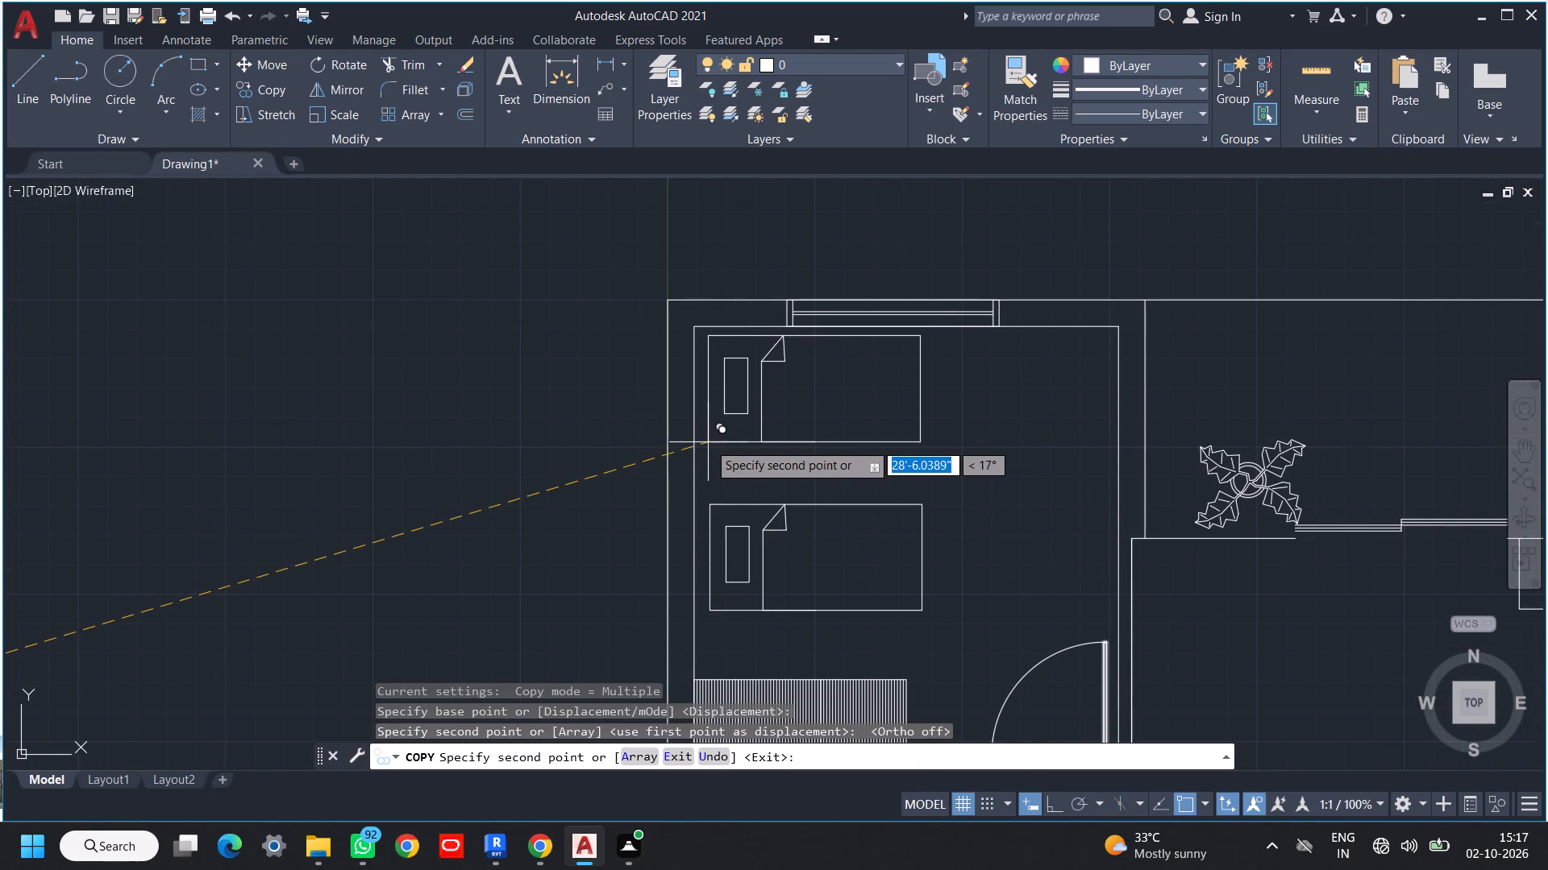
click(708, 442)
middle_drag(754, 449, 743, 467)
key(Escape)
key(Escape)
Move the upper bed copy by its top-left corner to the upper bedroom's inner top-left corner.
click(701, 438)
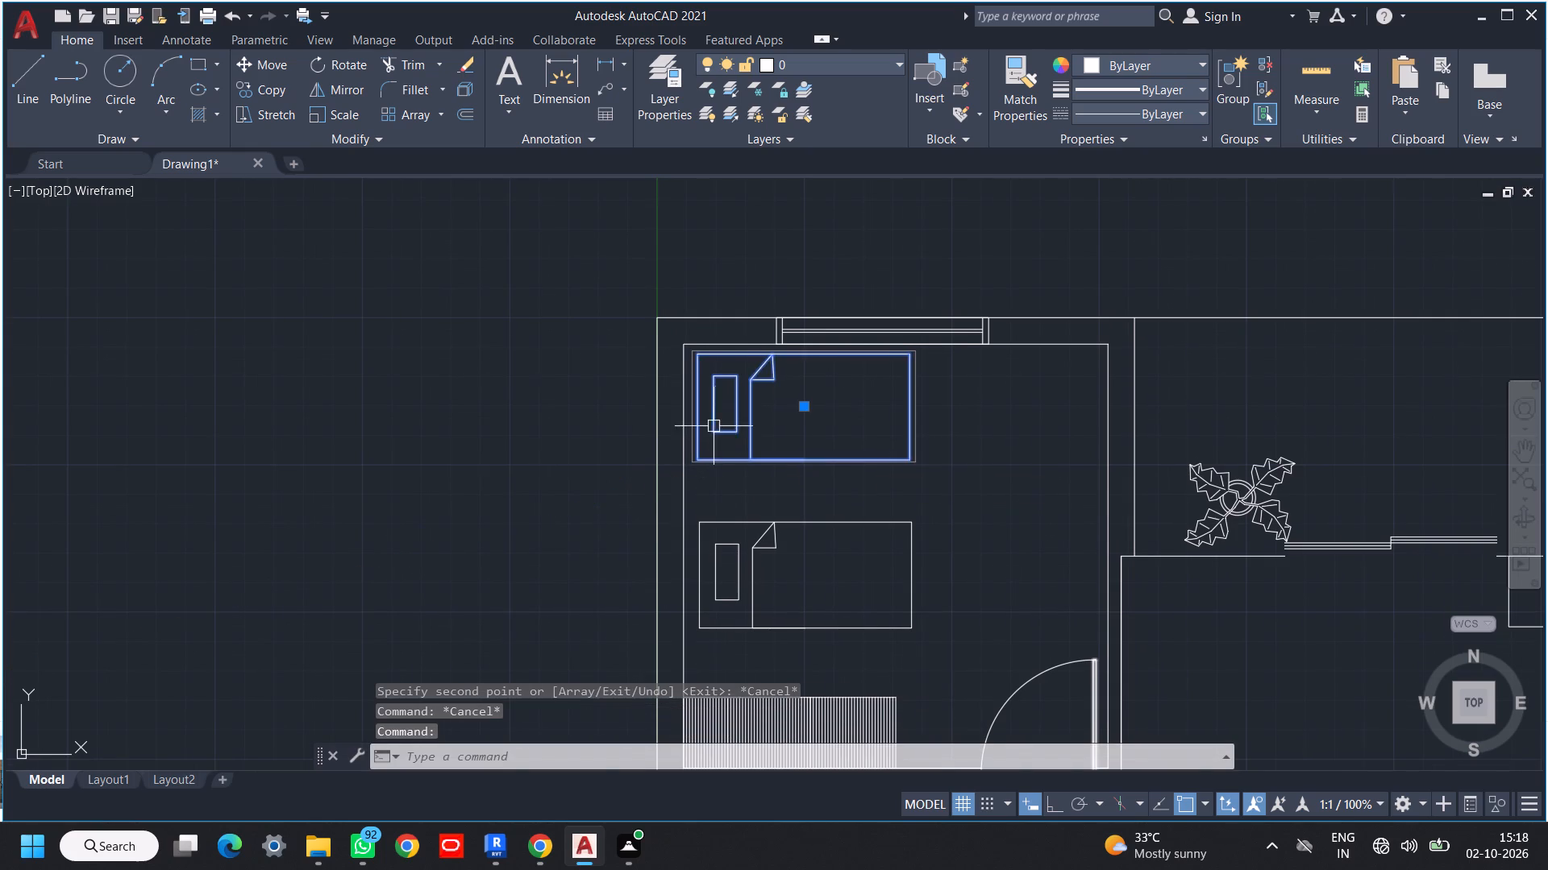
middle_drag(718, 433, 723, 449)
key(m)
key(space)
scroll(705, 381, up, 3)
click(683, 339)
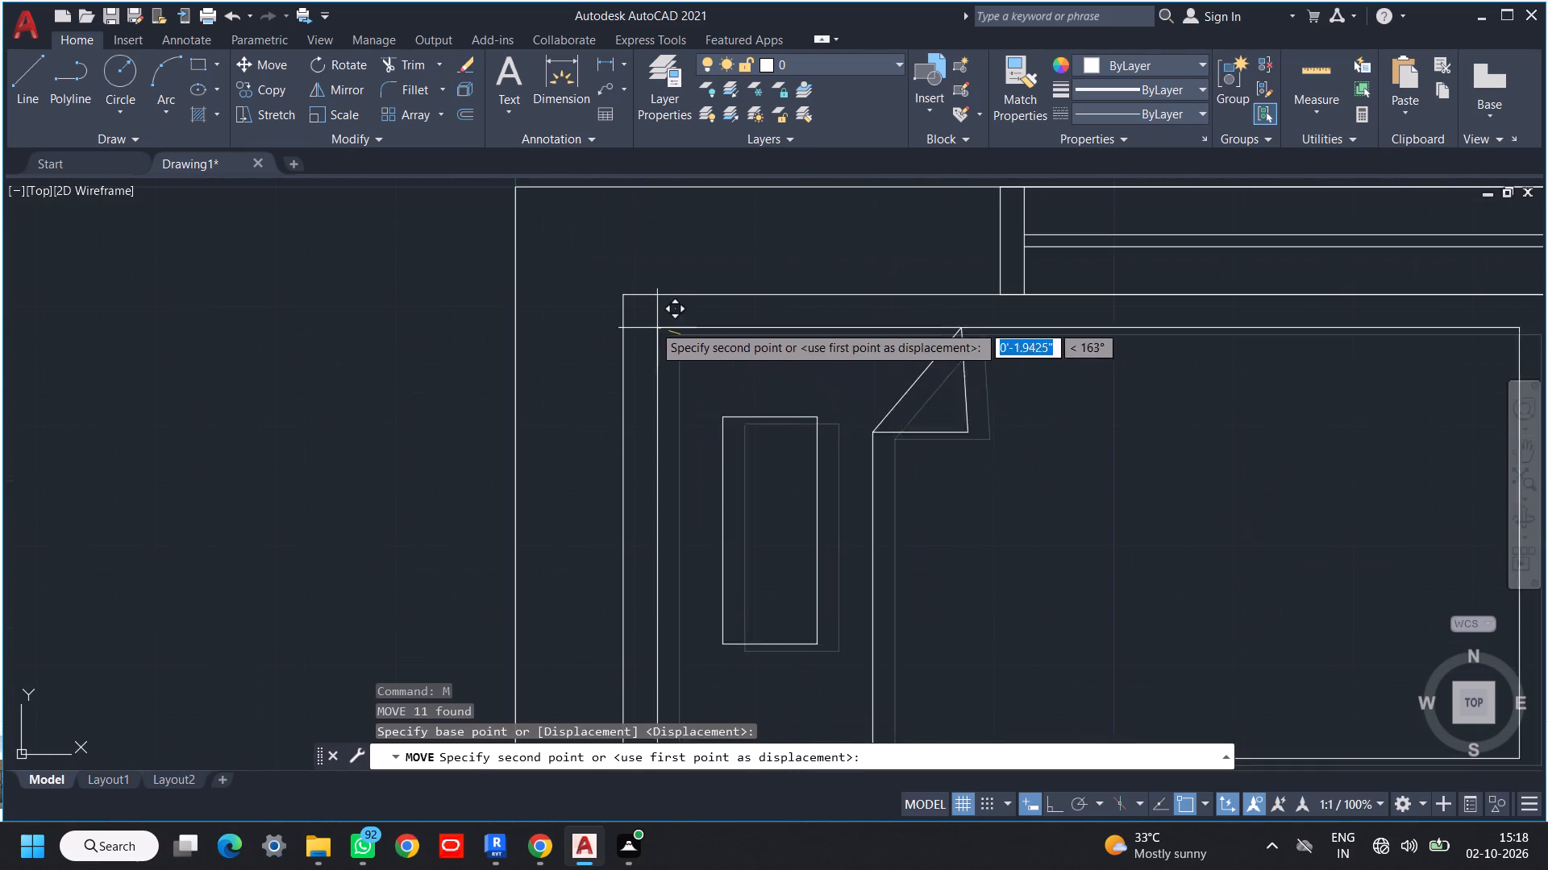
click(626, 293)
scroll(714, 342, down, 3)
middle_drag(819, 390, 772, 325)
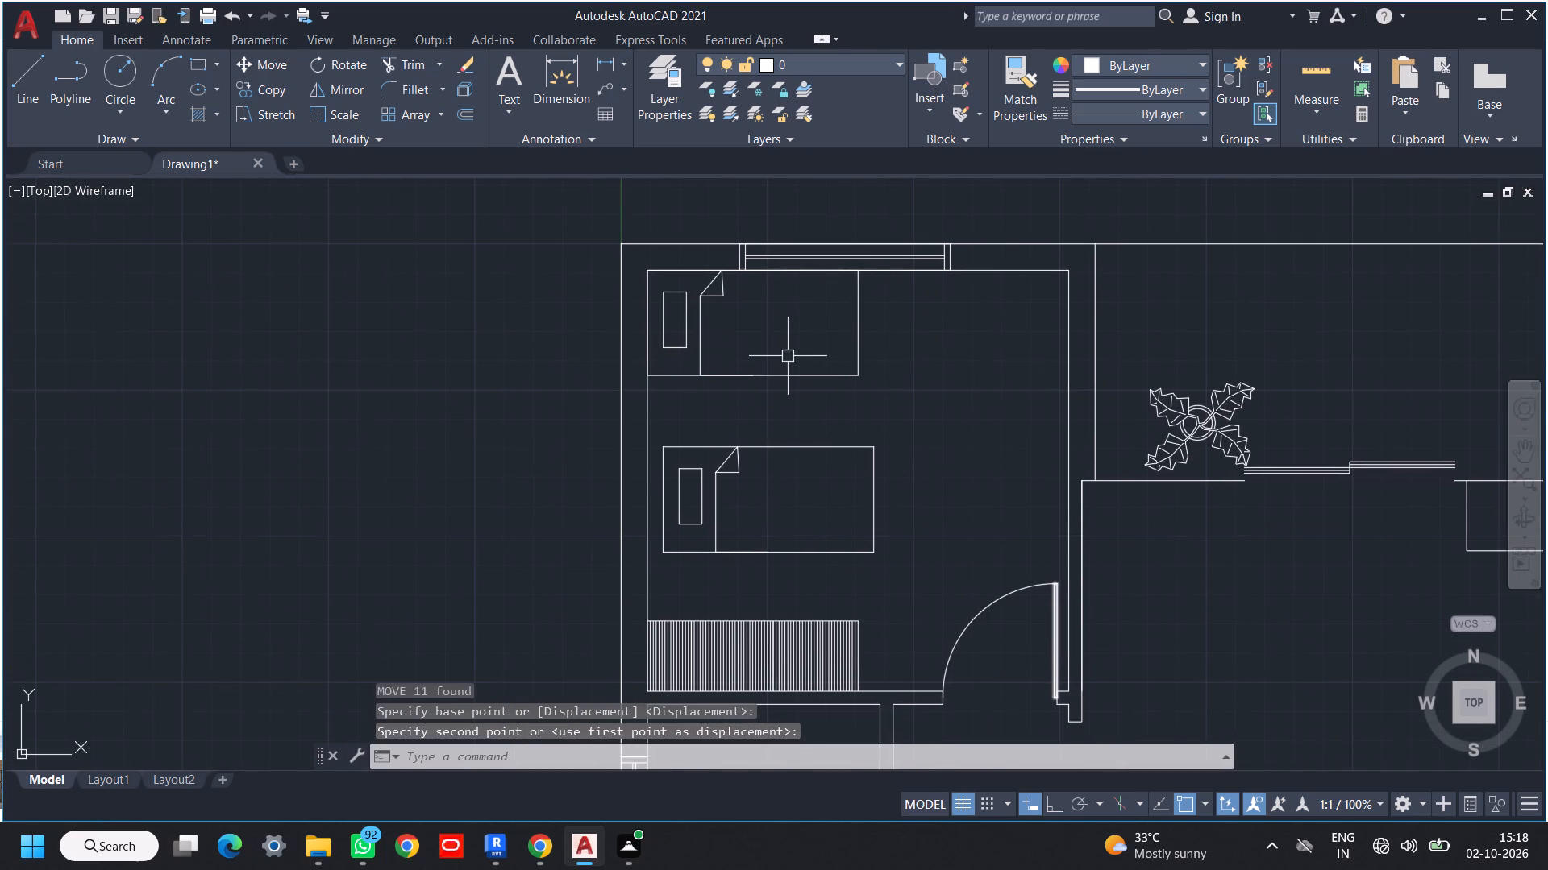
Move the lower single bed by its top-left corner horizontally onto the upper bedroom's left wall face.
scroll(795, 380, down, 1)
middle_drag(795, 384, 816, 323)
click(773, 367)
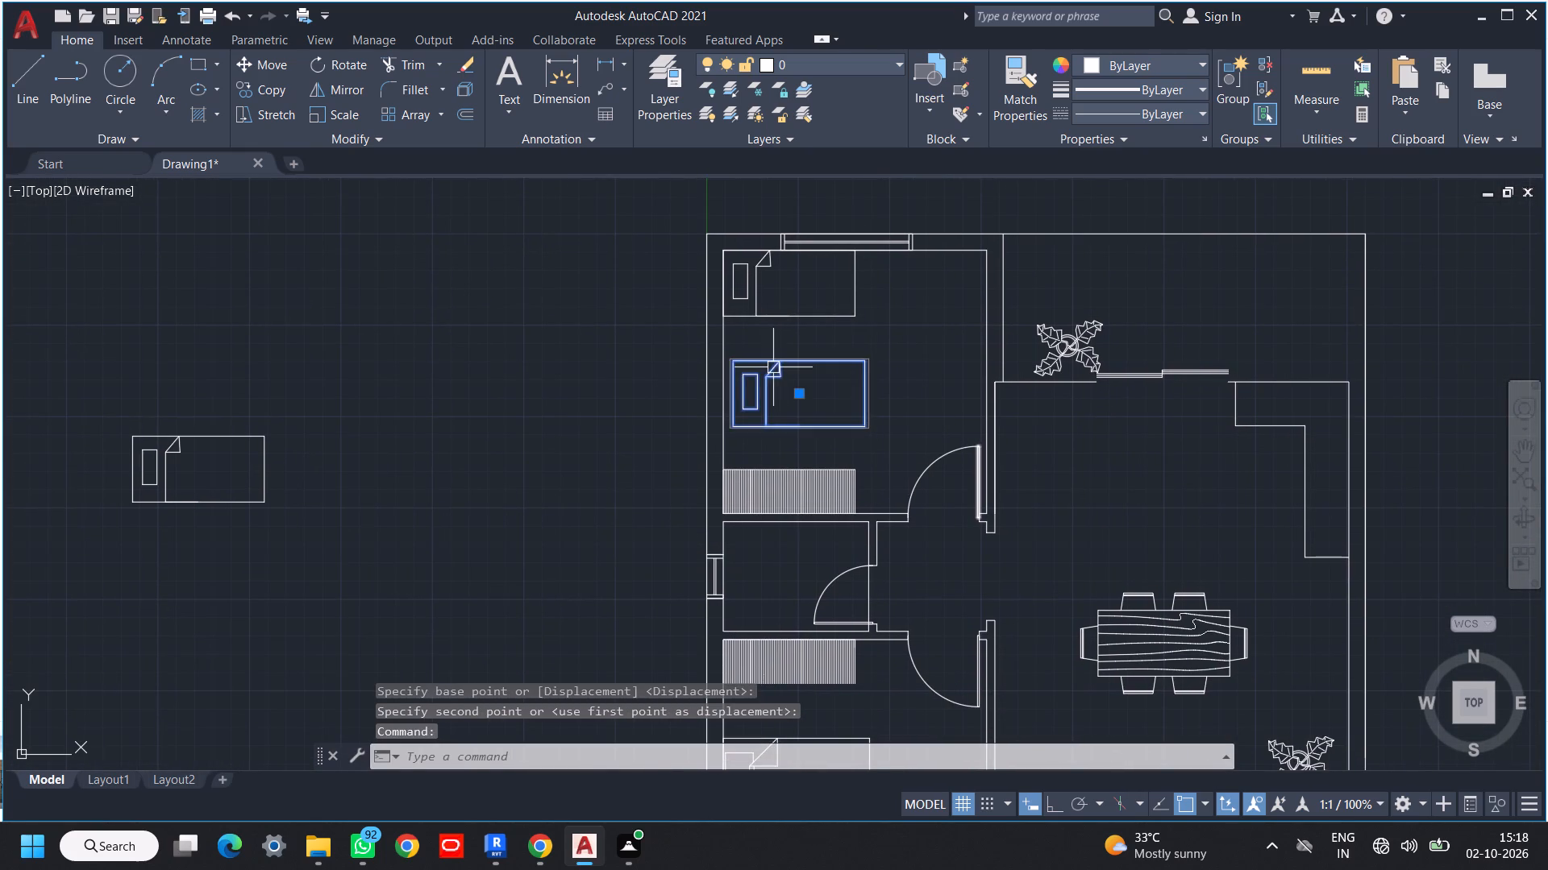
key(m)
key(space)
scroll(737, 371, up, 3)
click(718, 328)
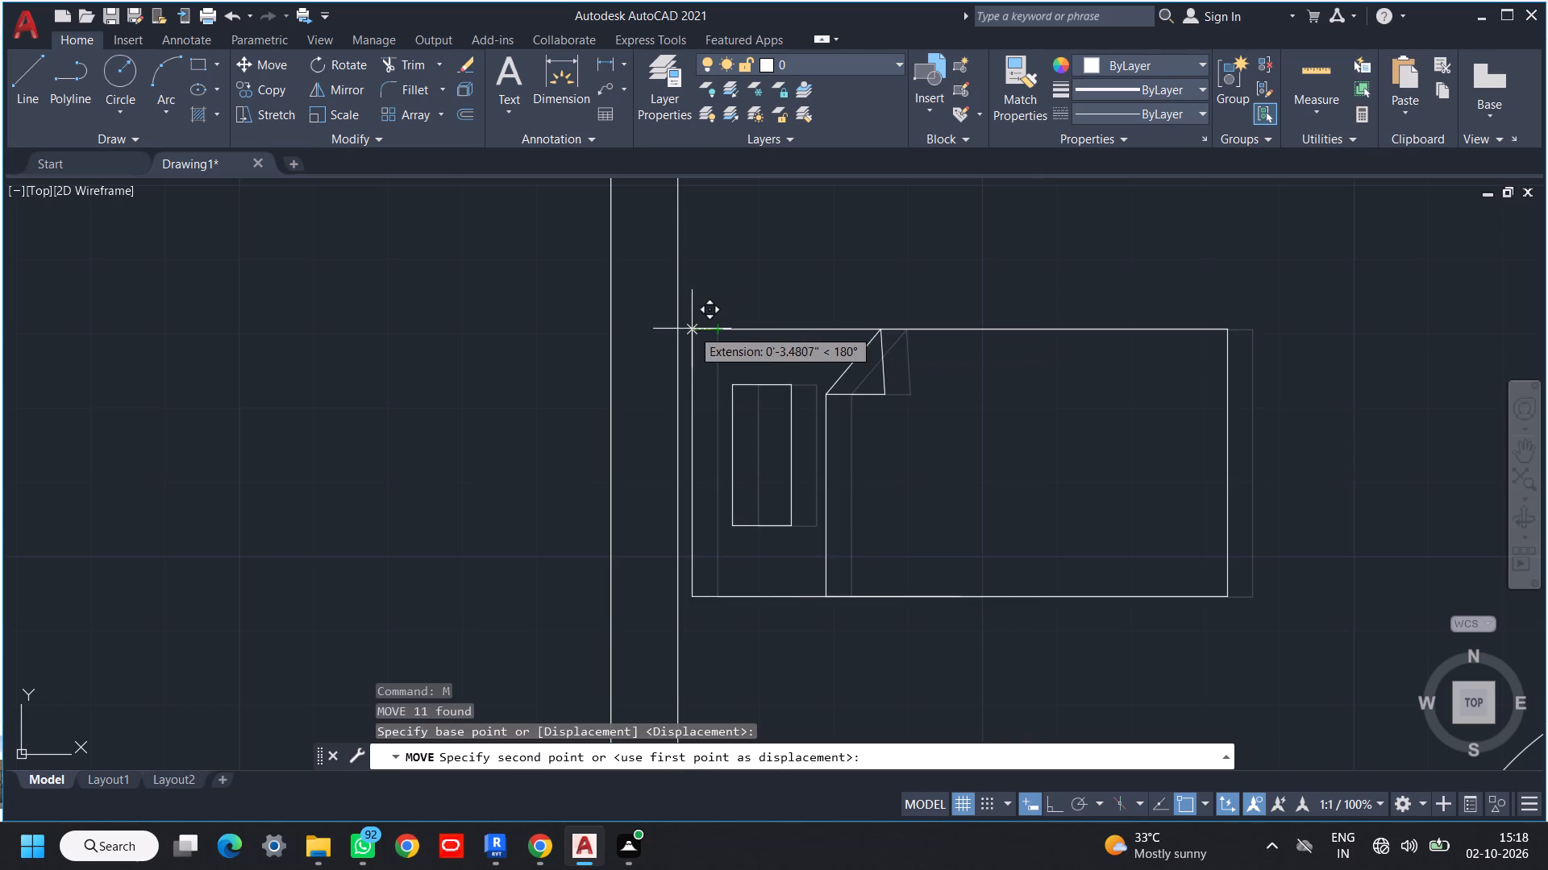
click(673, 329)
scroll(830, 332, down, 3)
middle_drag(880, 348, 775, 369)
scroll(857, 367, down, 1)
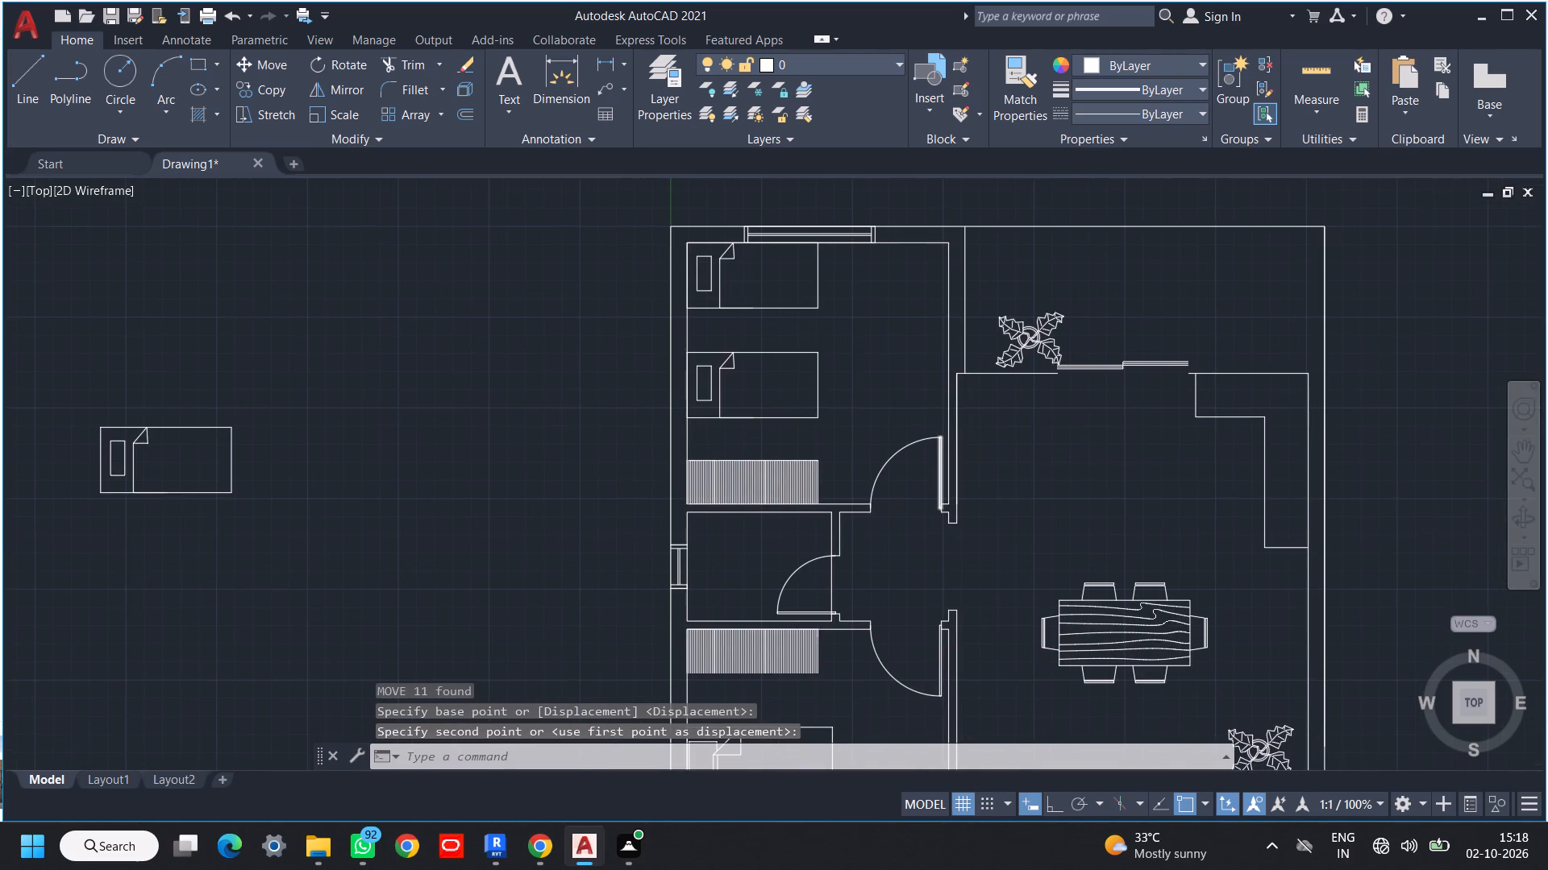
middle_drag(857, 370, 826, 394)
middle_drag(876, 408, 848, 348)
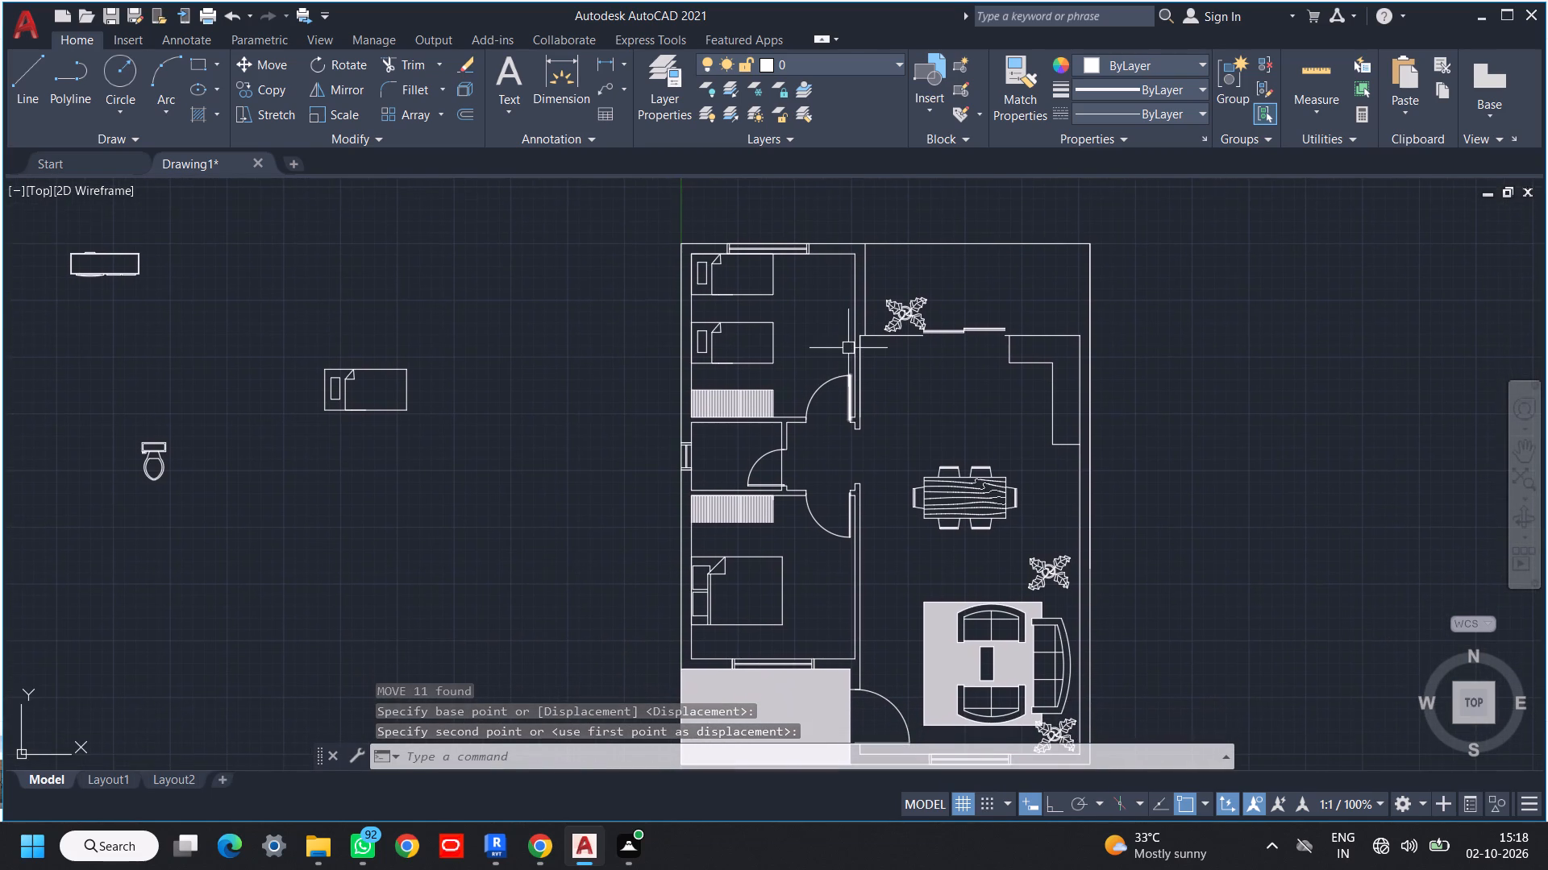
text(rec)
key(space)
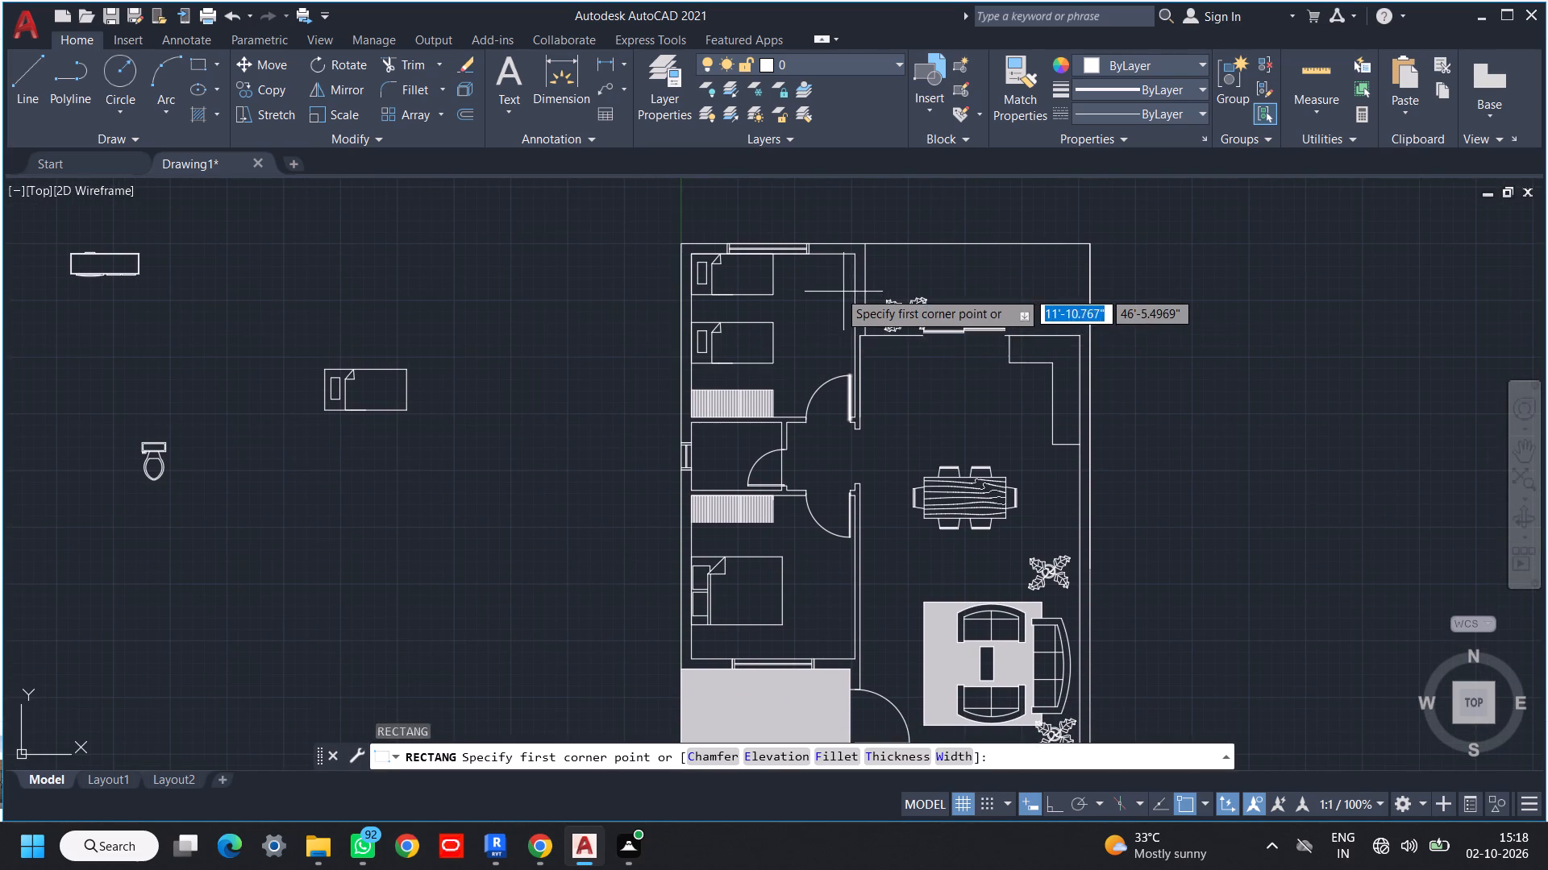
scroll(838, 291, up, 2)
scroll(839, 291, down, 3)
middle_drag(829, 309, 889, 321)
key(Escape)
Rotate the TV unit block outside the plan 90° clockwise about its centre so it stands vertically.
drag(496, 261, 481, 272)
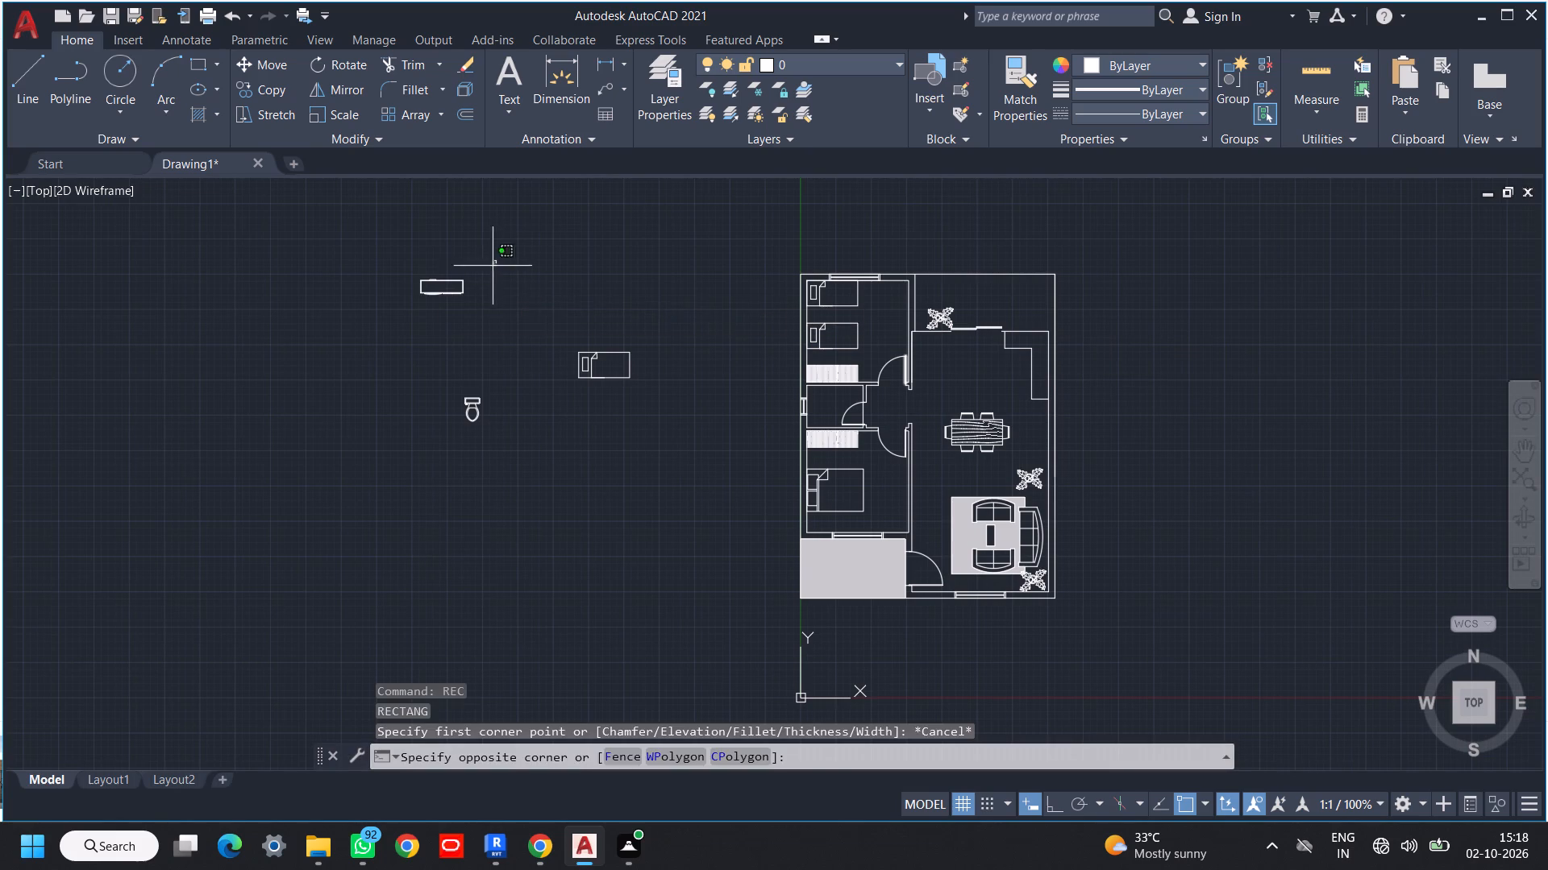
click(389, 309)
text(ro)
key(space)
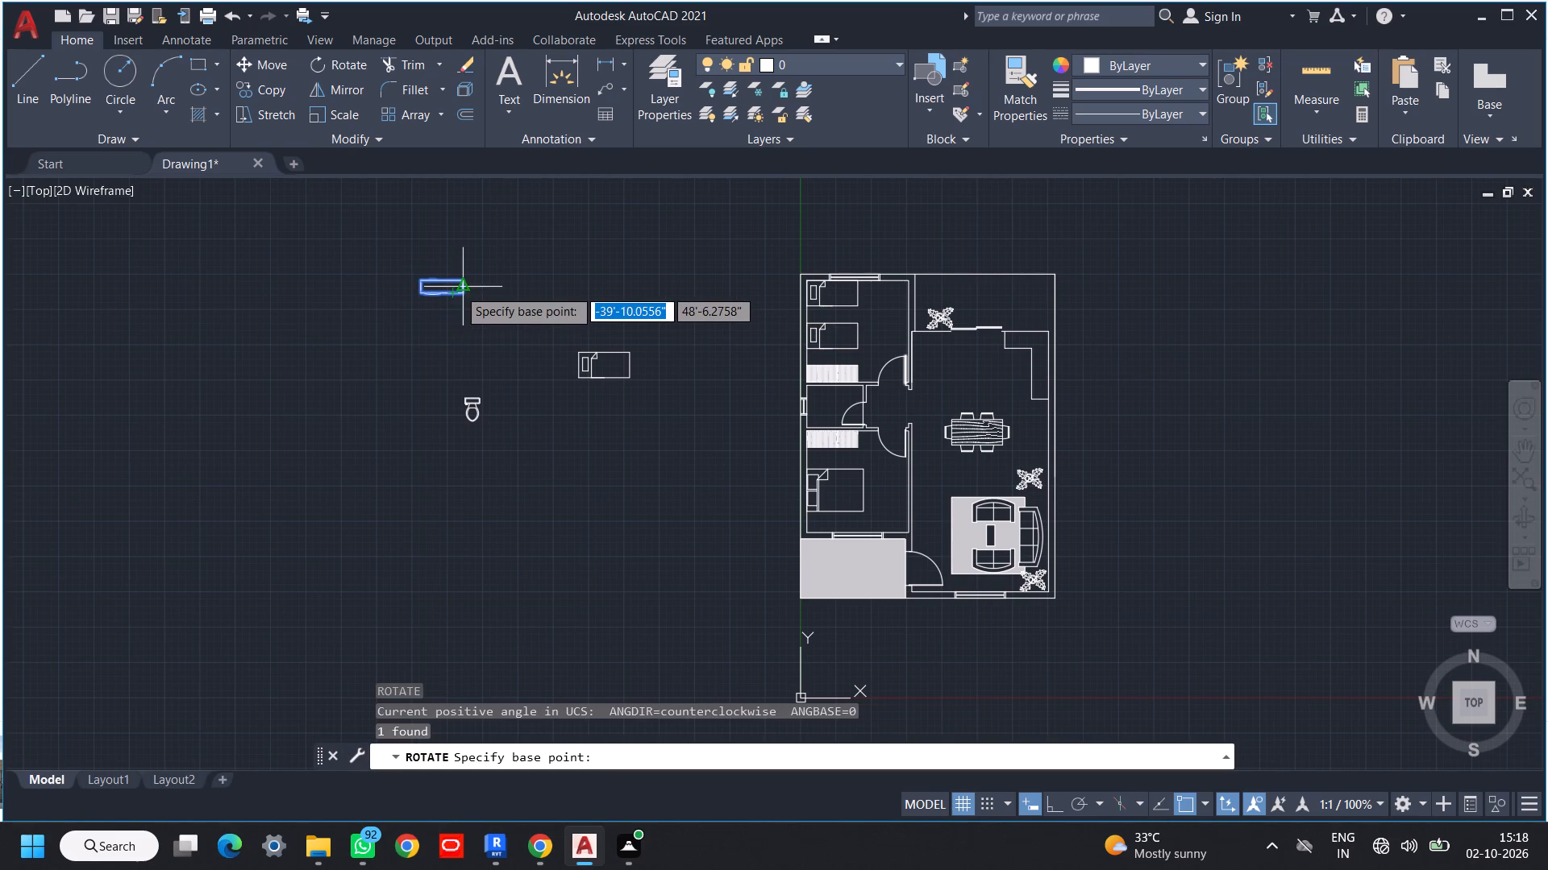
scroll(456, 288, up, 3)
click(397, 275)
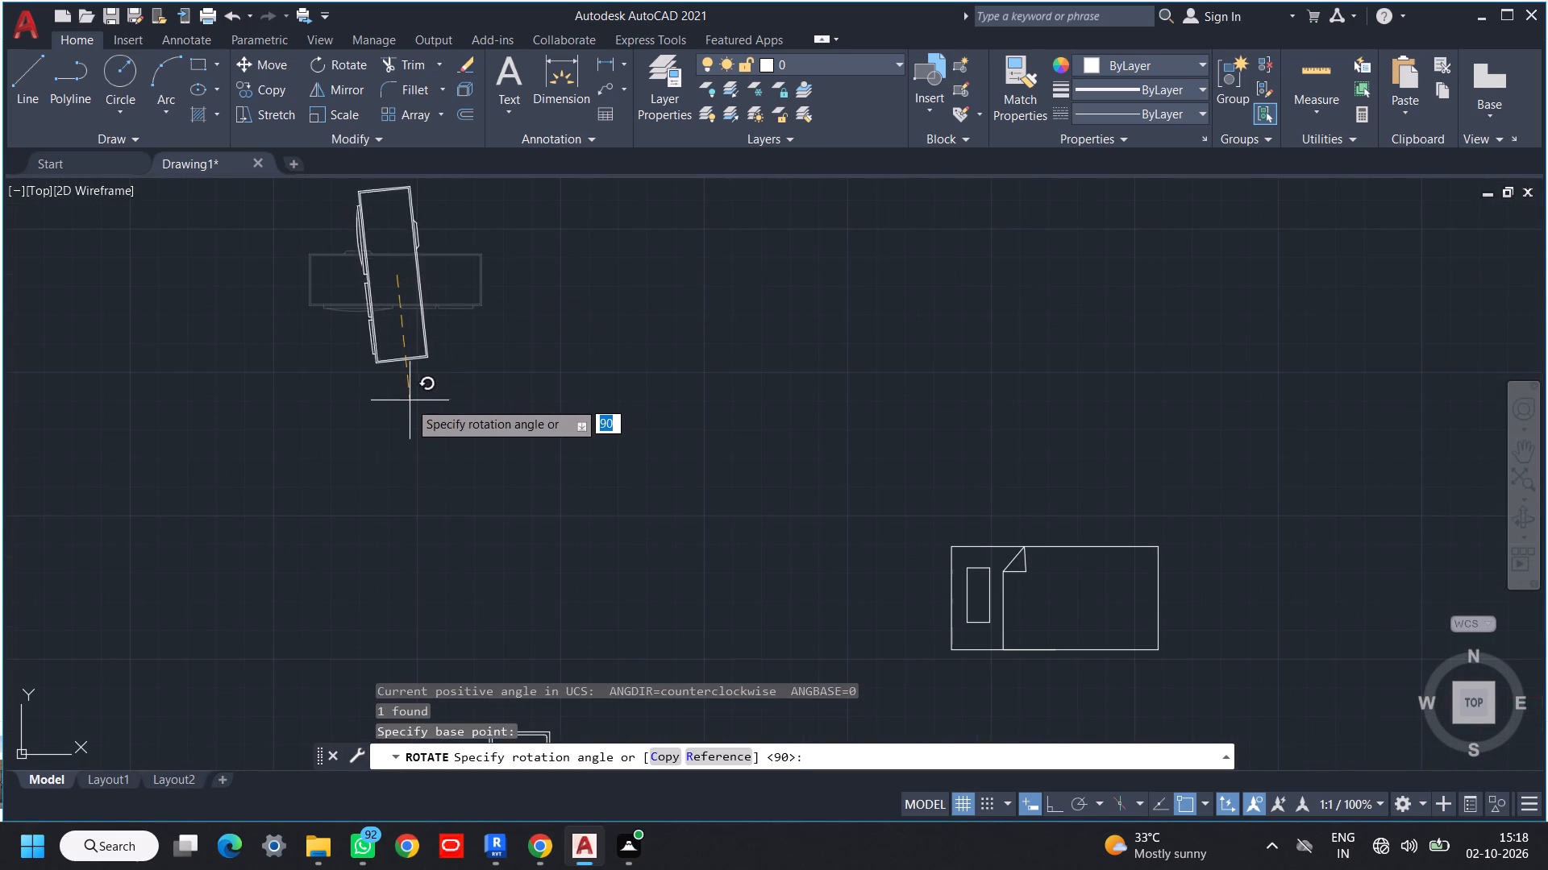
key(F8)
click(408, 402)
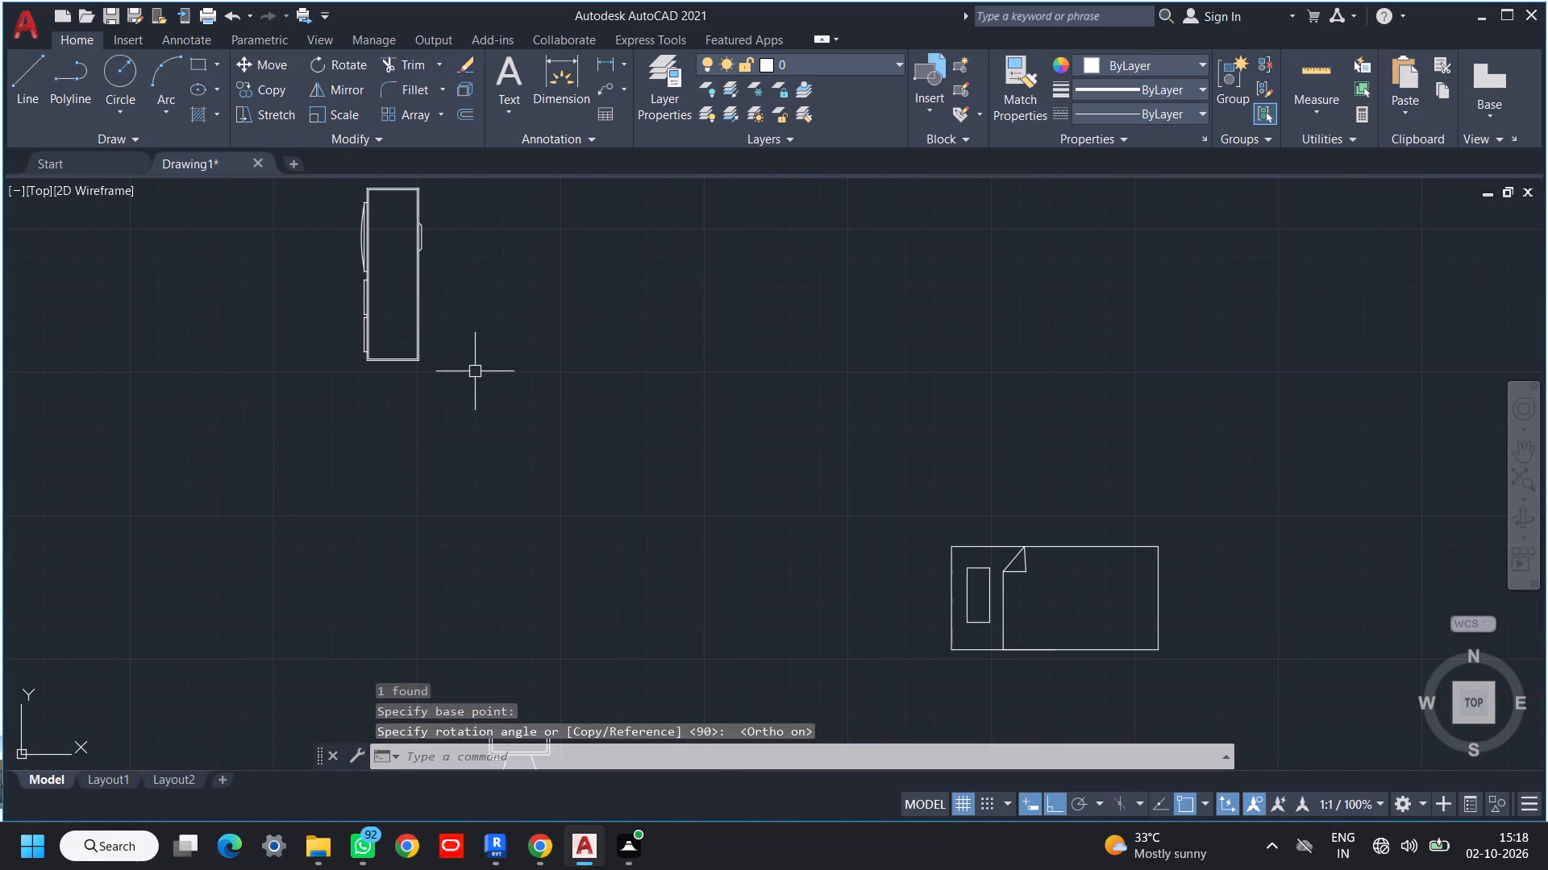
Copy the rotated TV unit by the midpoint of its long back edge onto the upper bedroom's right wall.
middle_drag(477, 371, 526, 437)
drag(522, 213, 516, 233)
click(380, 482)
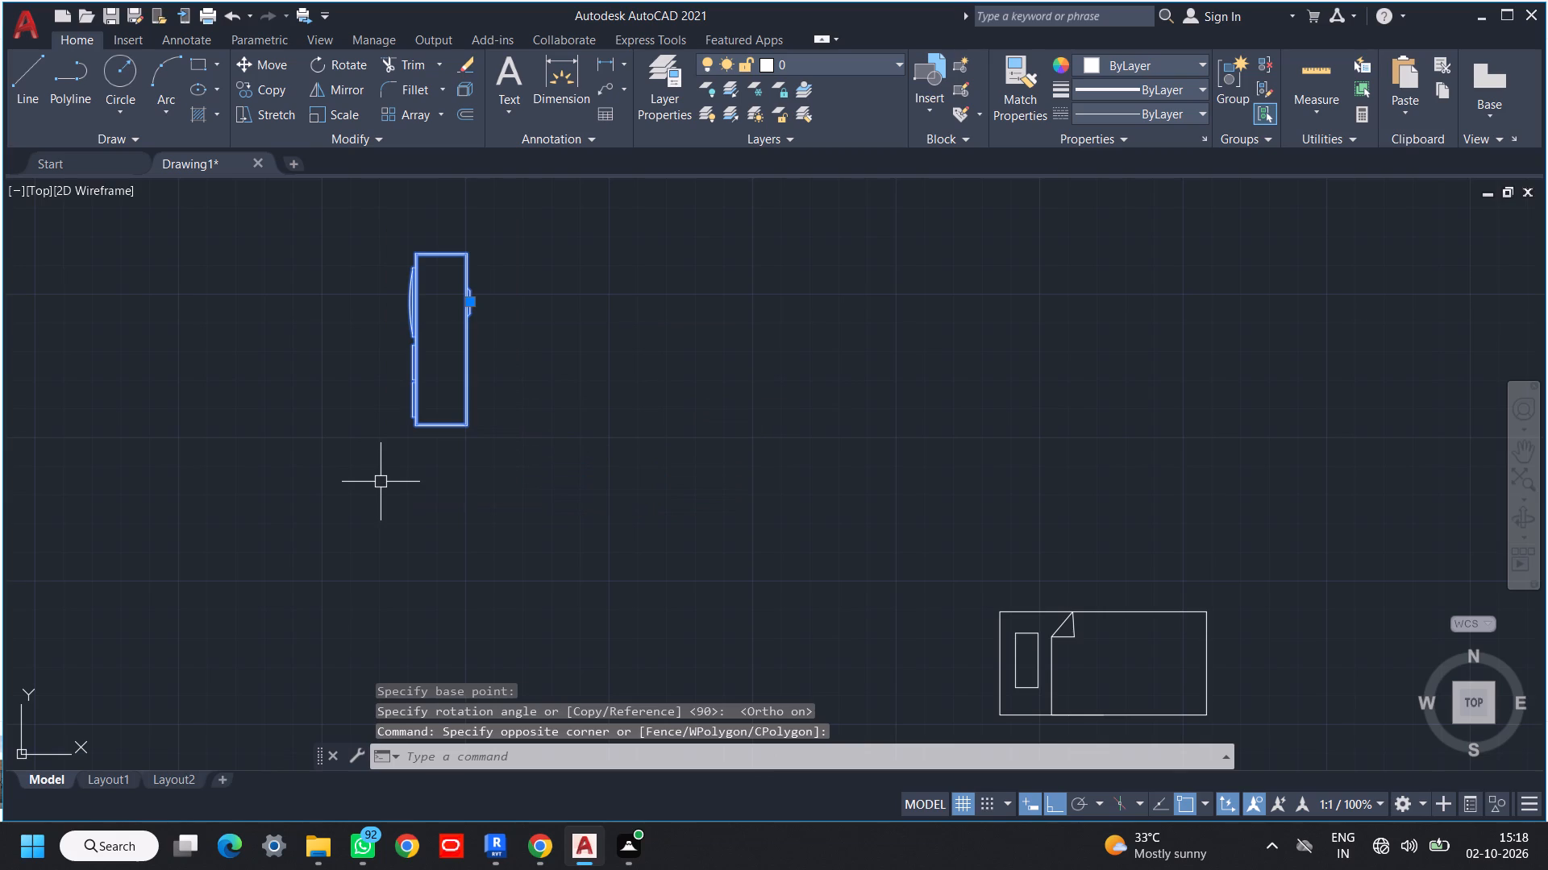
key(c)
text(o)
key(space)
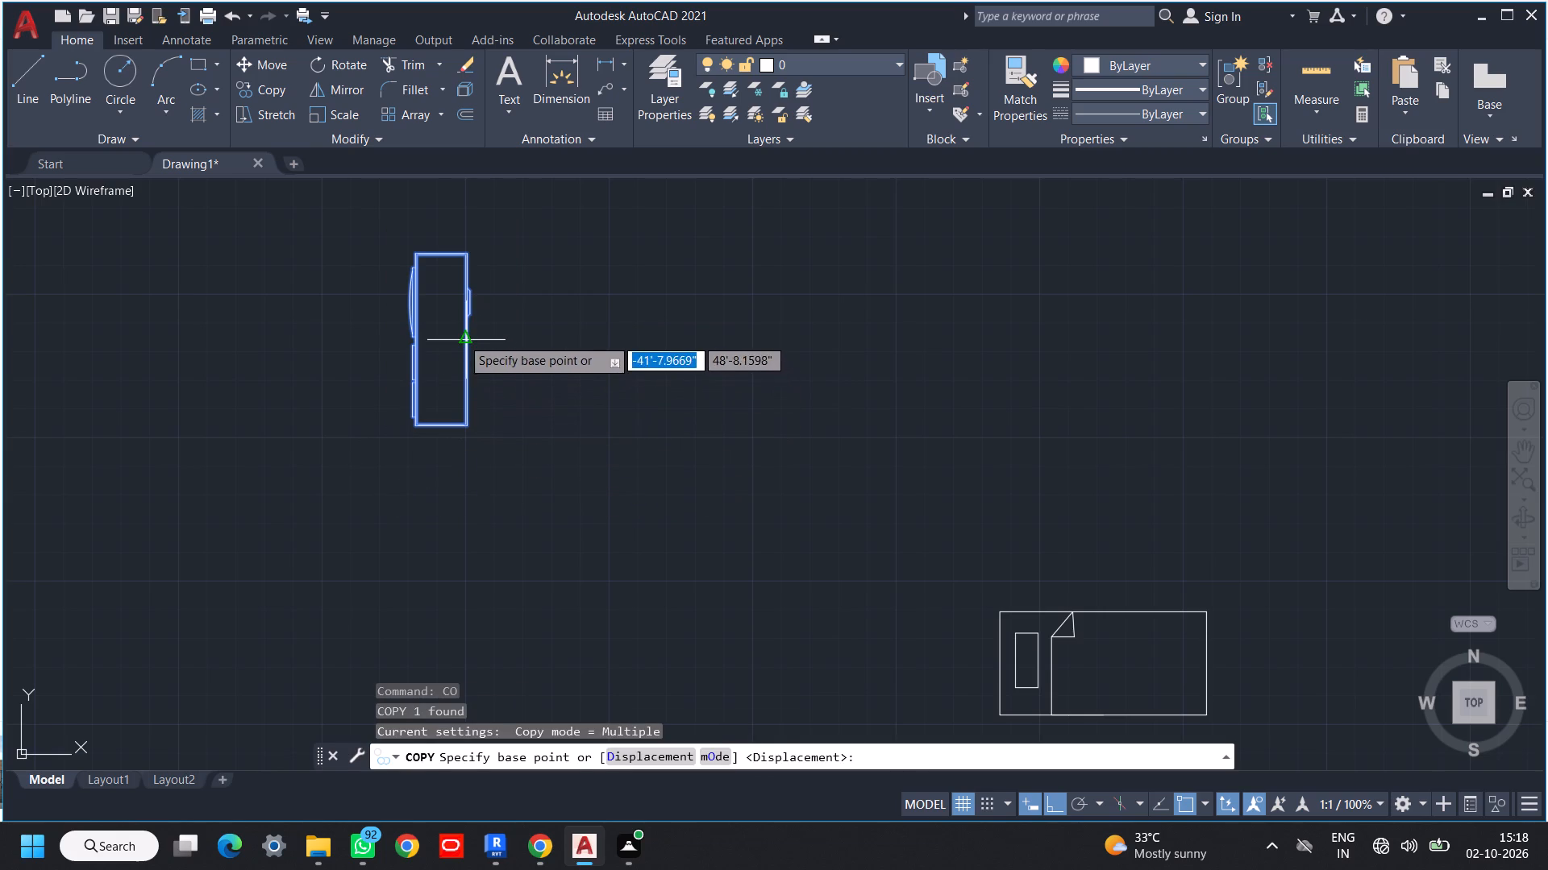
click(461, 338)
scroll(684, 358, down, 4)
middle_drag(814, 366, 593, 400)
scroll(708, 427, up, 3)
middle_drag(734, 427, 547, 415)
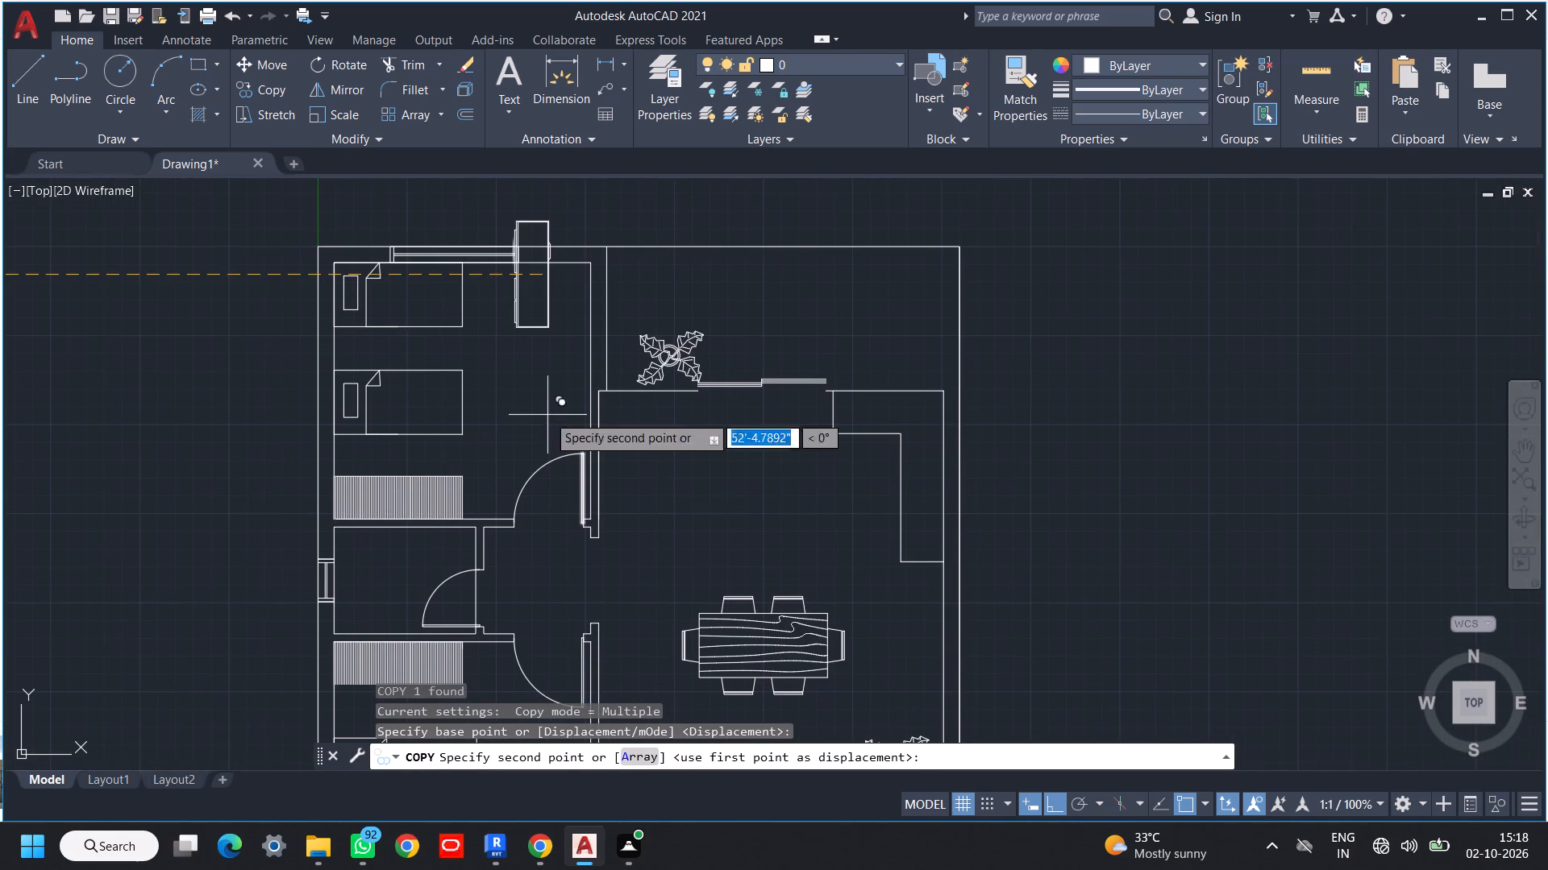
key(F8)
scroll(575, 349, up, 2)
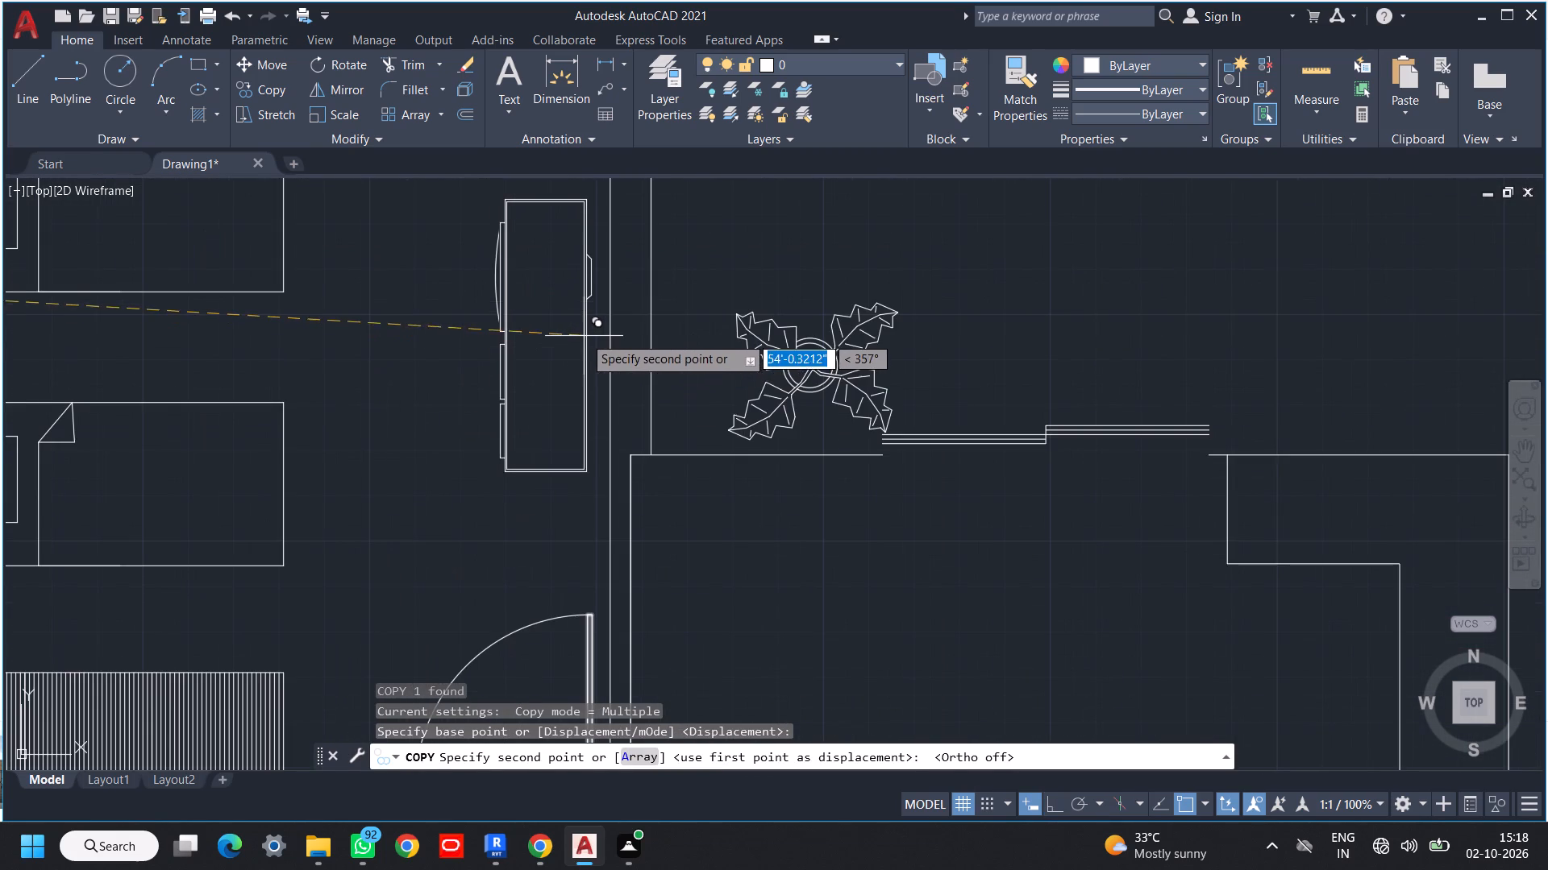
click(600, 321)
scroll(601, 324, down, 1)
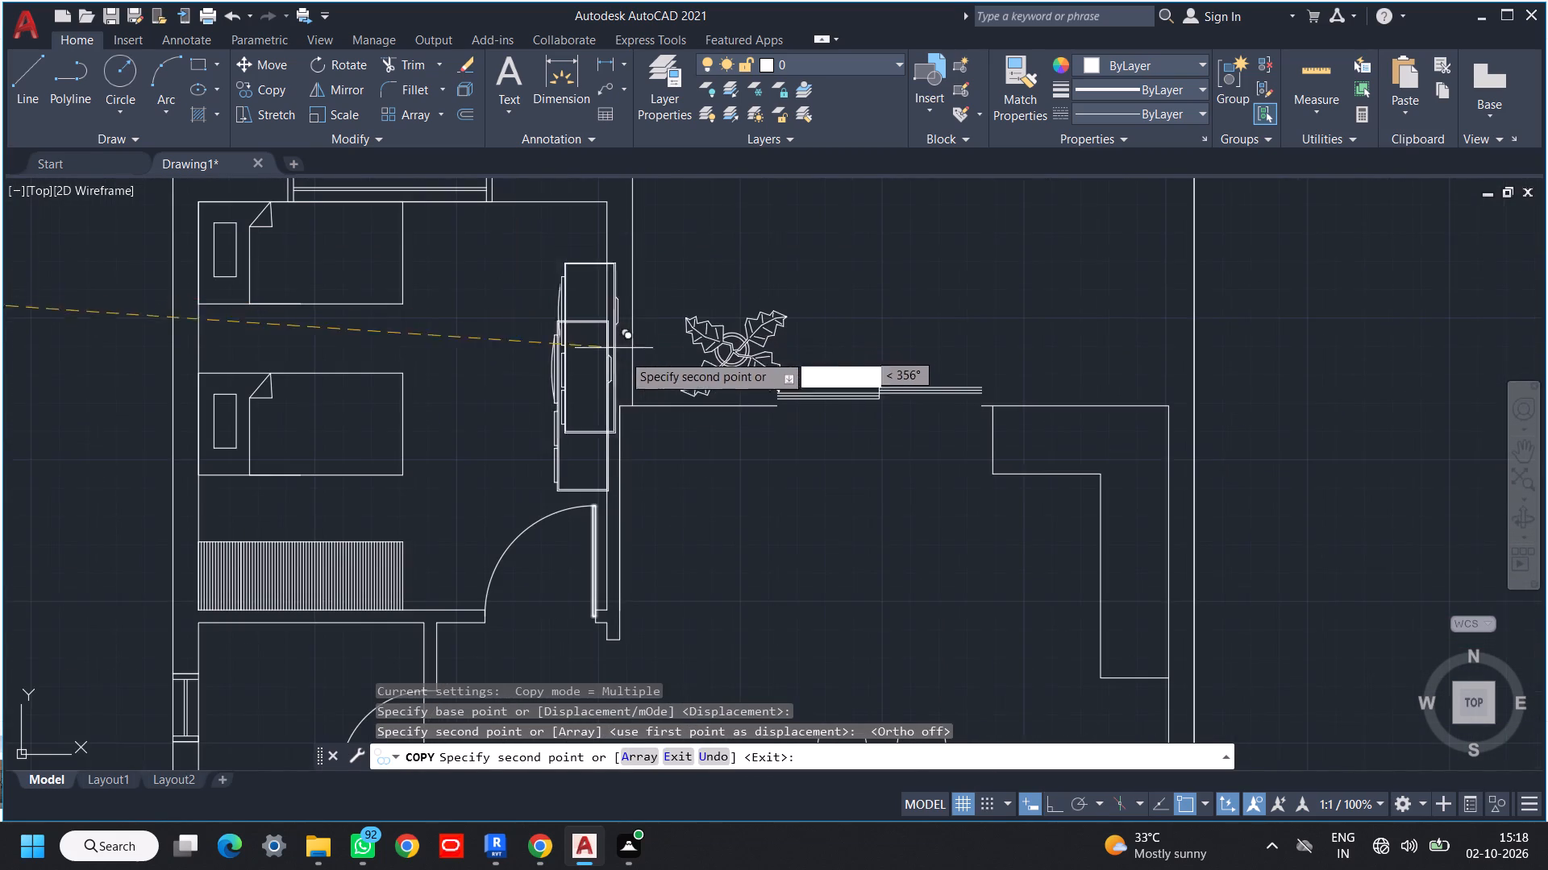
middle_drag(664, 374, 736, 450)
key(Escape)
Move the TV unit copy in the upper bedroom straight up along the wall by 1'.
click(631, 408)
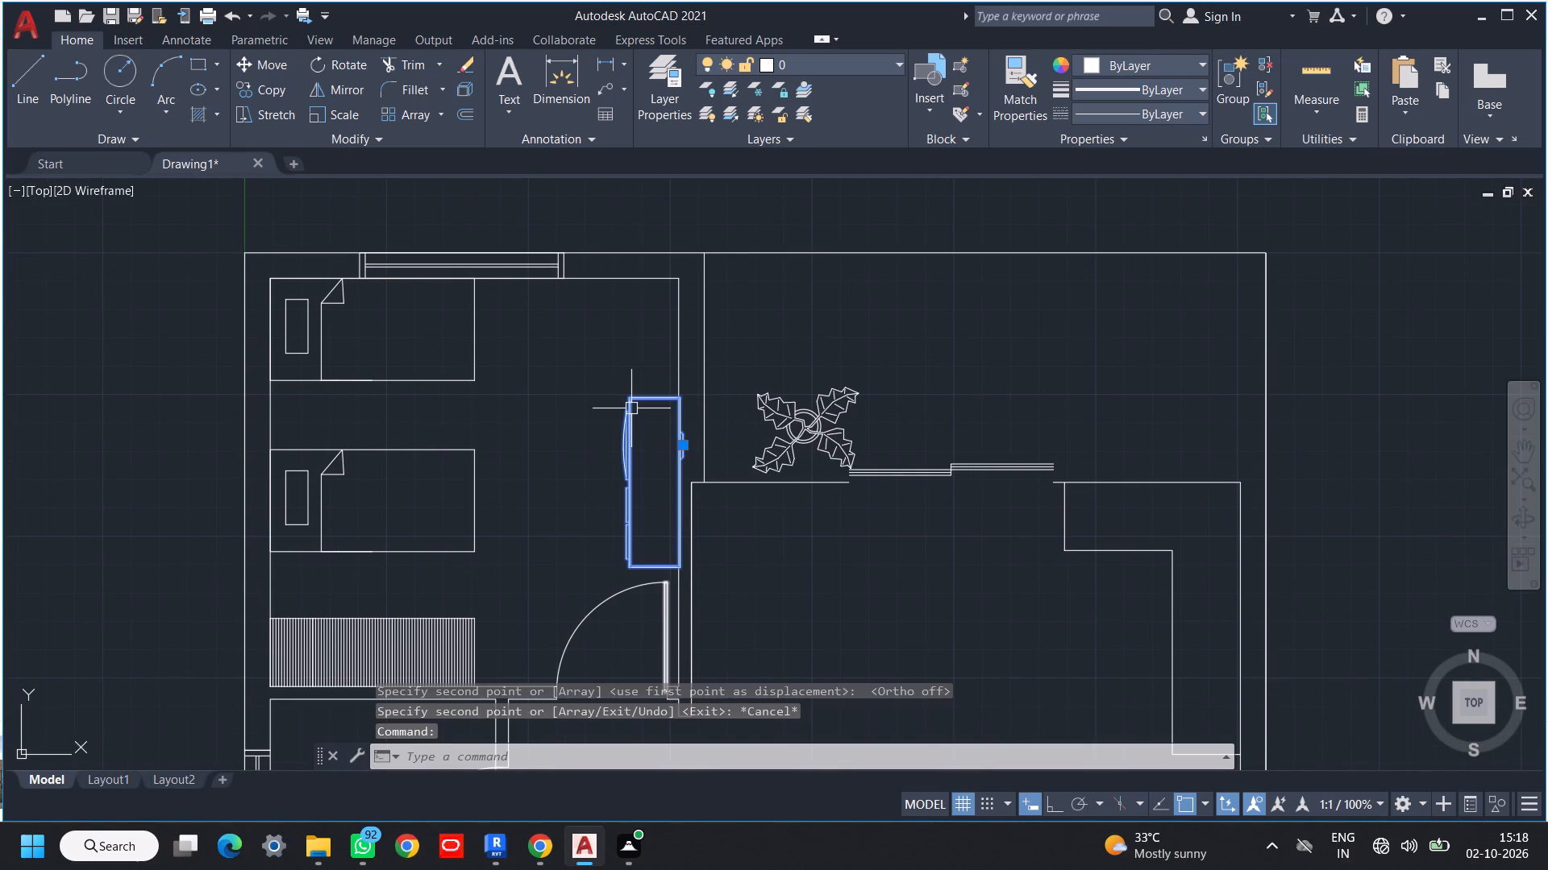
text(m)
key(space)
click(633, 398)
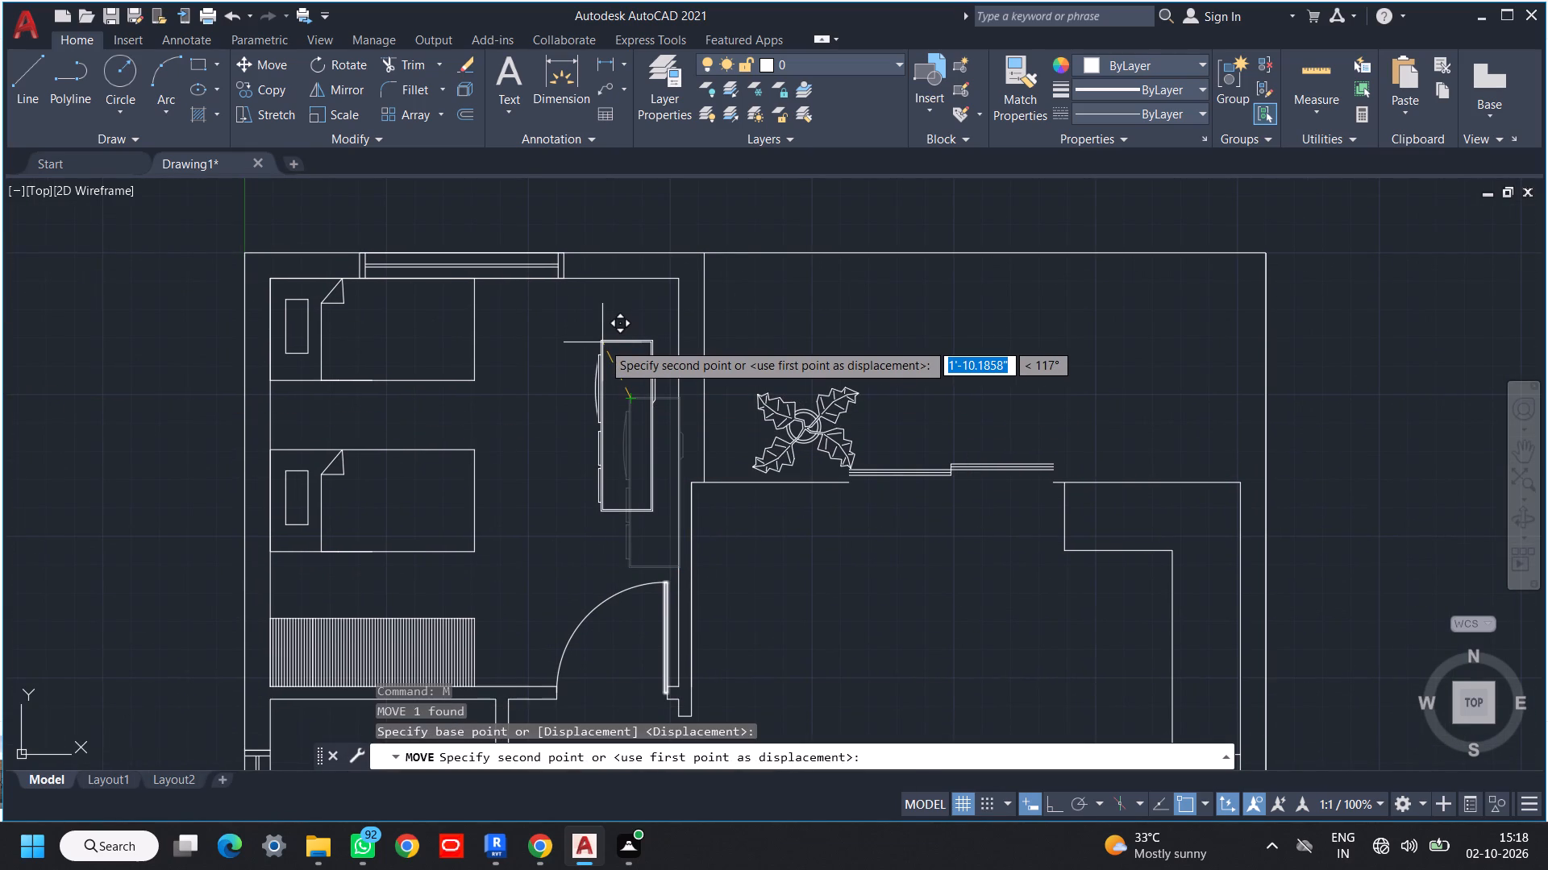
key(F8)
text(1')
key(Return)
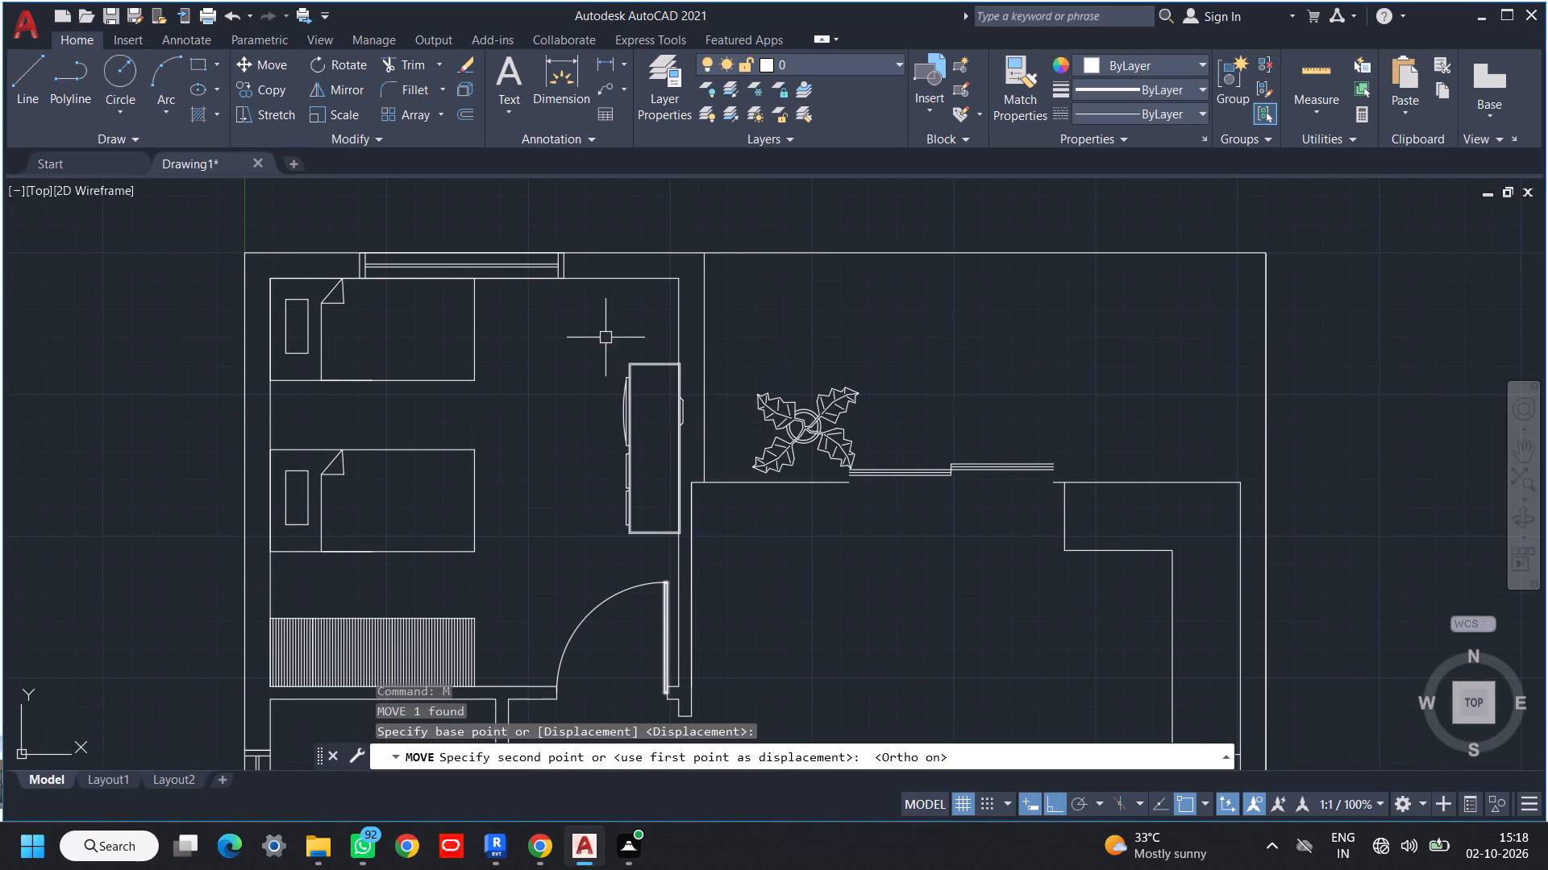
Move the upper bedroom's TV unit a further 1' straight up along the wall.
click(641, 342)
click(596, 404)
key(m)
key(space)
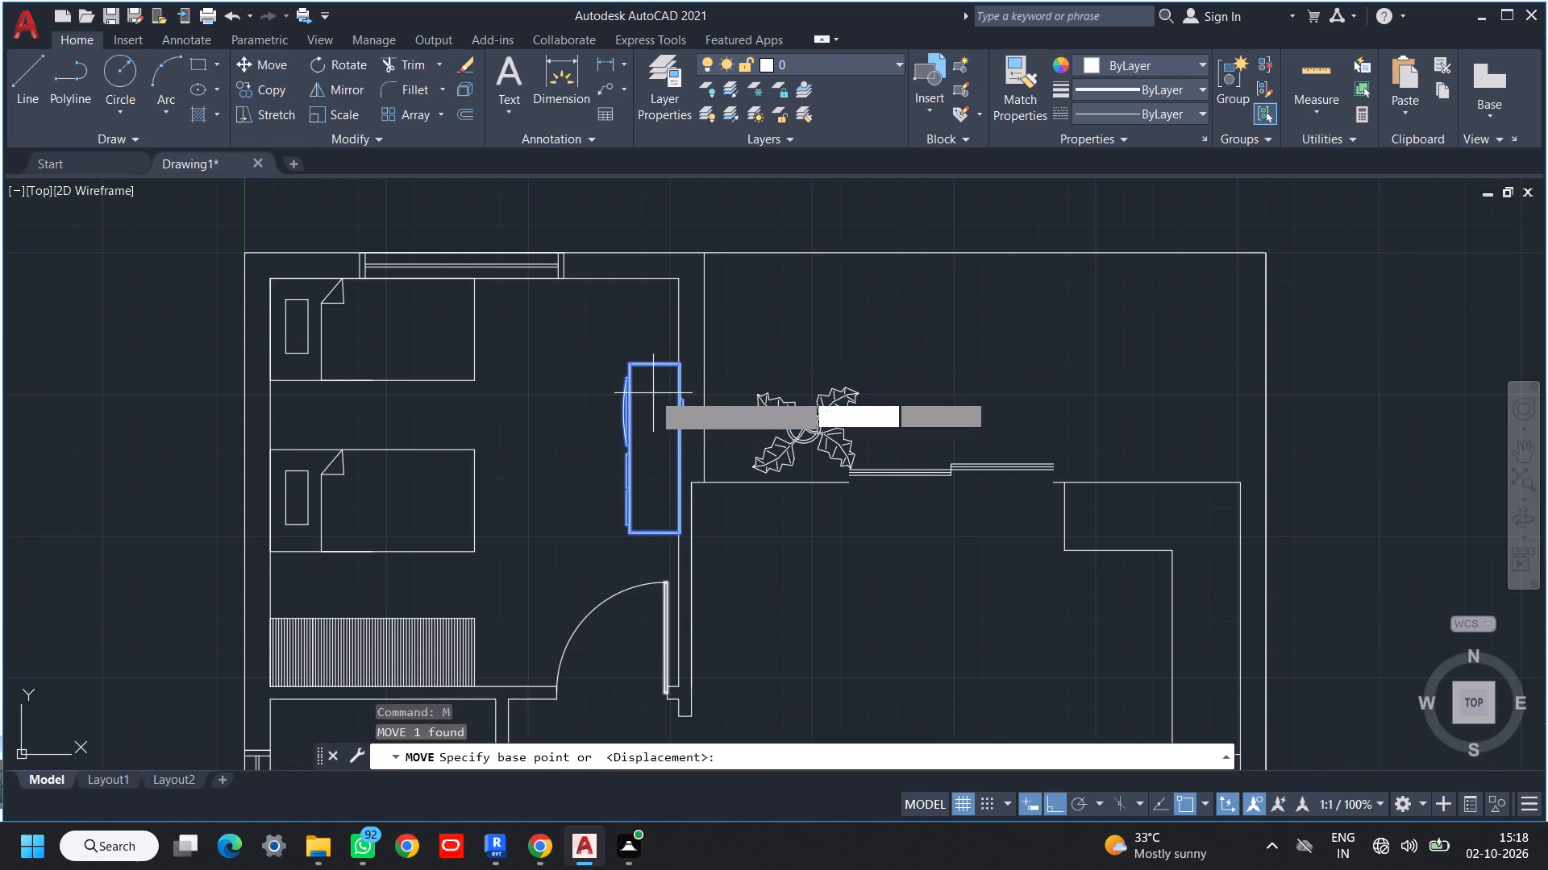
click(651, 361)
text(1')
key(Return)
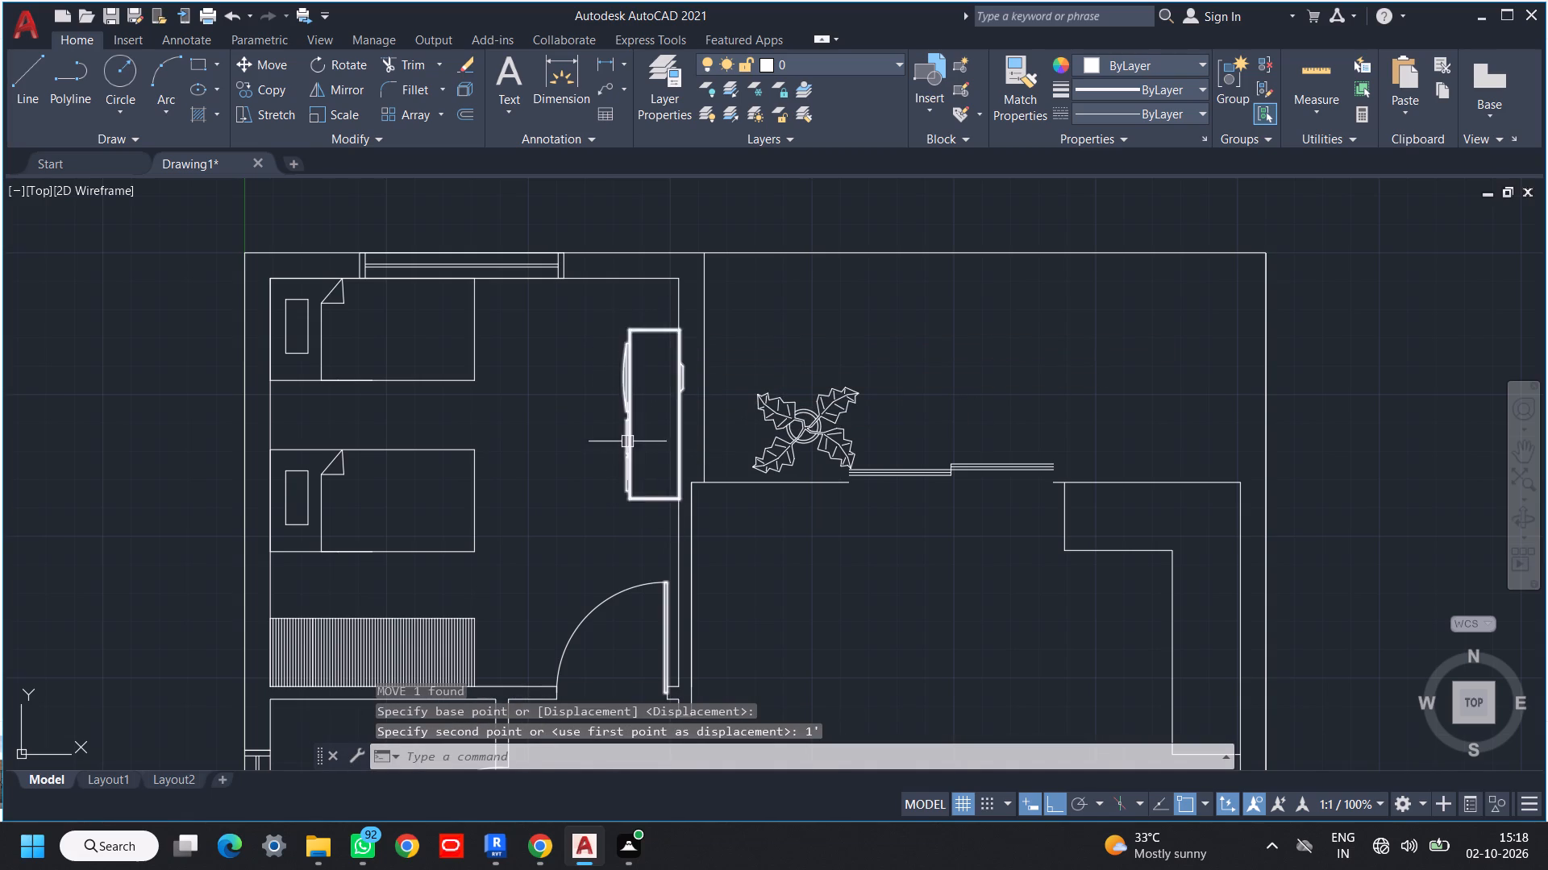
Move the upper bedroom's TV unit 3" horizontally away from the right wall into the room.
click(627, 441)
key(m)
key(space)
scroll(692, 321, up, 2)
click(664, 345)
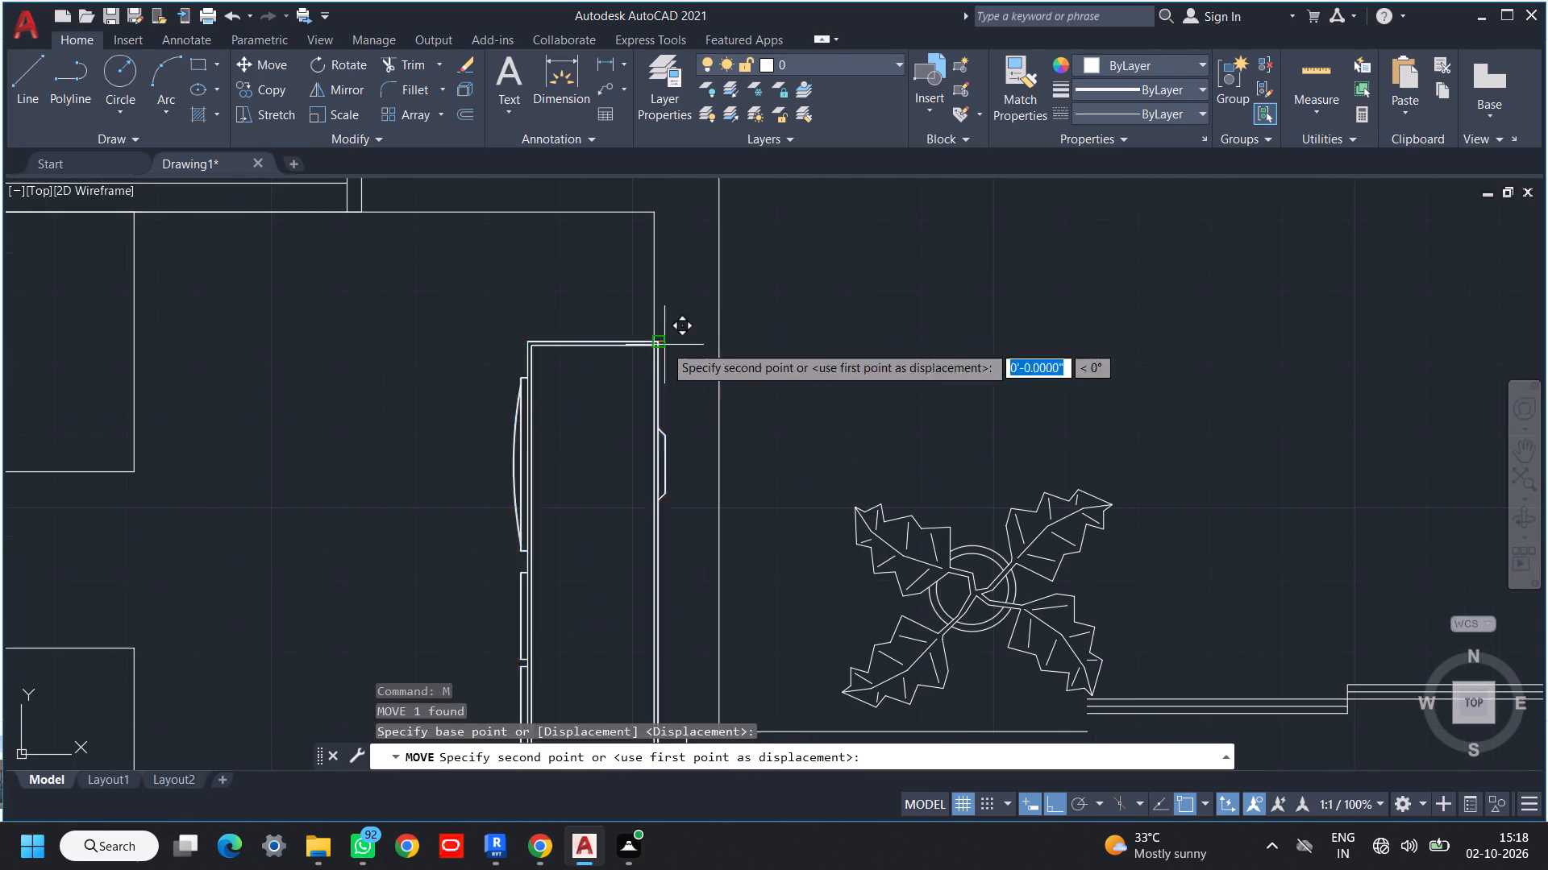
text(3")
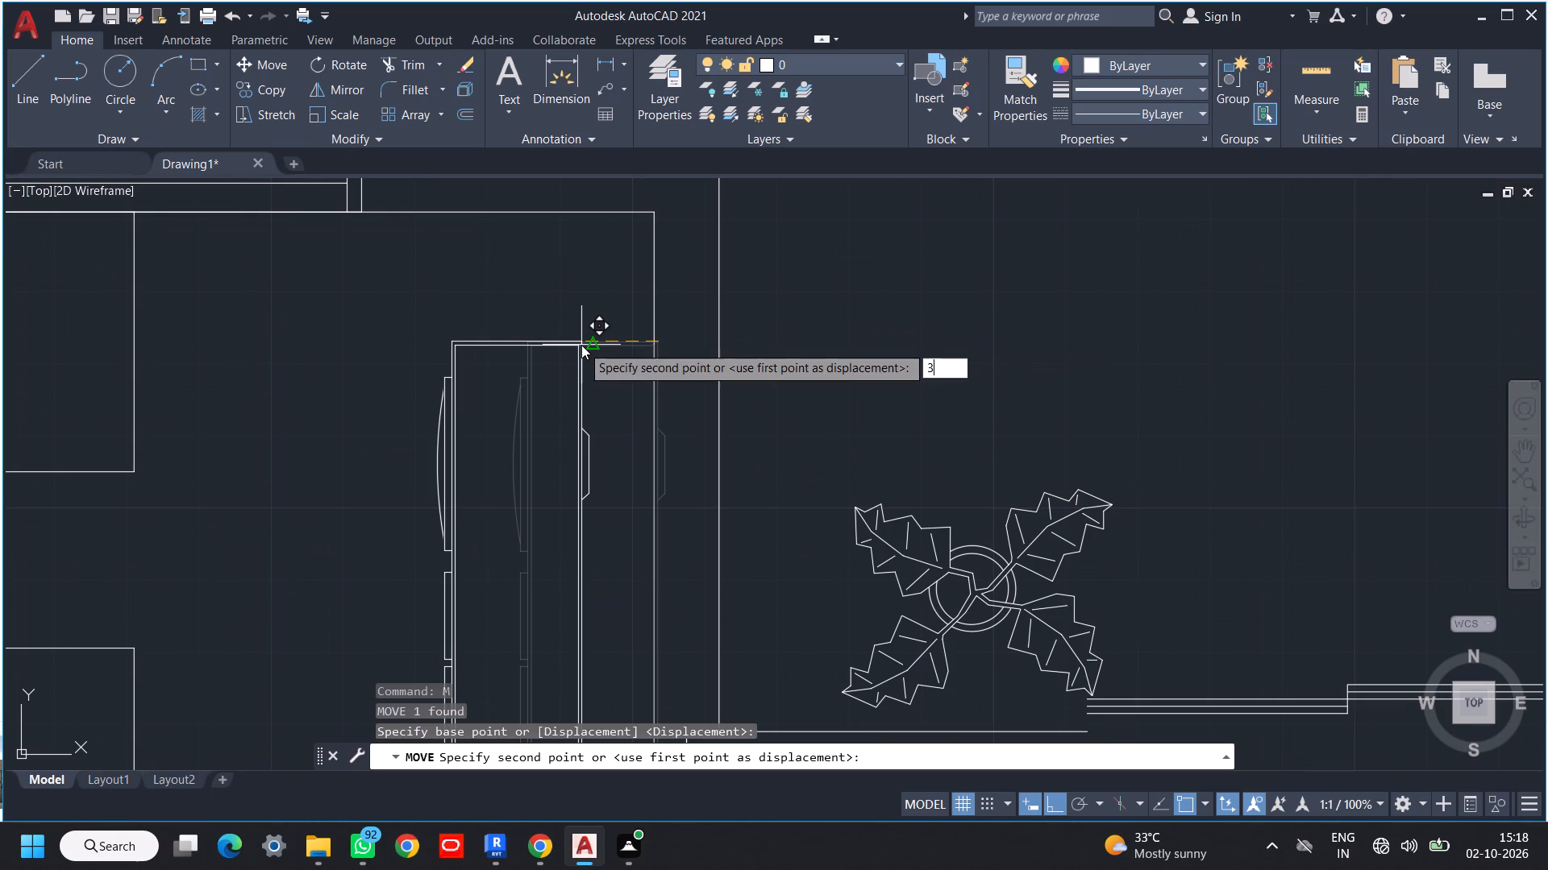
key(Return)
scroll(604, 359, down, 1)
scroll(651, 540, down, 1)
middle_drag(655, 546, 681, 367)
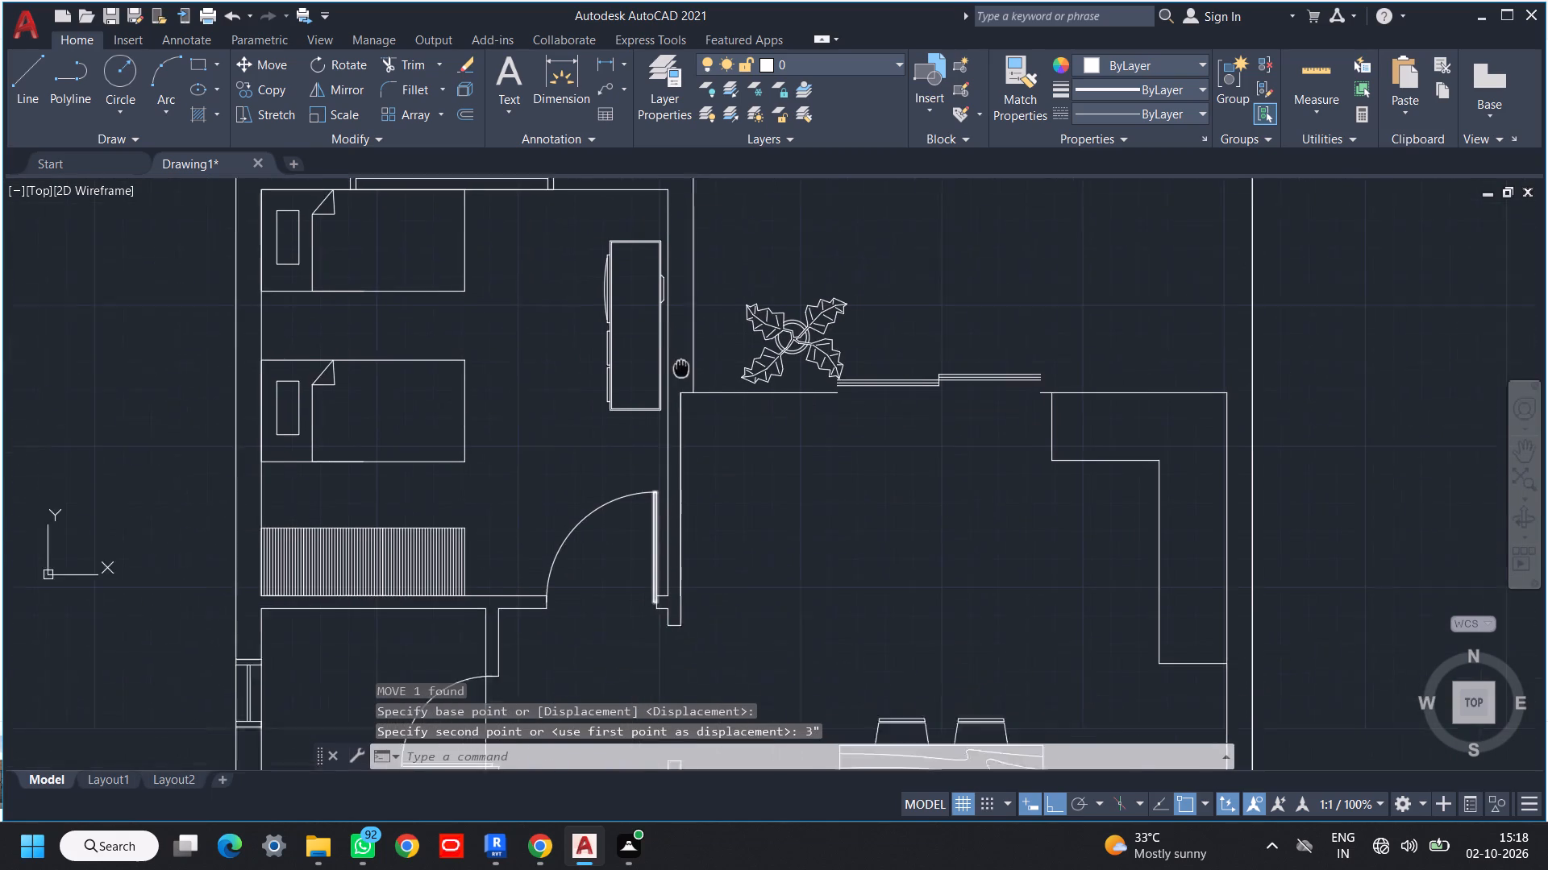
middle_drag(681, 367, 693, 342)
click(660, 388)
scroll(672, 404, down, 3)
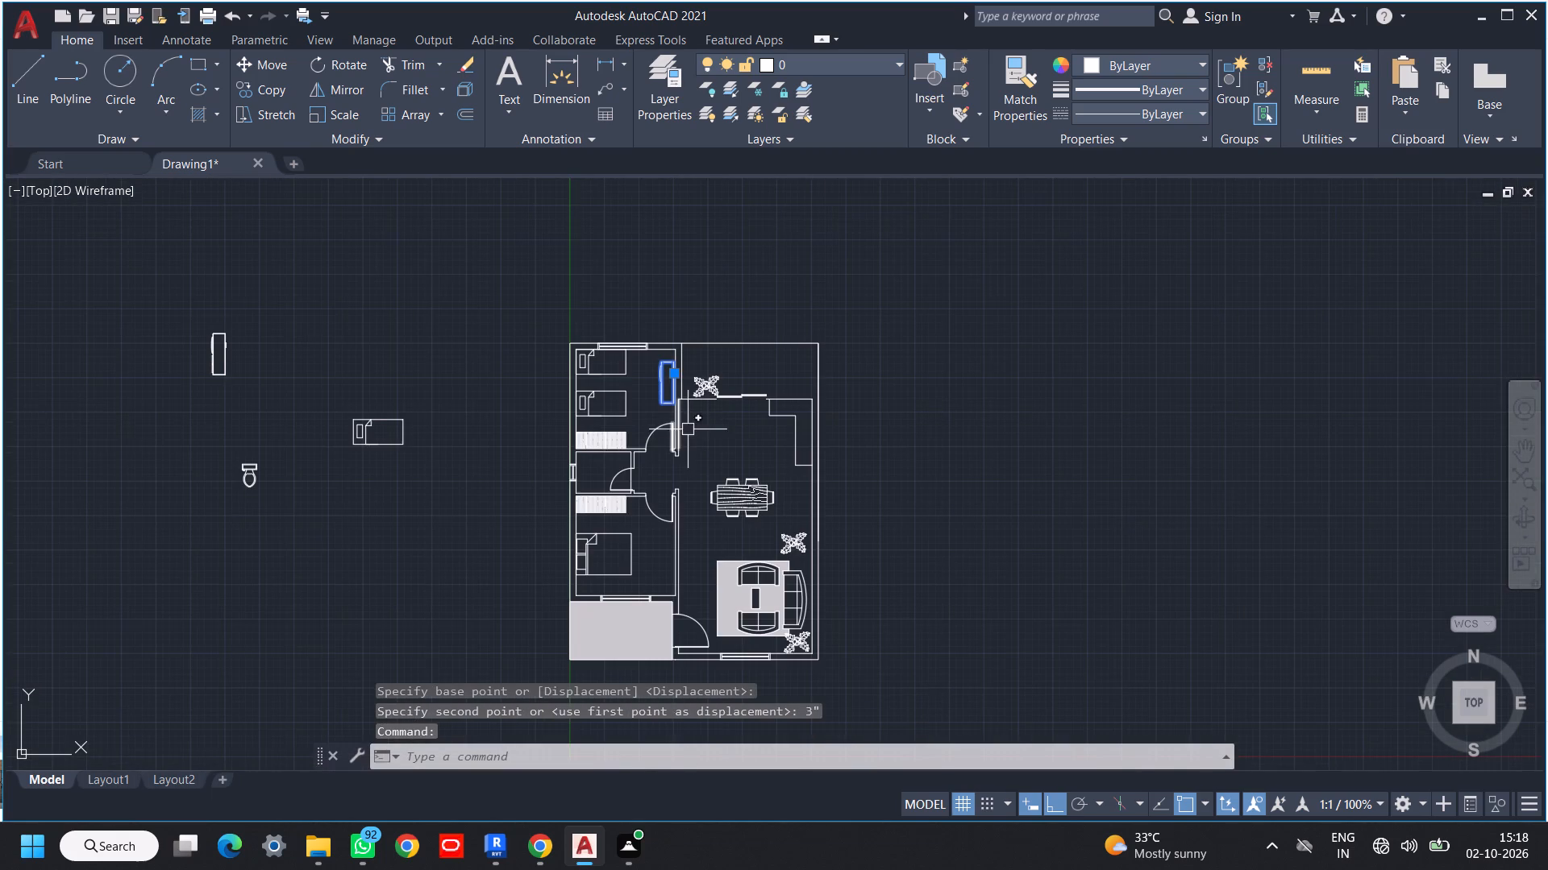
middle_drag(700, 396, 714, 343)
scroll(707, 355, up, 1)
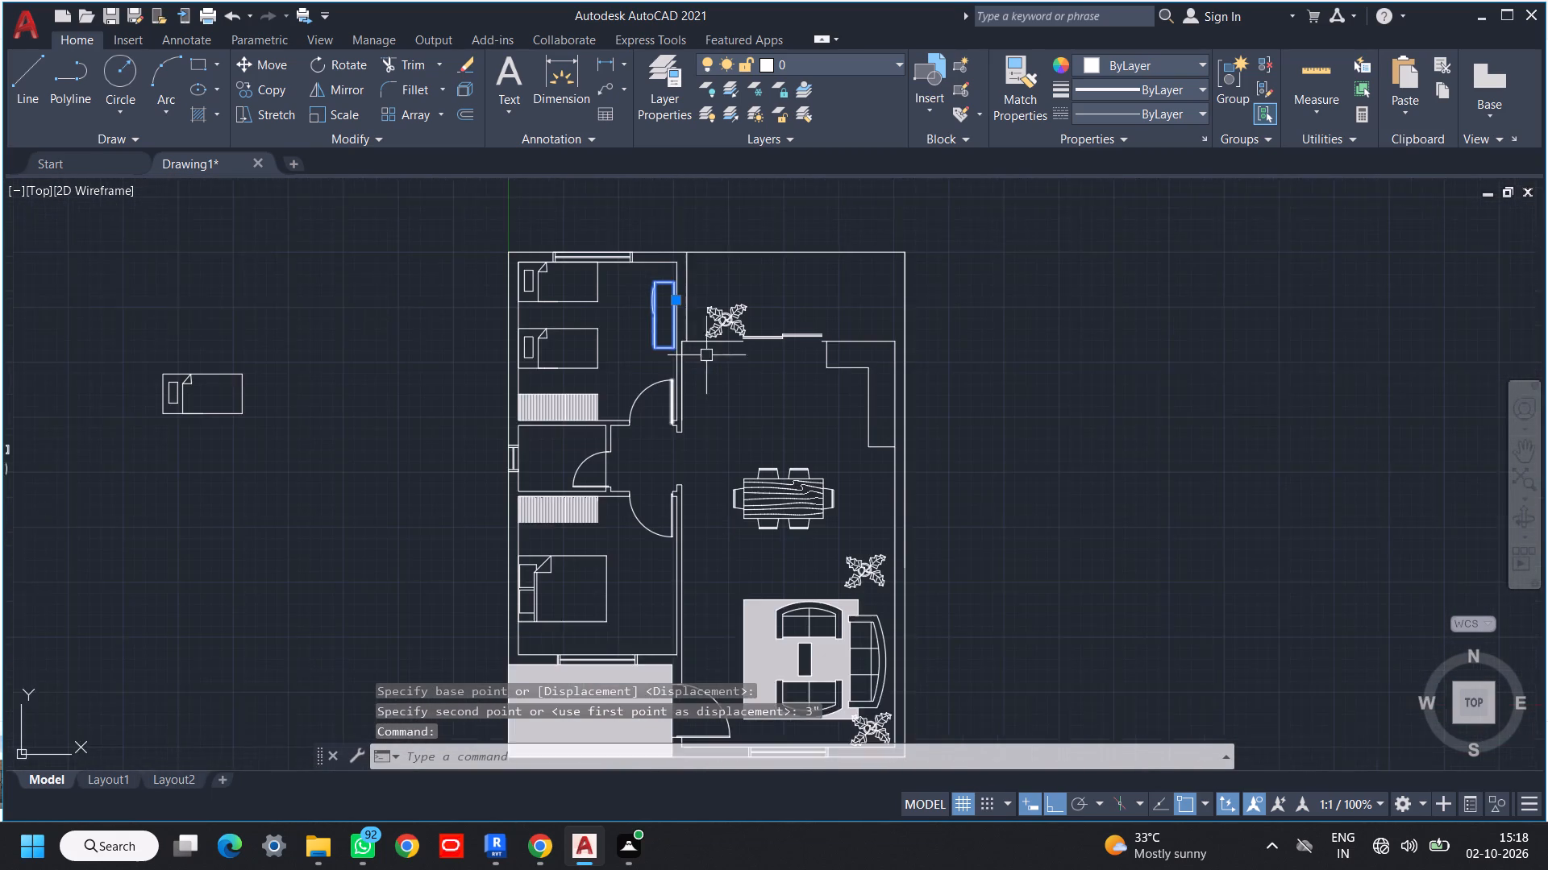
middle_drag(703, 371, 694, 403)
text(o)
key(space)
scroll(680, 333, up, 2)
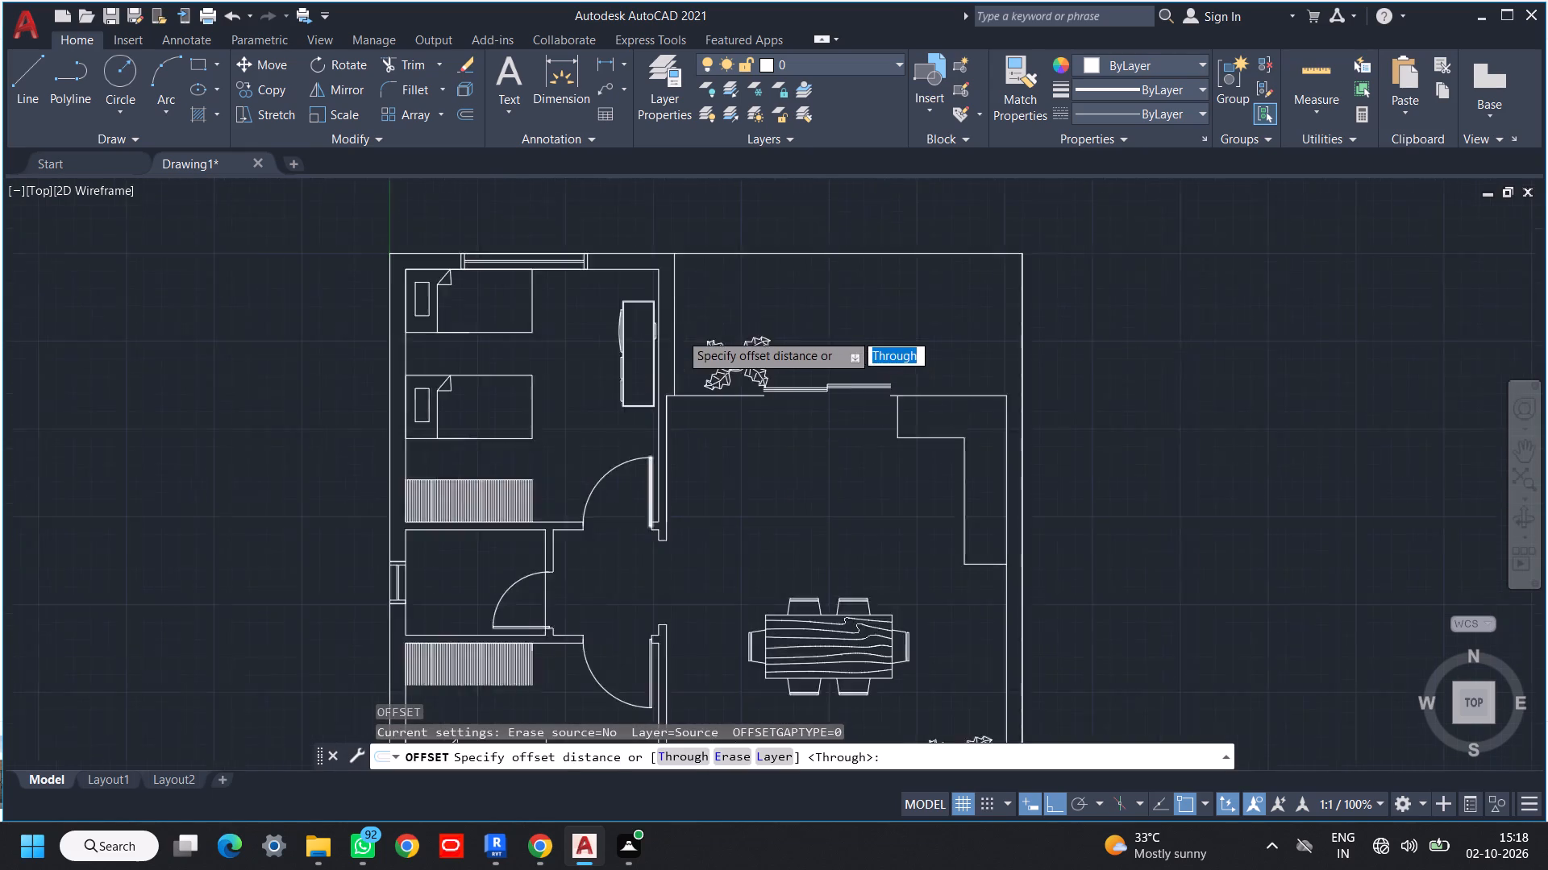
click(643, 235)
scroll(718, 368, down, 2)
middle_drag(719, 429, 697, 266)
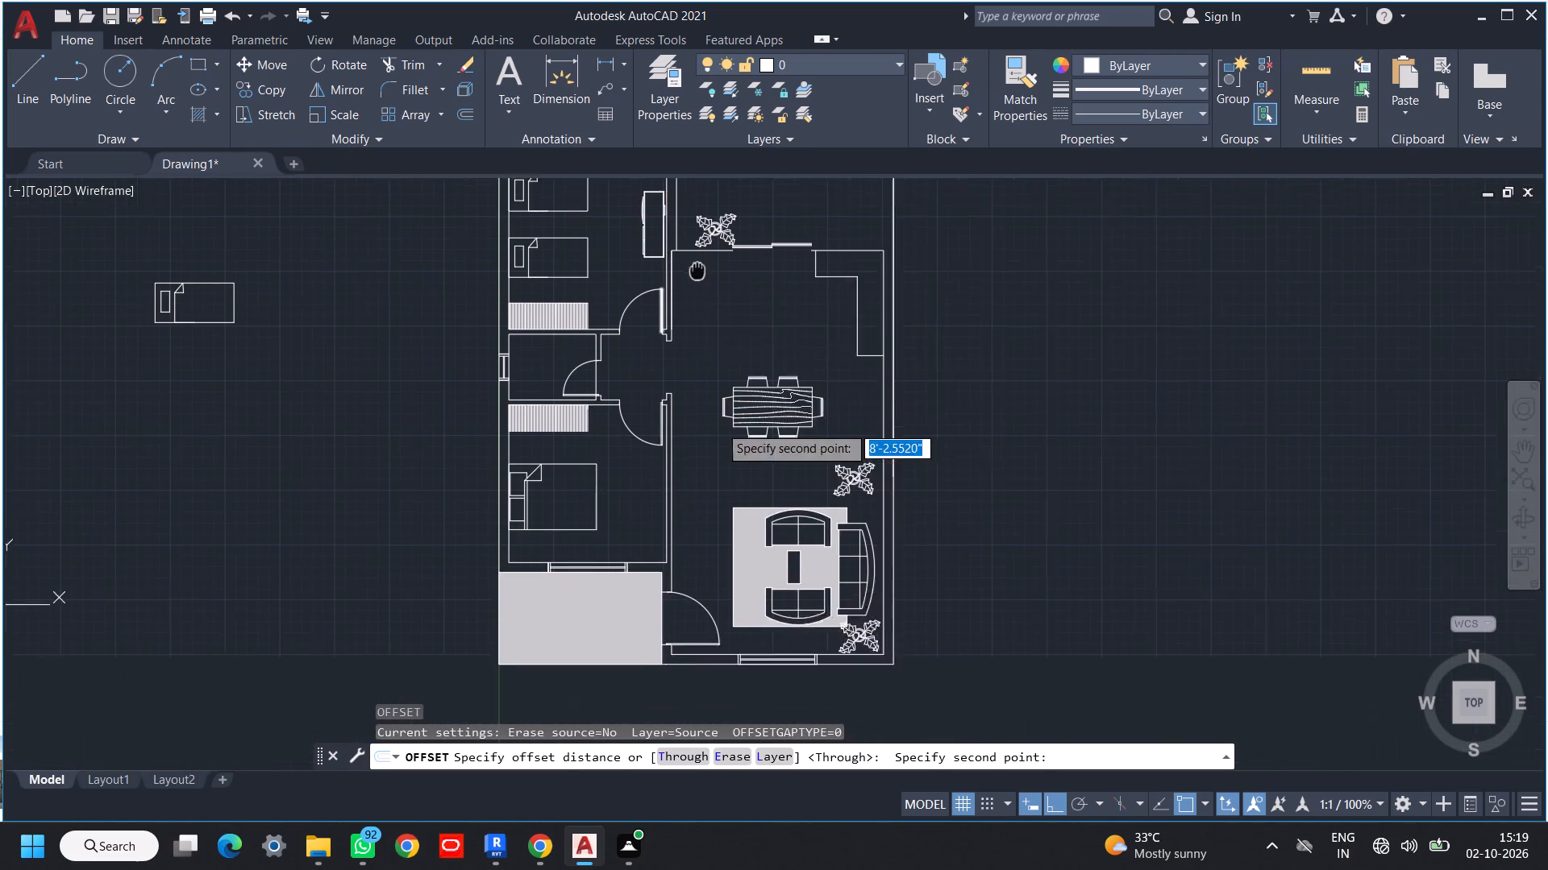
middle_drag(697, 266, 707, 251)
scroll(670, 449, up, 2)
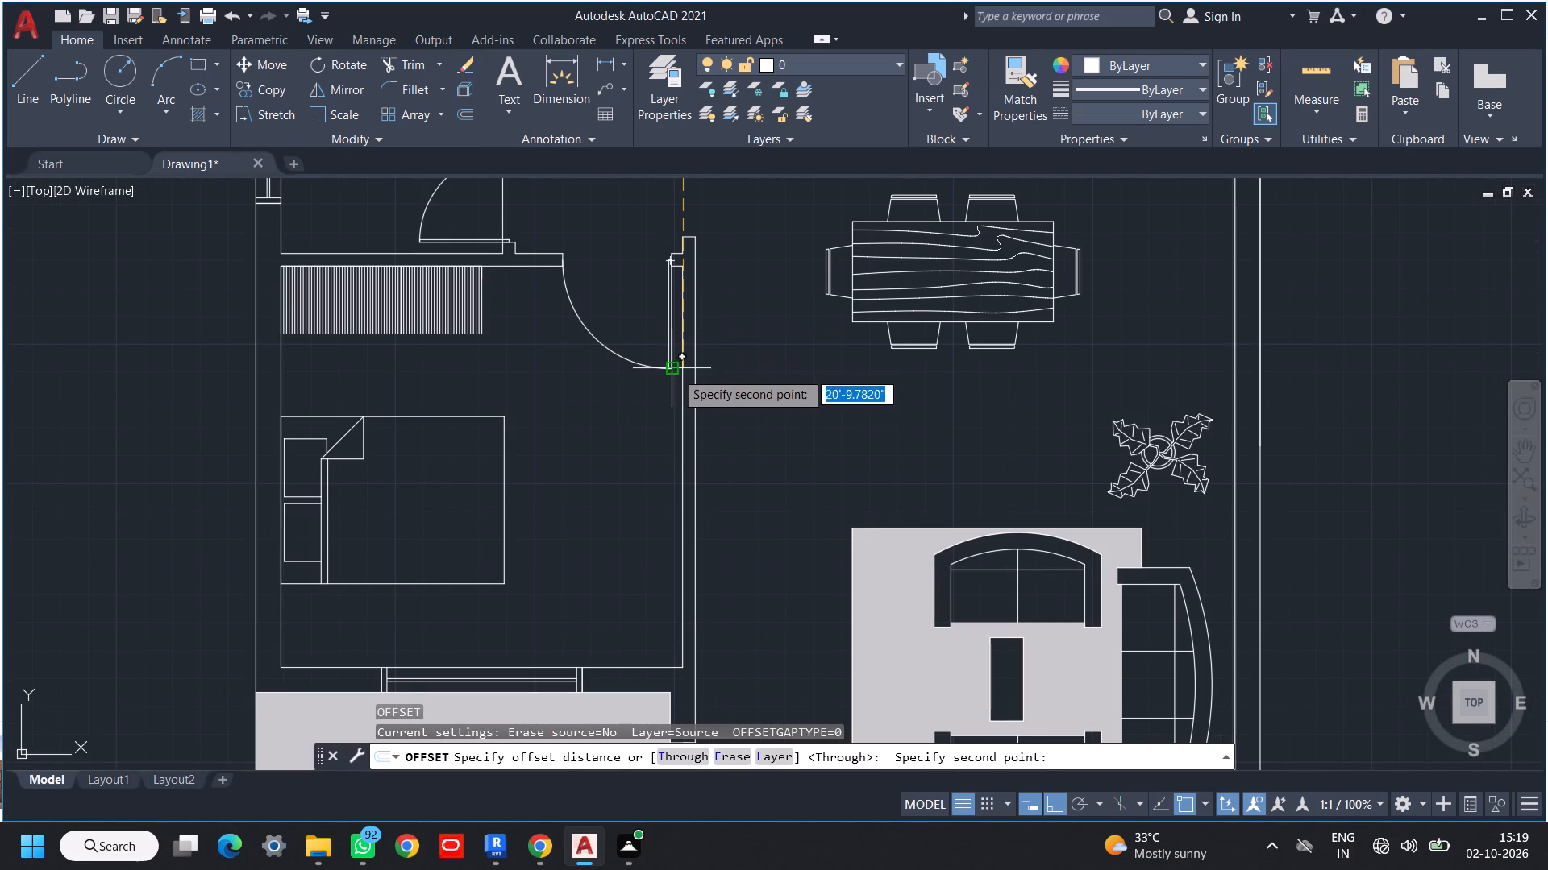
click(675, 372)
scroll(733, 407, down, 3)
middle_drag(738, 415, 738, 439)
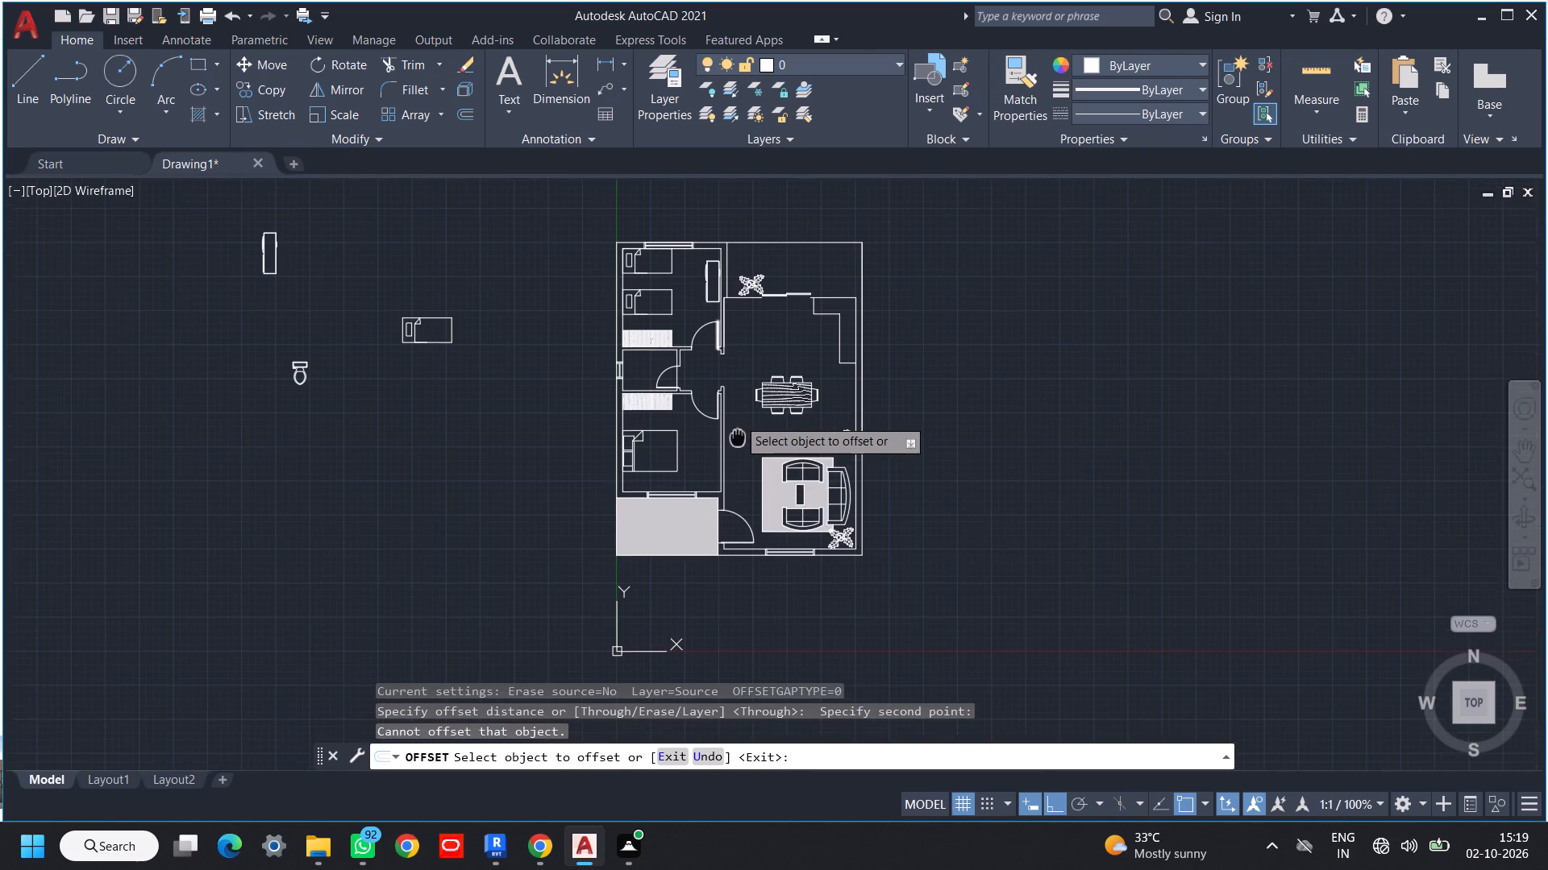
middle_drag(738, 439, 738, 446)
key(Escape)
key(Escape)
Copy the TV unit straight down into the lower bedroom, from the upper room's top-right inner corner to the wall point level with the lower door's end.
scroll(718, 312, up, 3)
click(694, 226)
click(611, 336)
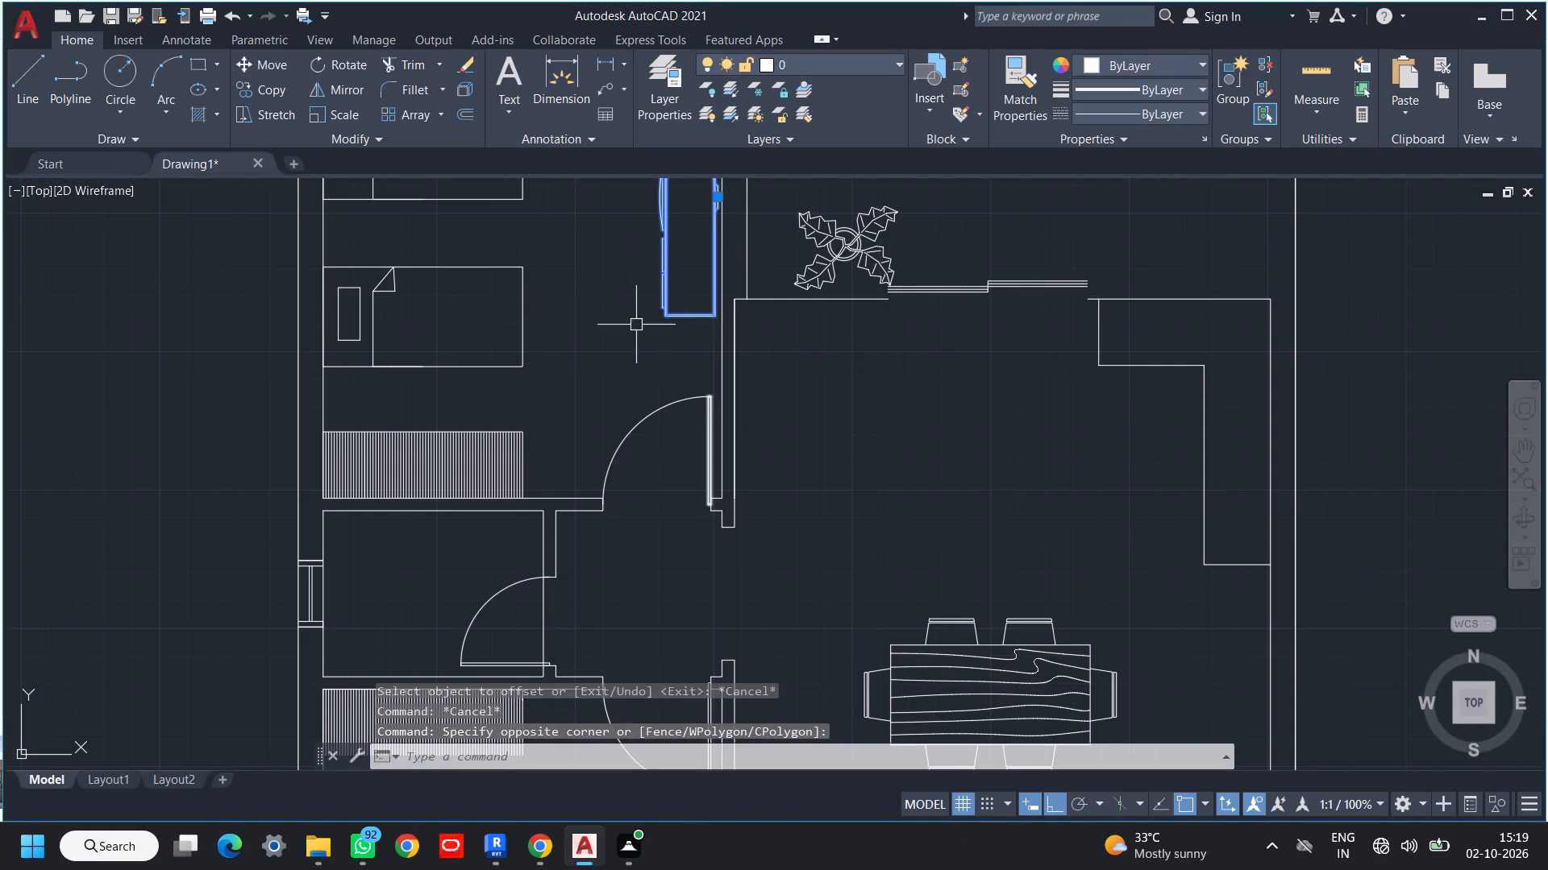
middle_drag(640, 342, 620, 399)
key(c)
text(o)
key(space)
middle_drag(668, 386, 676, 440)
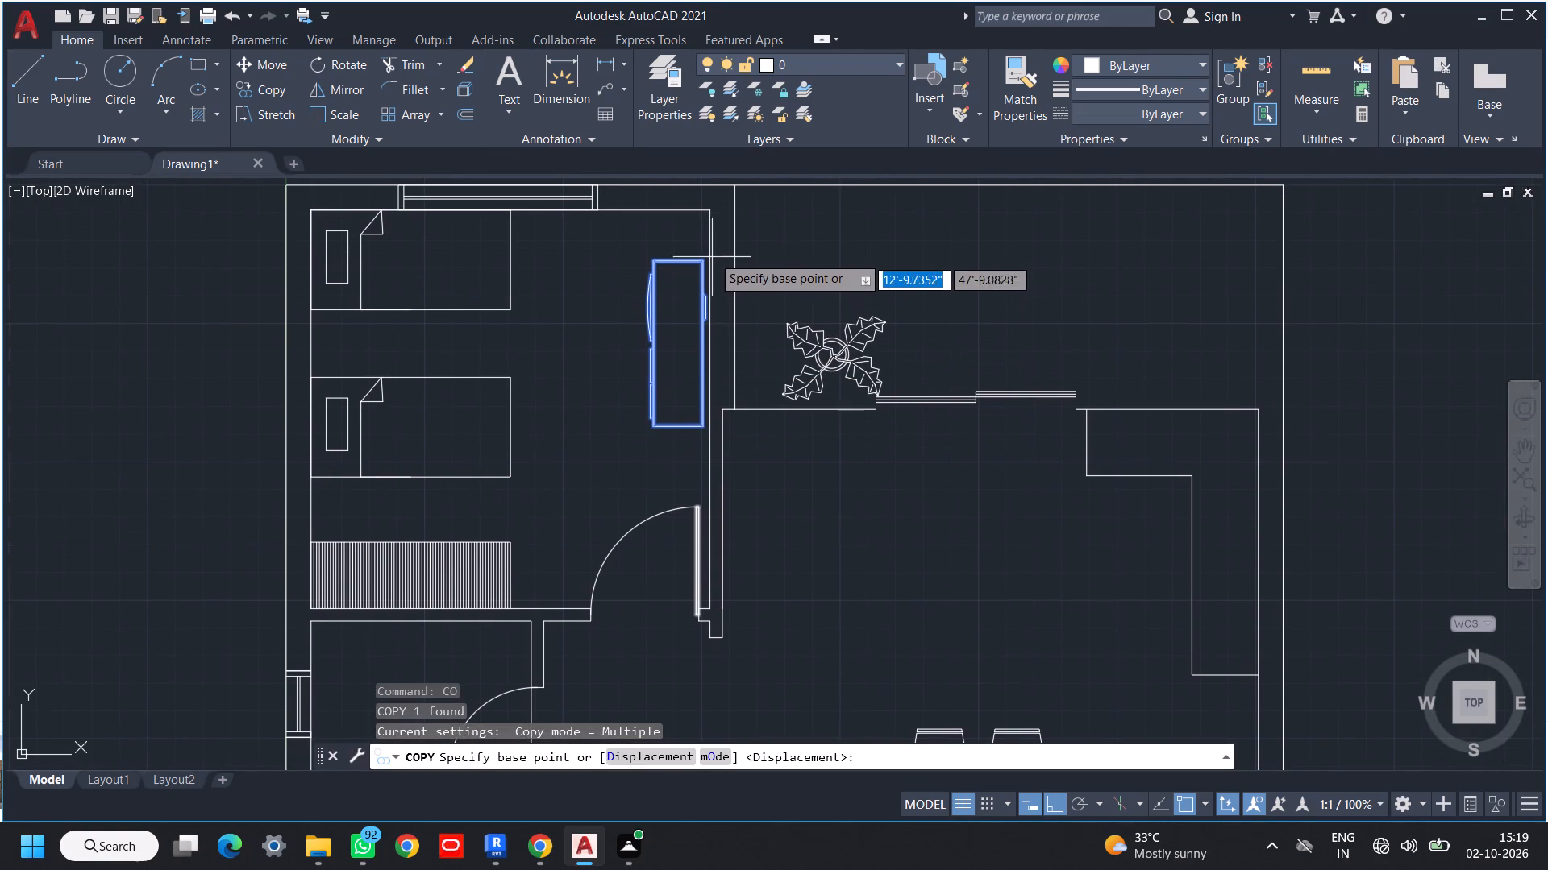
click(708, 211)
scroll(743, 389, down, 3)
middle_drag(750, 429, 738, 337)
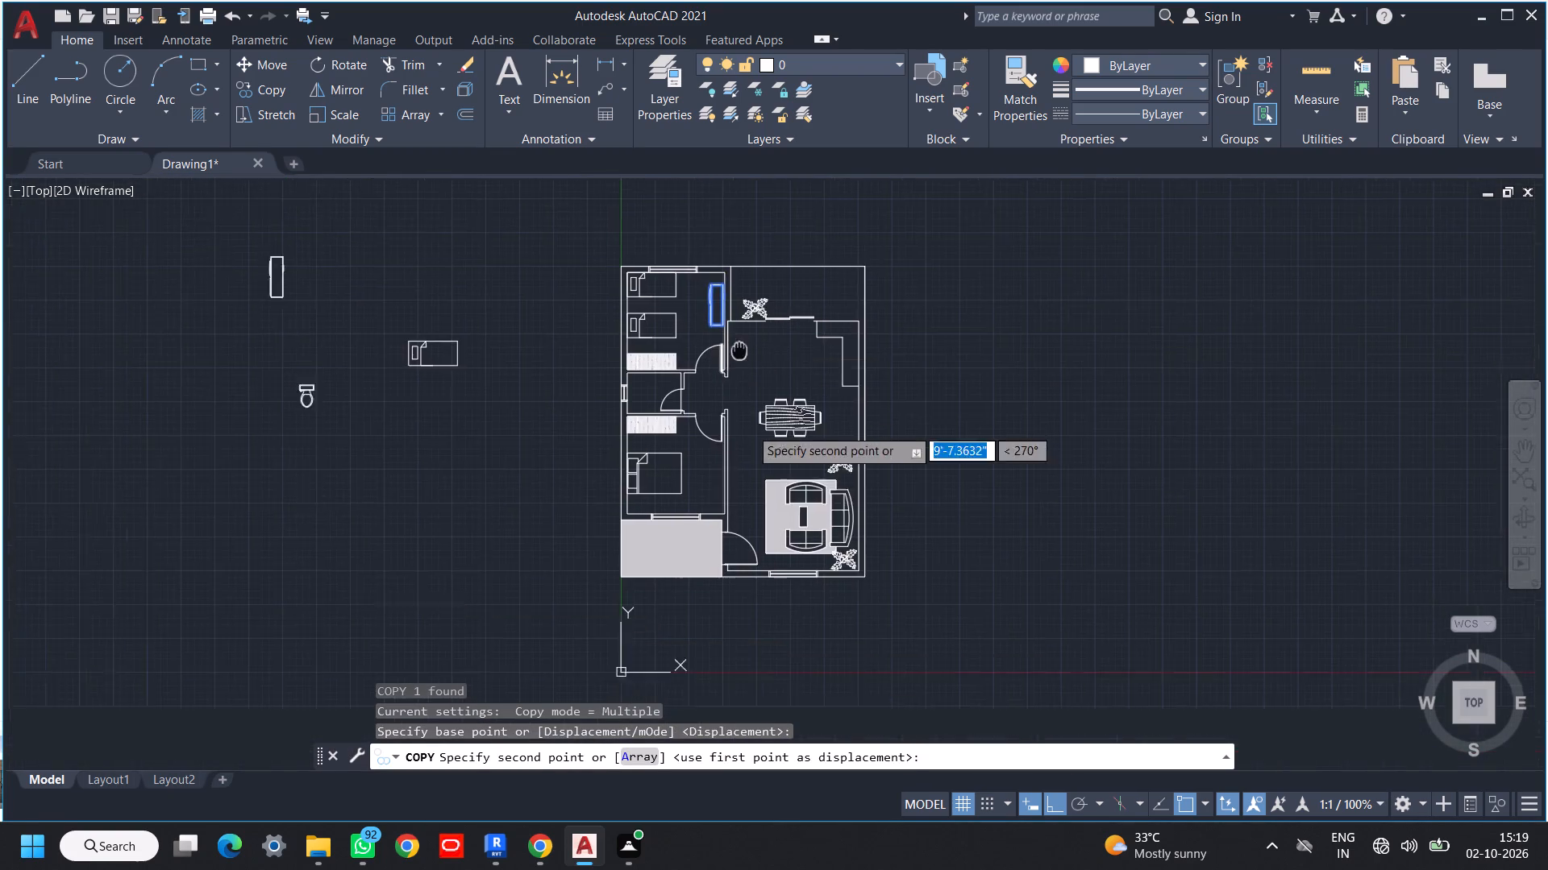
middle_drag(738, 337, 731, 285)
scroll(731, 380, up, 5)
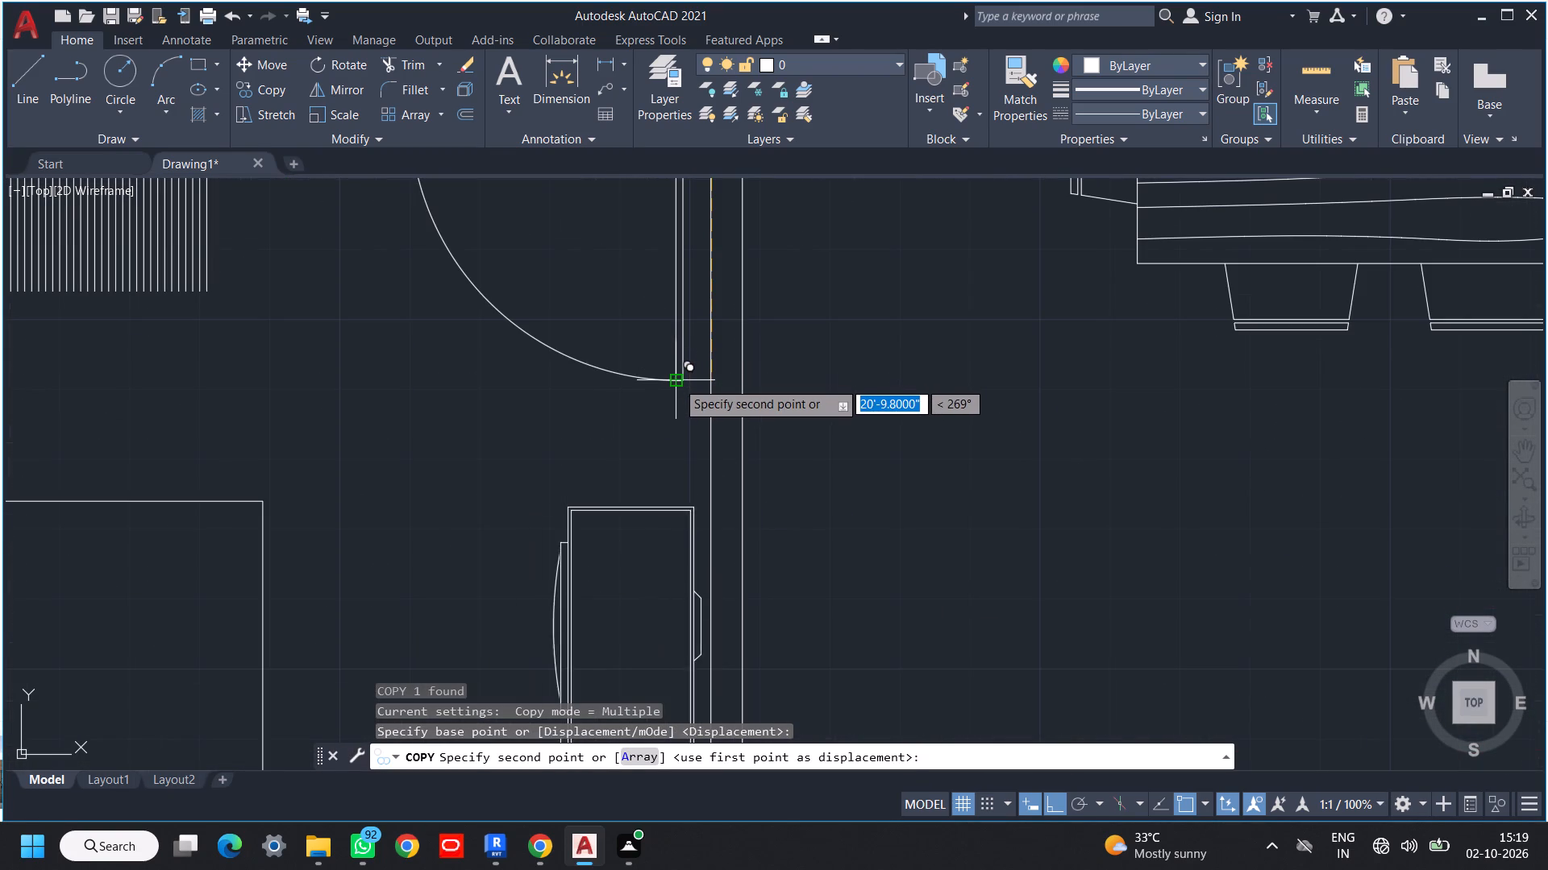
click(710, 380)
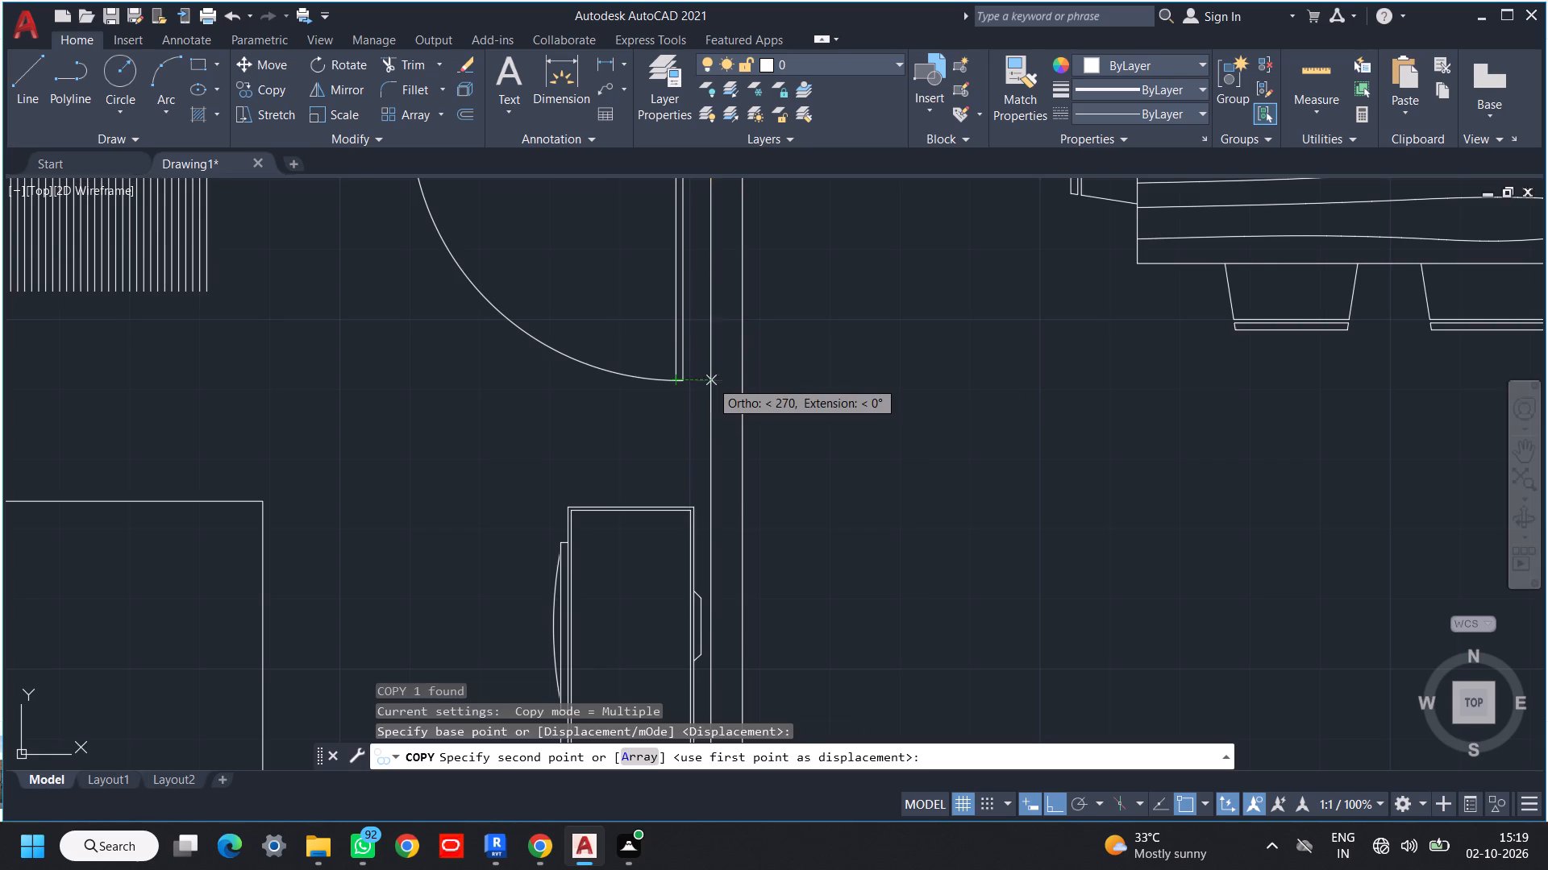
scroll(732, 391, down, 2)
middle_drag(747, 413, 750, 346)
key(Escape)
key(Escape)
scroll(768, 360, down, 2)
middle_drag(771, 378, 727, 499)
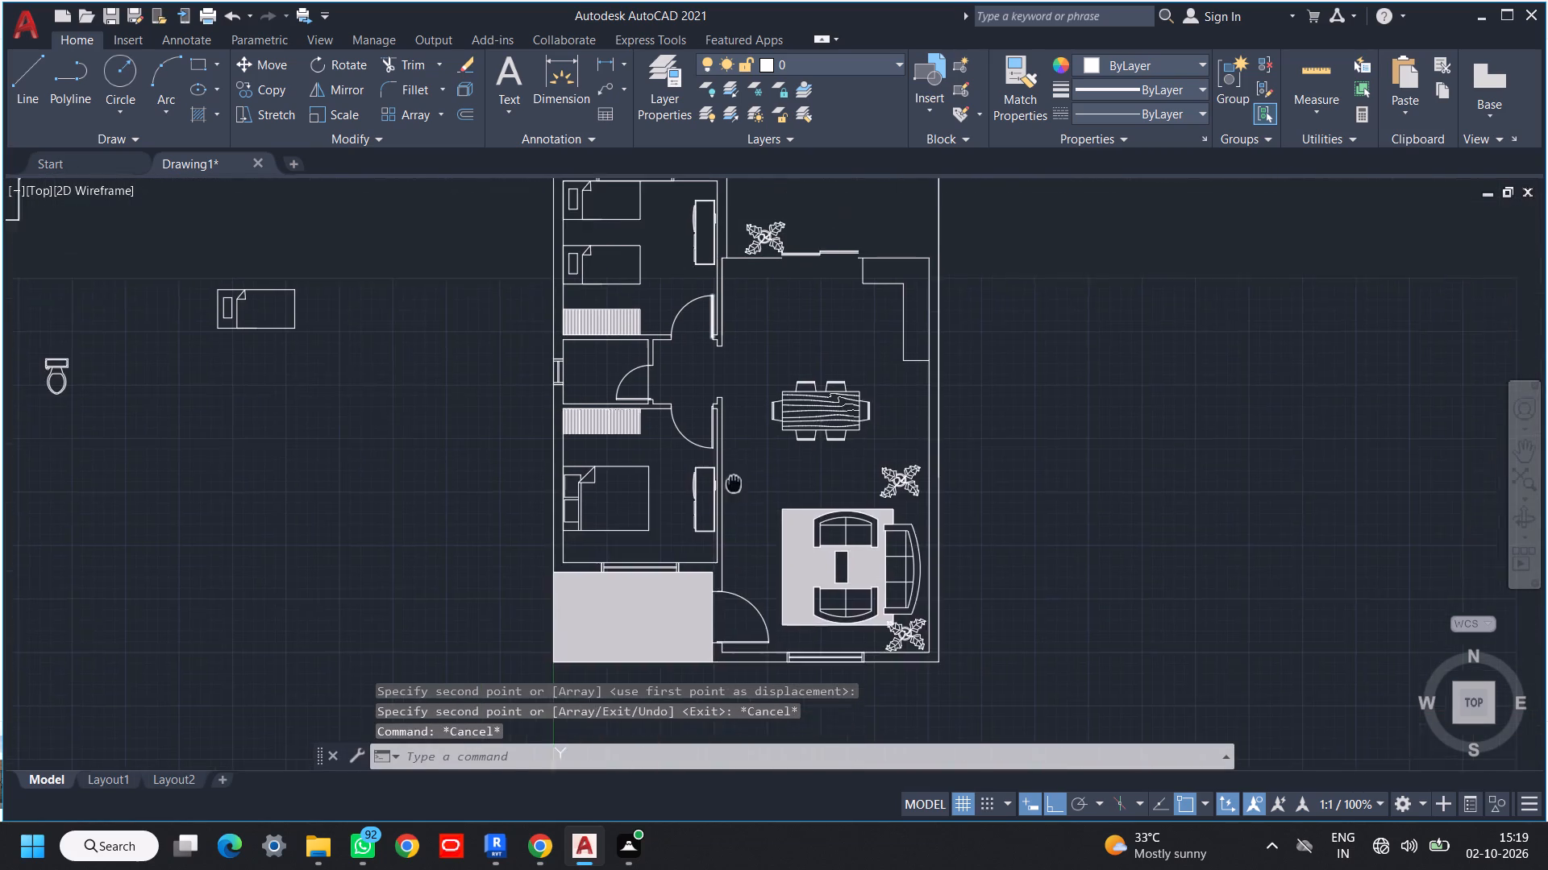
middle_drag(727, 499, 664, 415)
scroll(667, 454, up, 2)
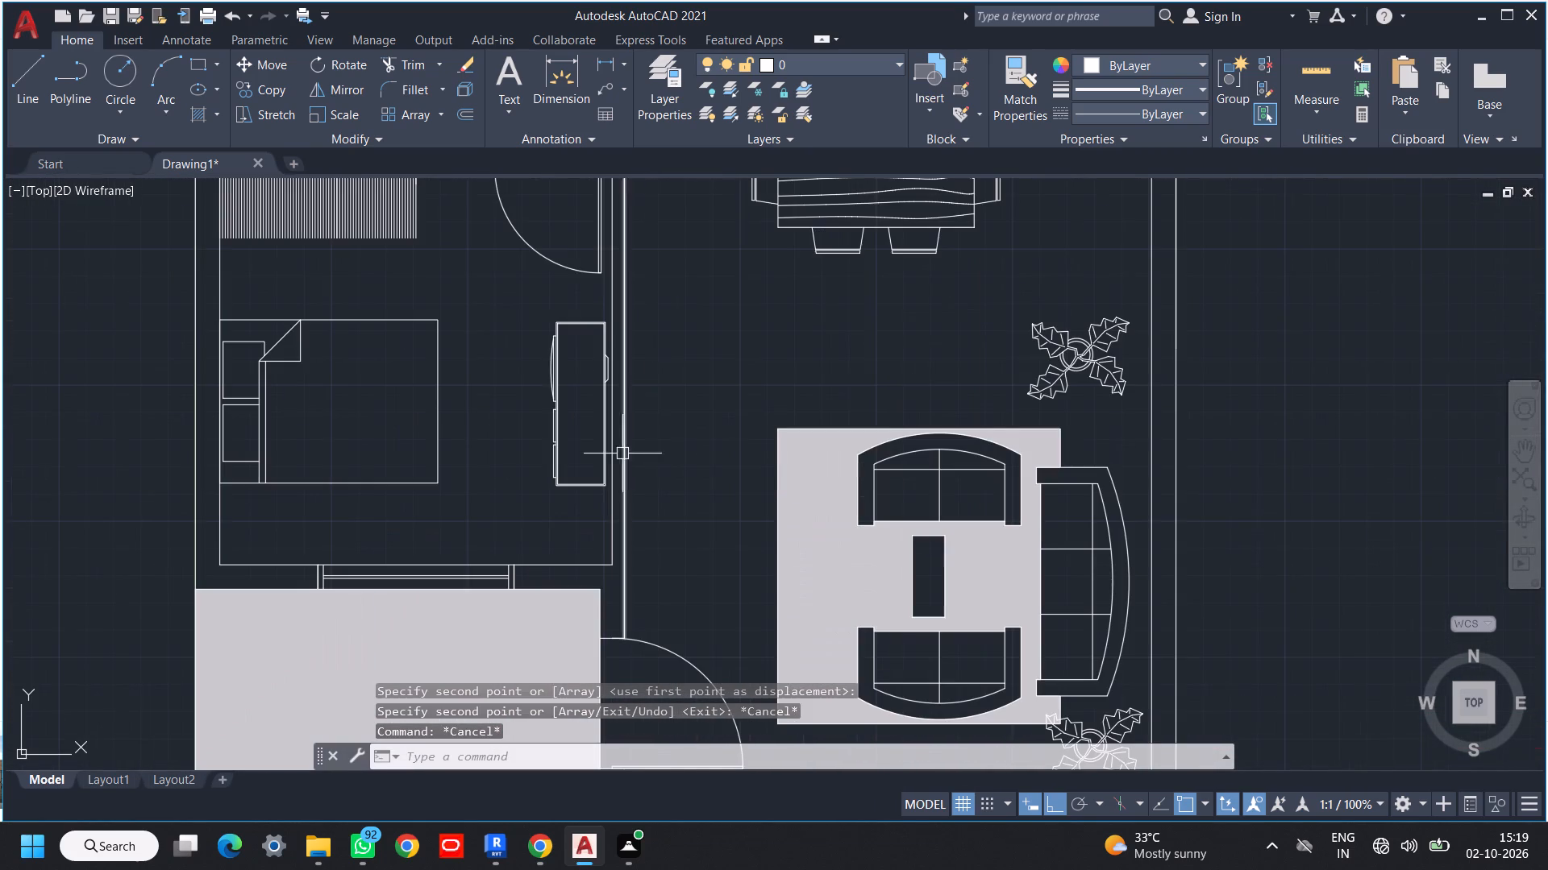
Mirror the lower bedroom's TV unit about a vertical line just past the dividing wall into the living room, keeping the original.
click(559, 438)
text(mi)
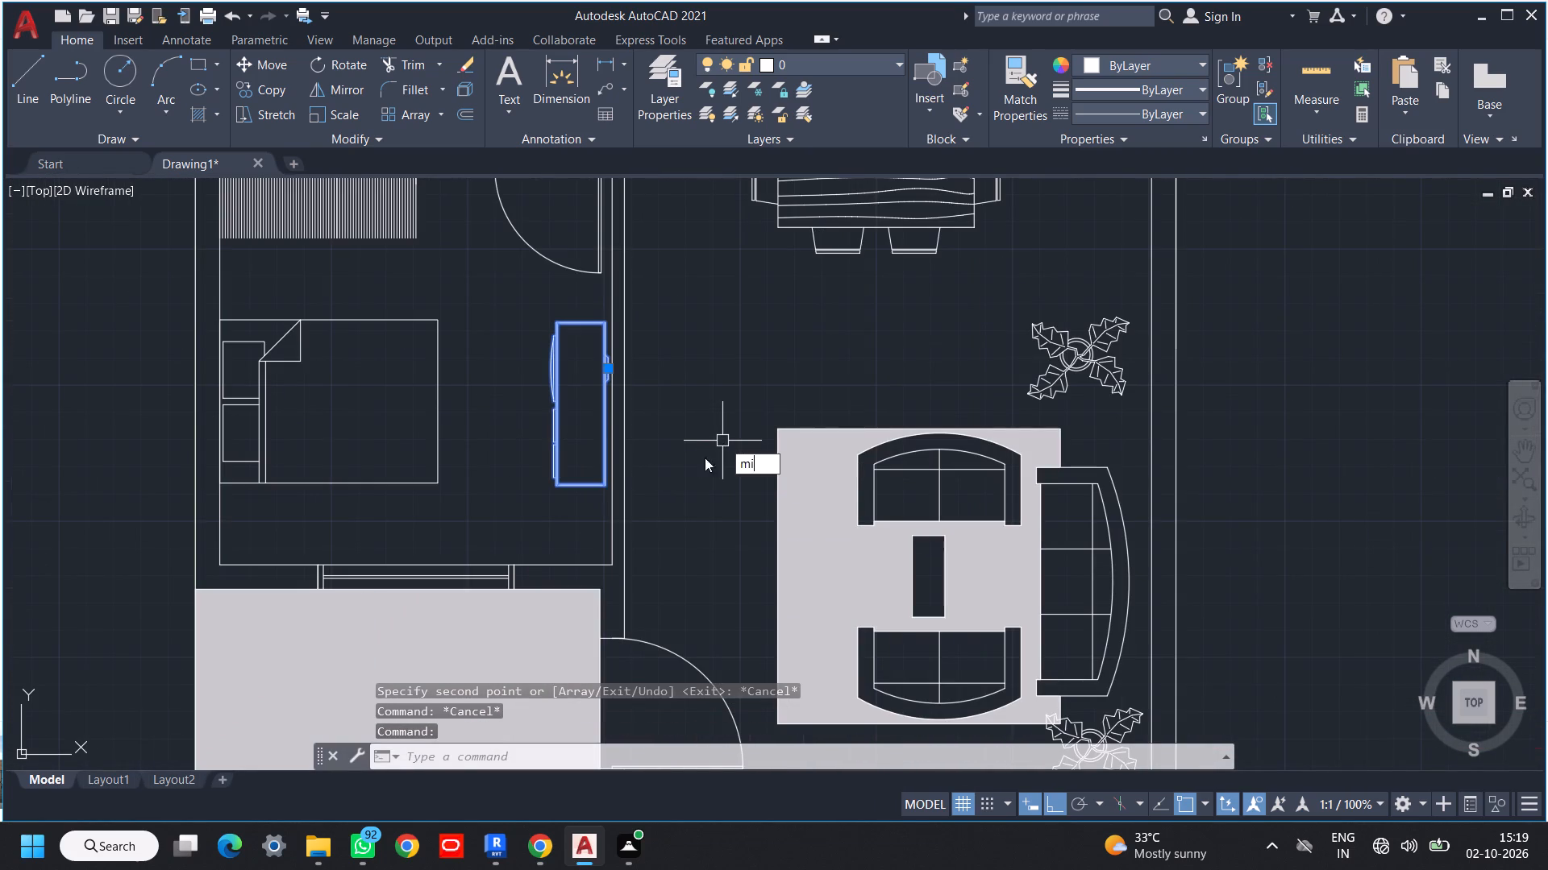
key(space)
click(646, 460)
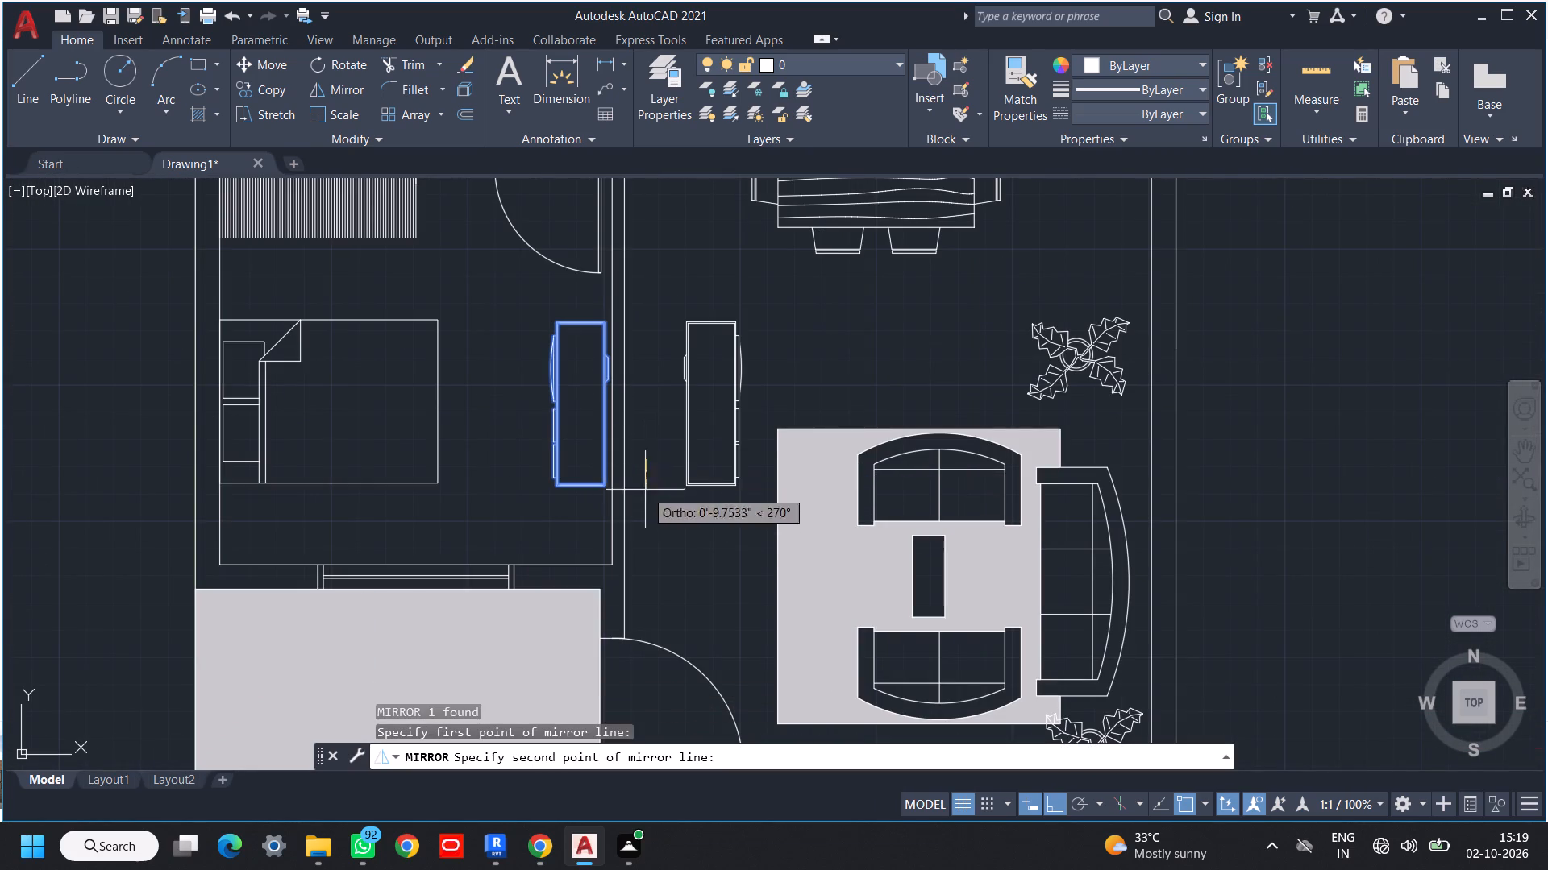
click(645, 524)
drag(693, 588, 645, 524)
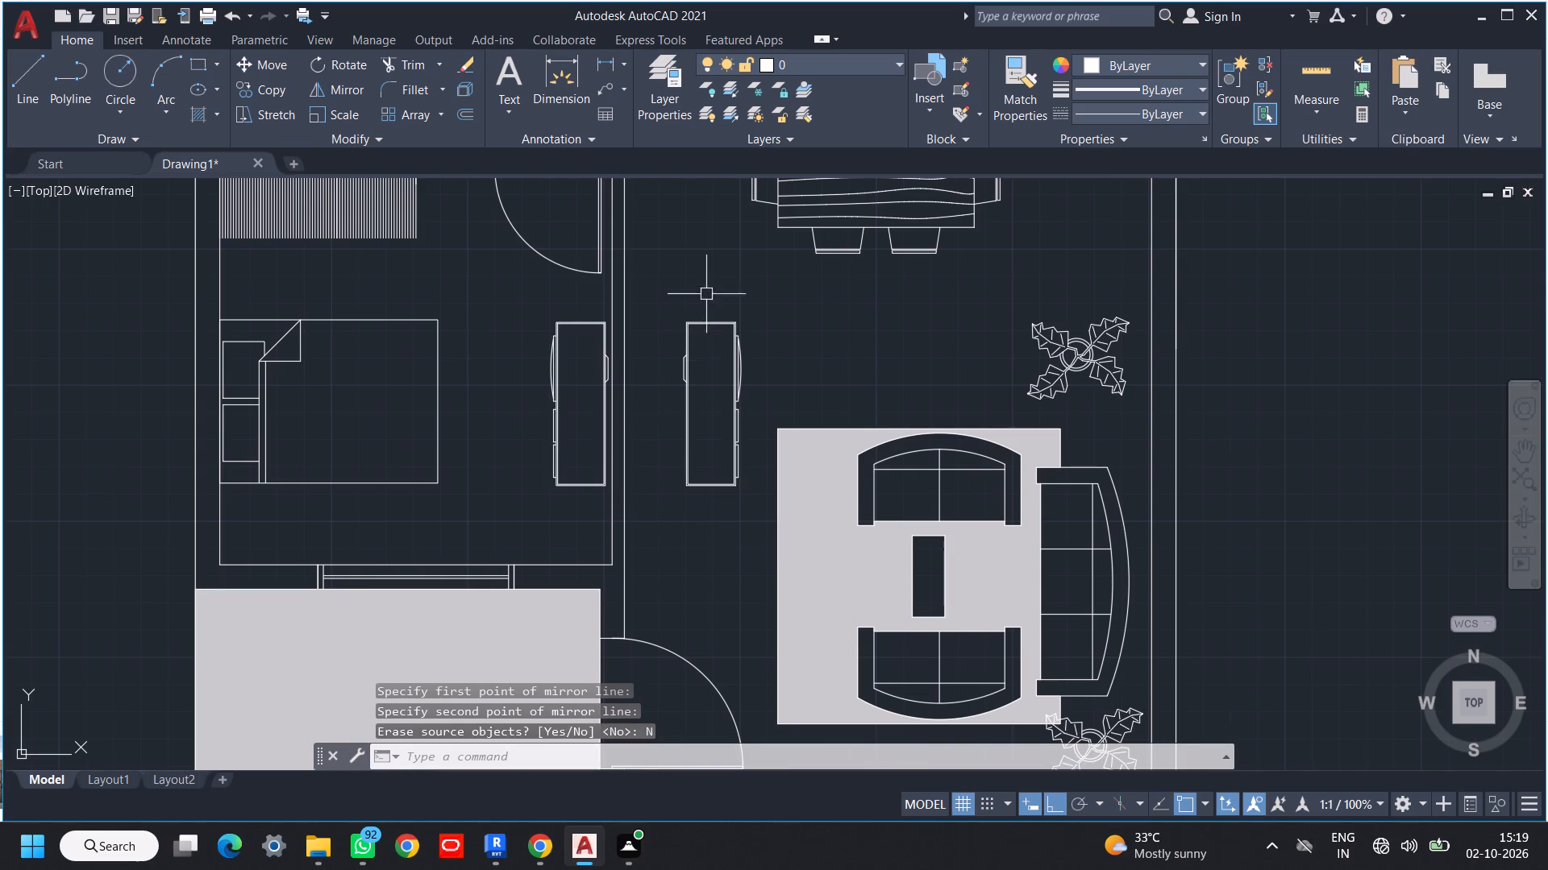
Move the mirrored TV unit by its wall-side bottom corner to the lower end of the living room's dividing wall, beside the entrance door.
click(693, 326)
middle_drag(699, 381, 700, 307)
key(m)
key(space)
scroll(689, 400, up, 3)
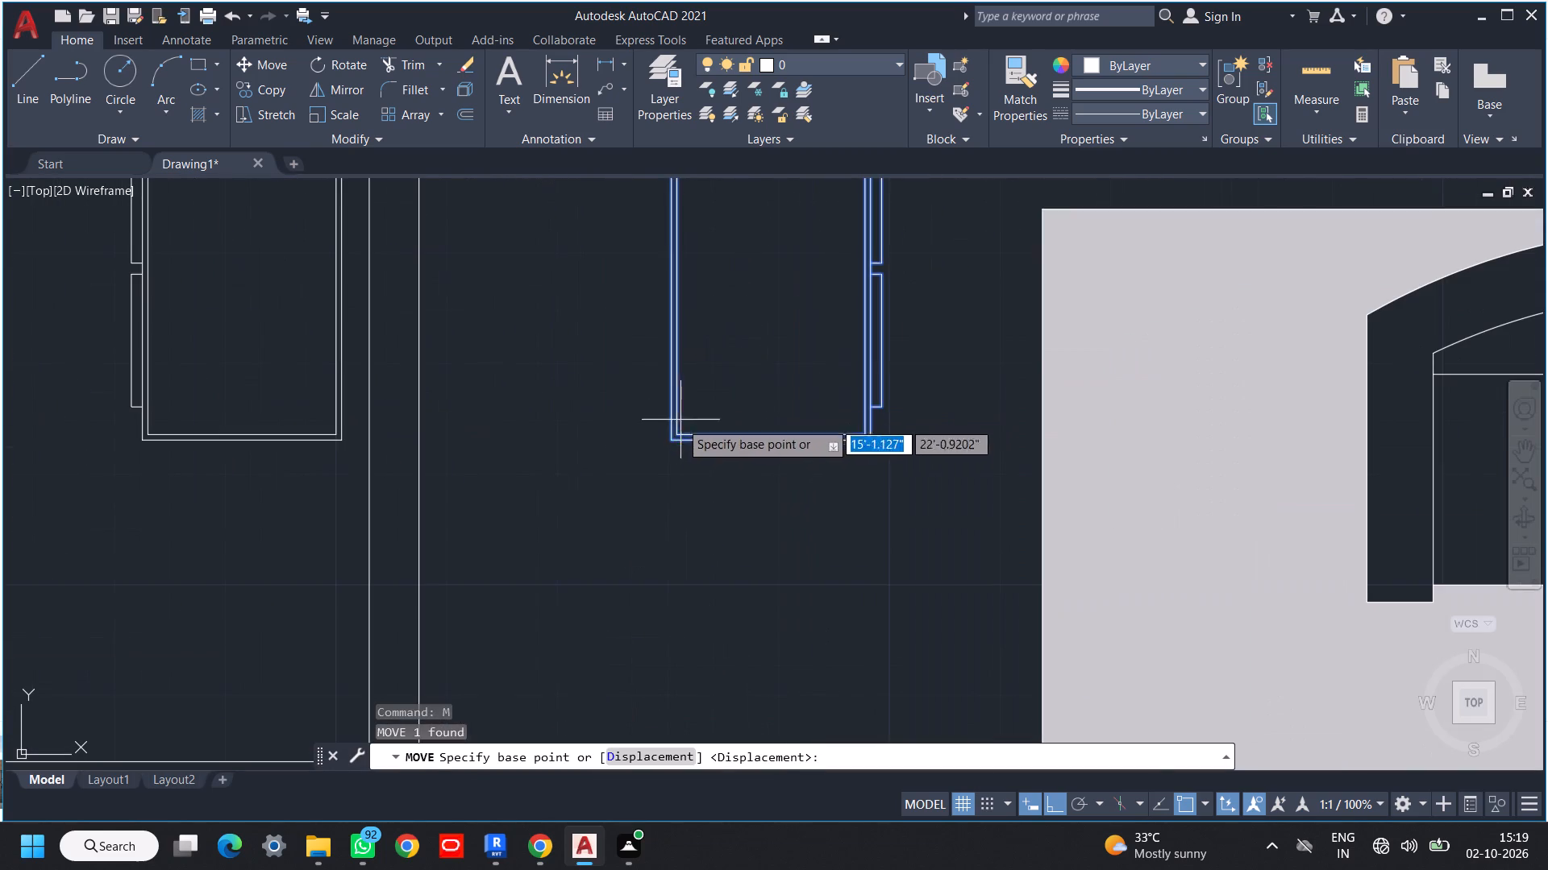
click(672, 445)
middle_drag(564, 496, 601, 363)
key(F8)
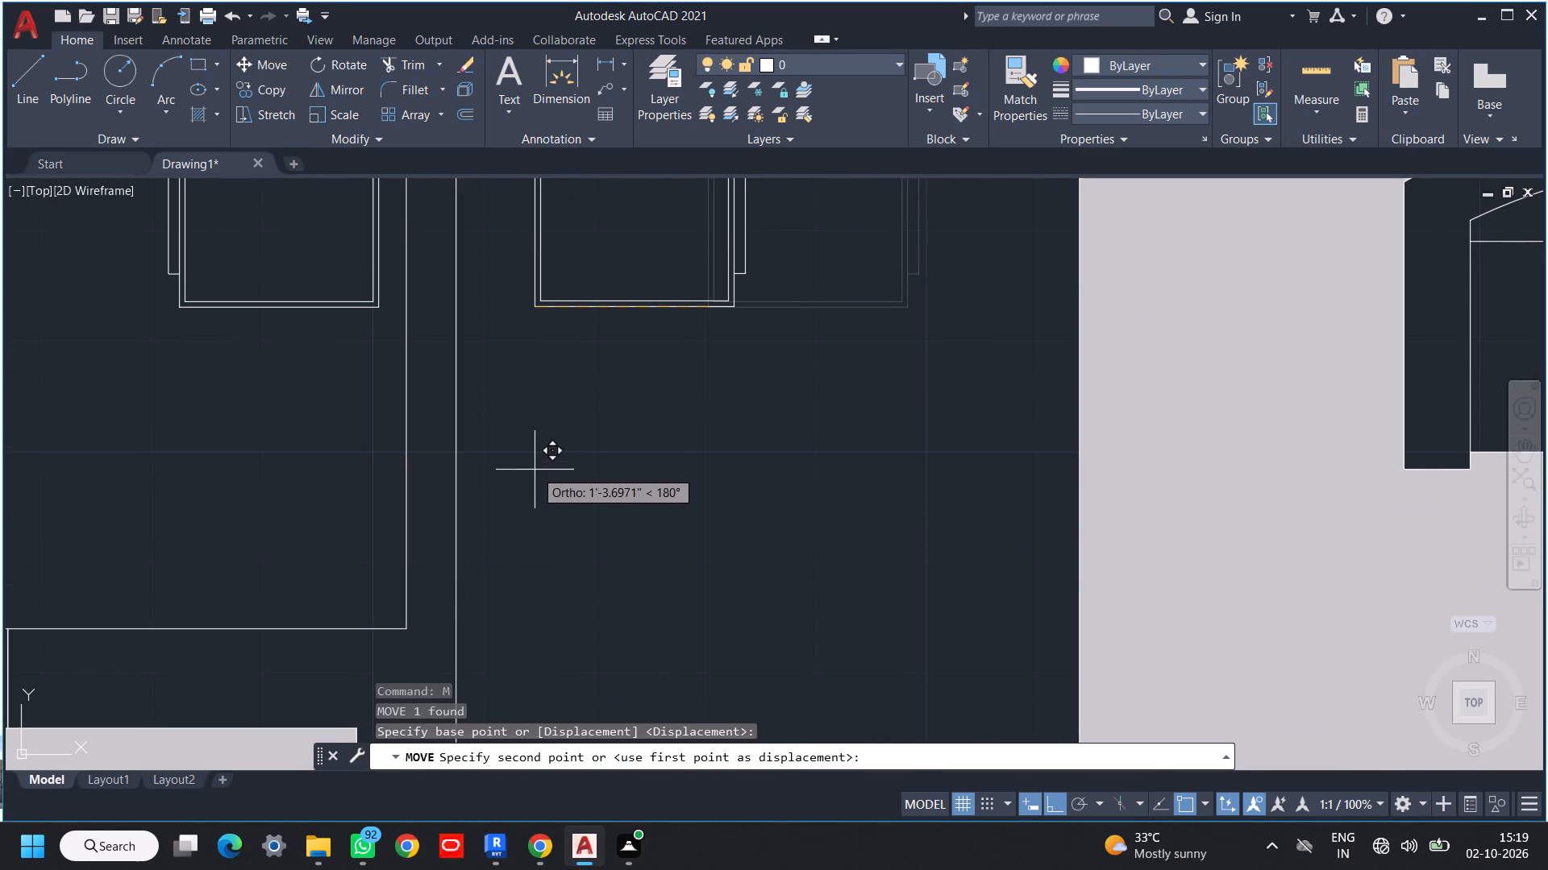
click(459, 545)
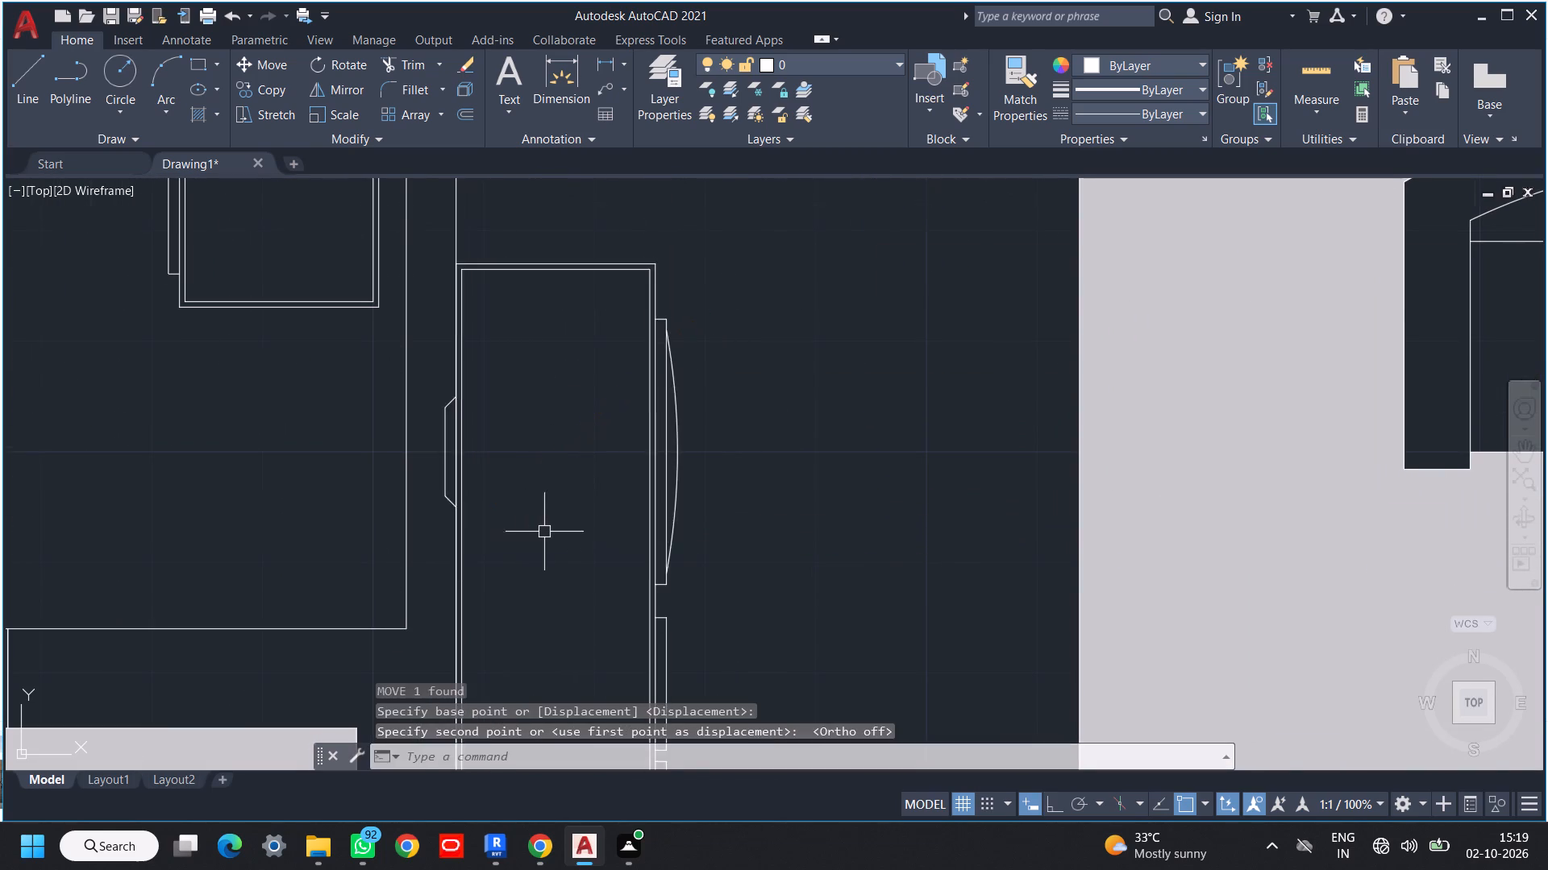
Move the living room's TV unit straight up along the wall by 3'.
scroll(544, 532, down, 2)
middle_drag(563, 516, 588, 390)
click(616, 381)
middle_drag(622, 398, 622, 426)
key(m)
key(space)
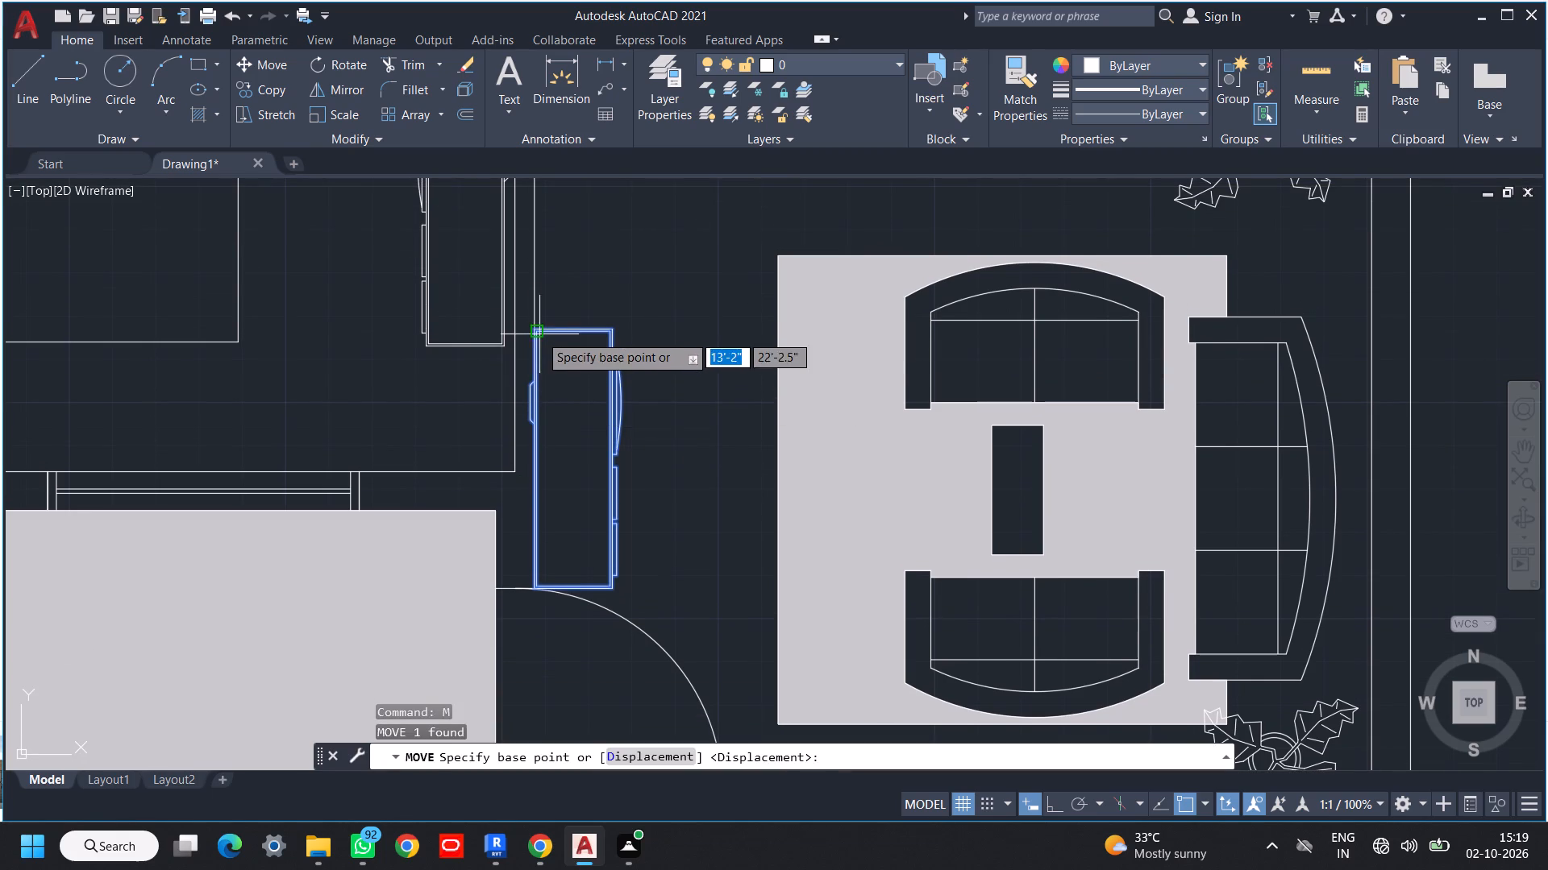
click(539, 334)
key(F8)
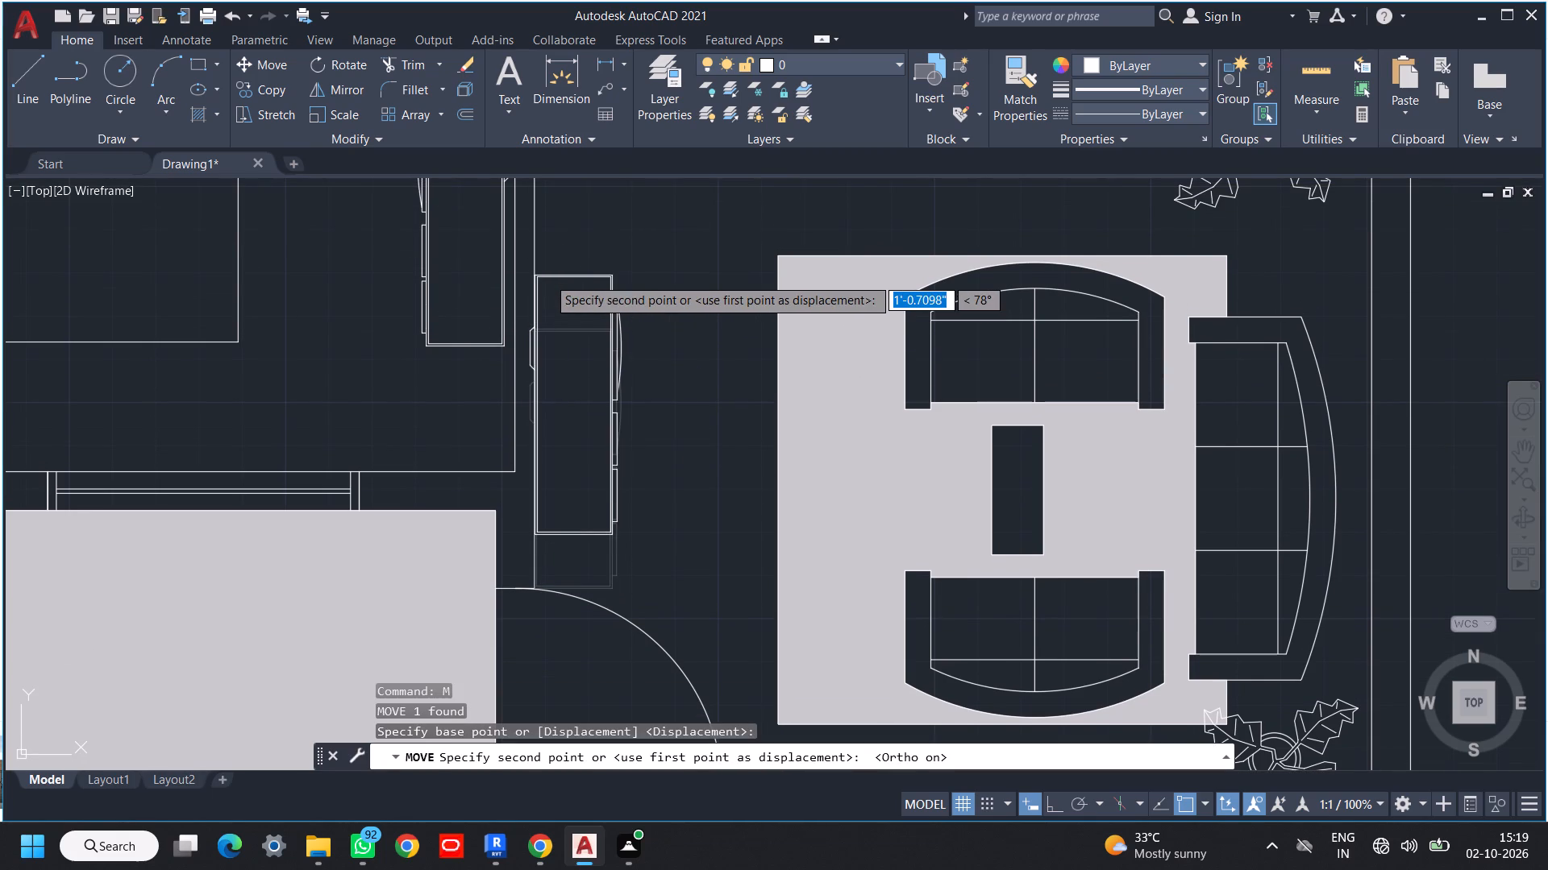
text(3')
key(Return)
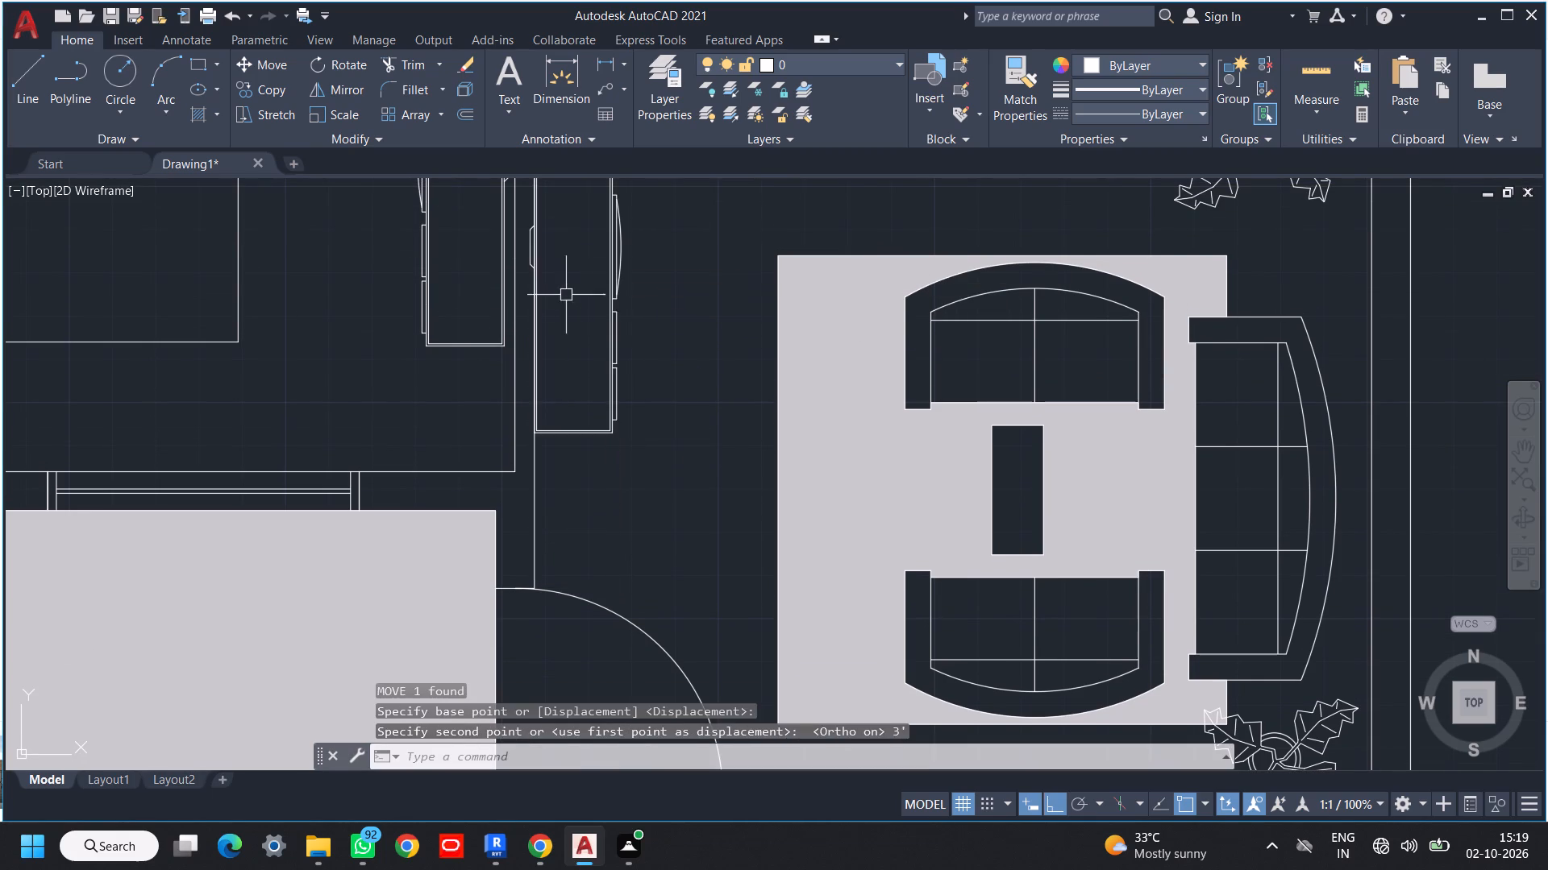
Move the living room's TV unit 2" horizontally away from the wall into the room.
middle_drag(623, 380, 642, 496)
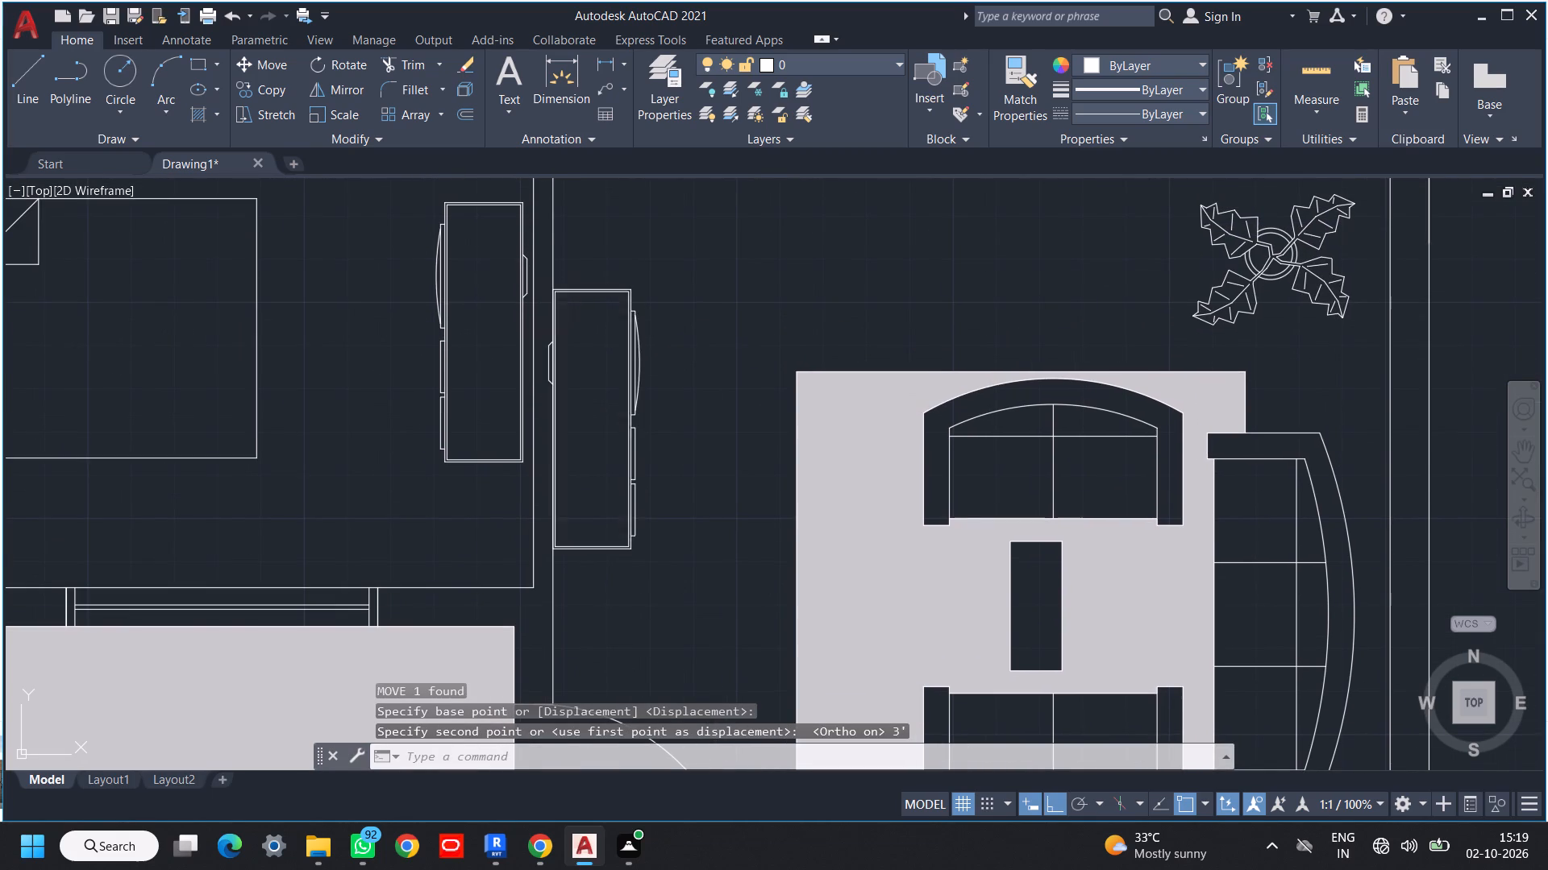
click(570, 288)
text(m)
key(space)
click(570, 288)
text(2")
key(Return)
Offset the wall line left of the sliding door by 9" upward, toward the plant in the top open area.
scroll(607, 312, down, 2)
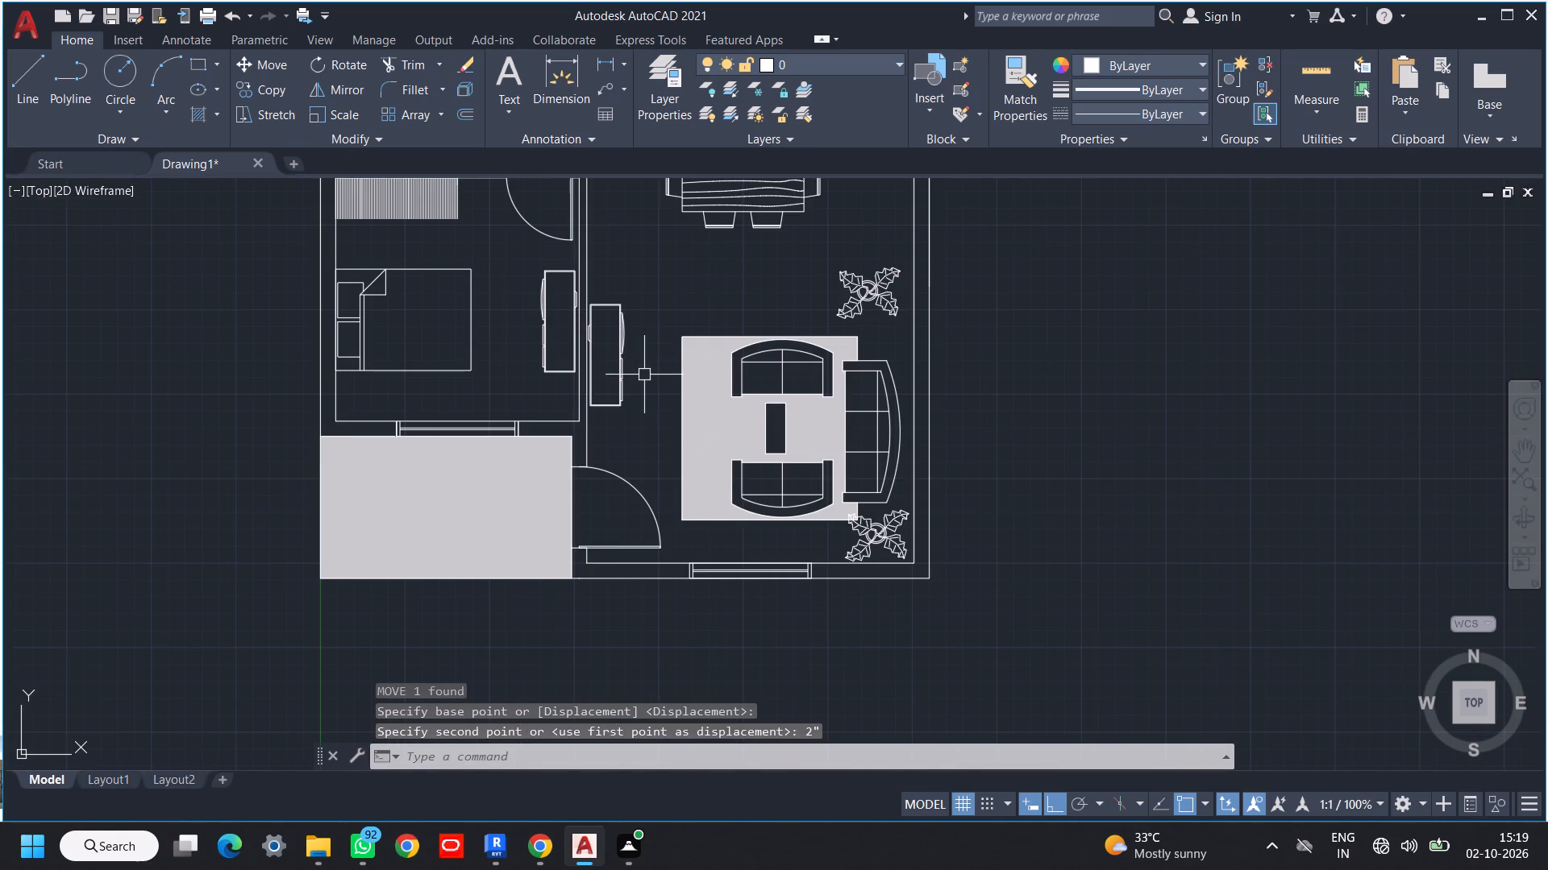
scroll(644, 372, down, 1)
middle_drag(639, 370, 684, 307)
scroll(693, 332, down, 1)
middle_drag(661, 465, 634, 590)
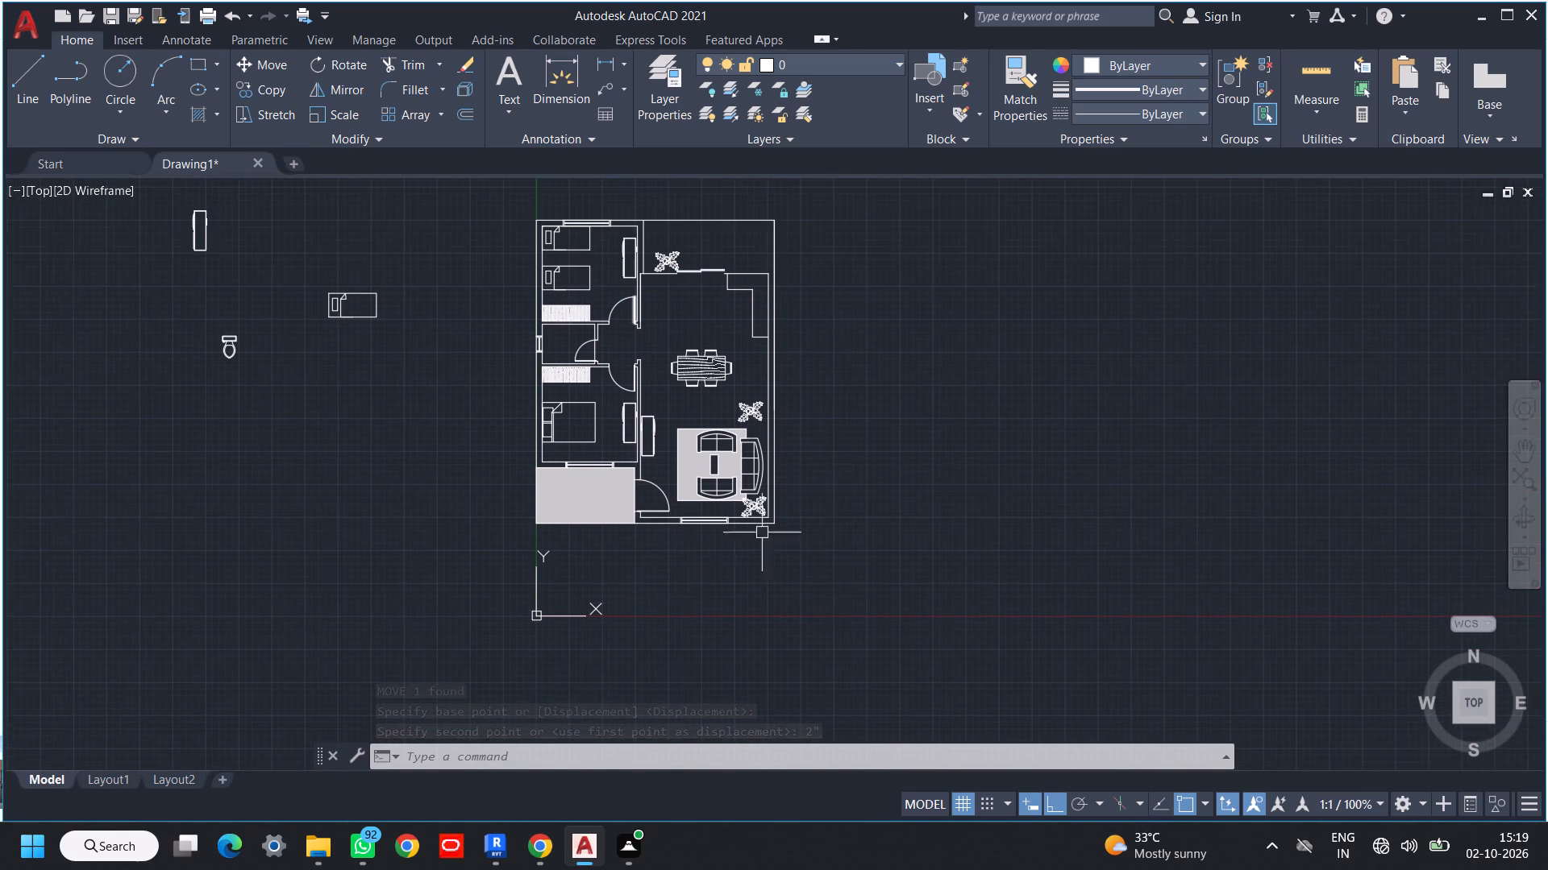
middle_drag(811, 449, 794, 506)
scroll(705, 300, up, 3)
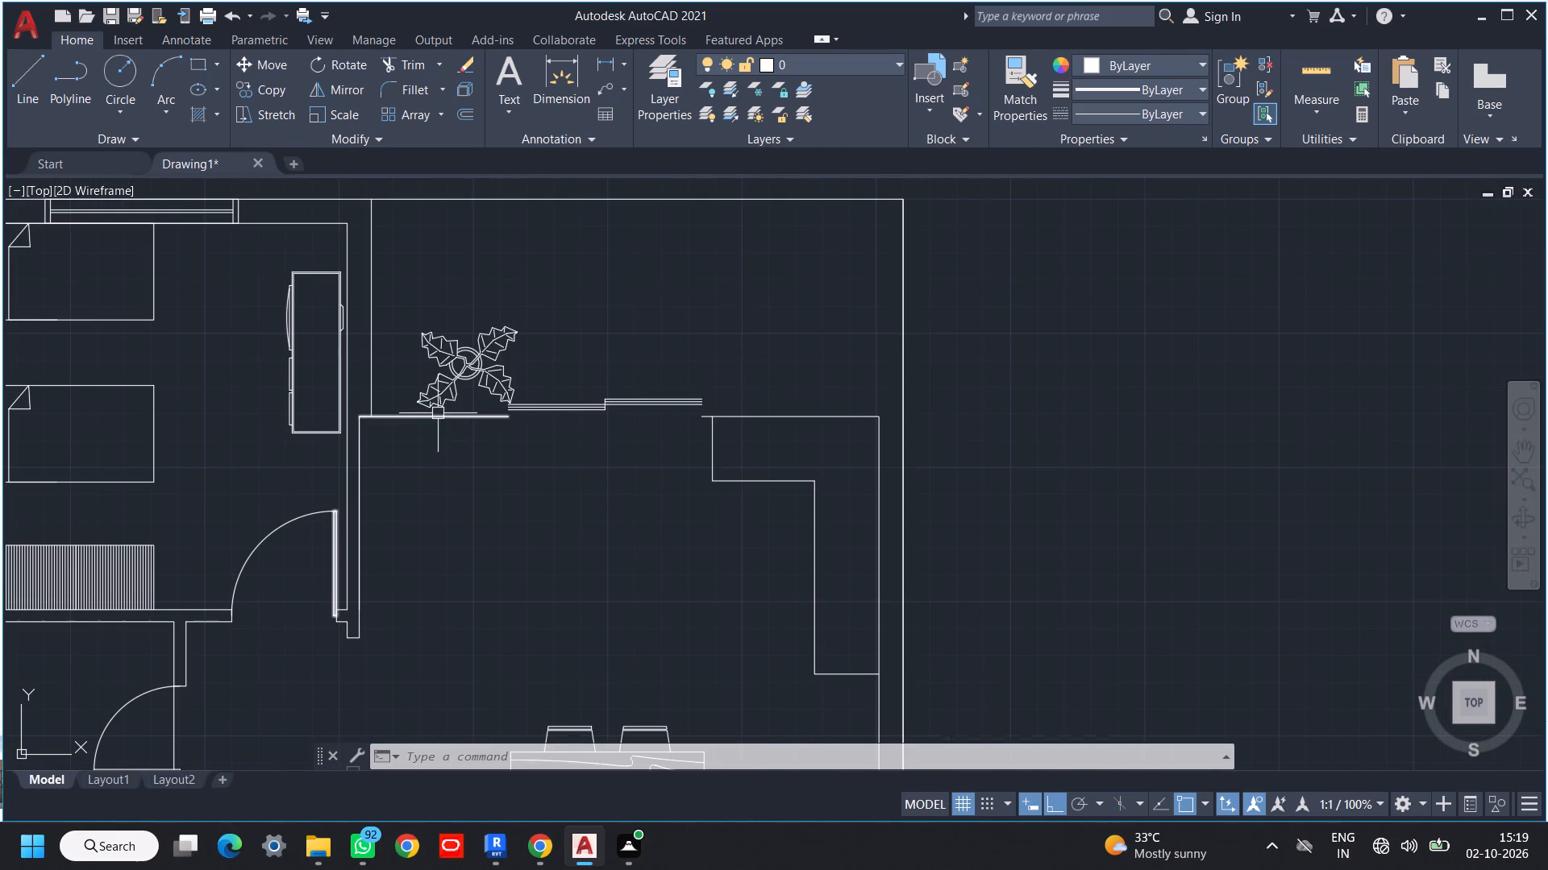
scroll(439, 413, up, 1)
scroll(515, 433, down, 1)
middle_drag(644, 451, 636, 504)
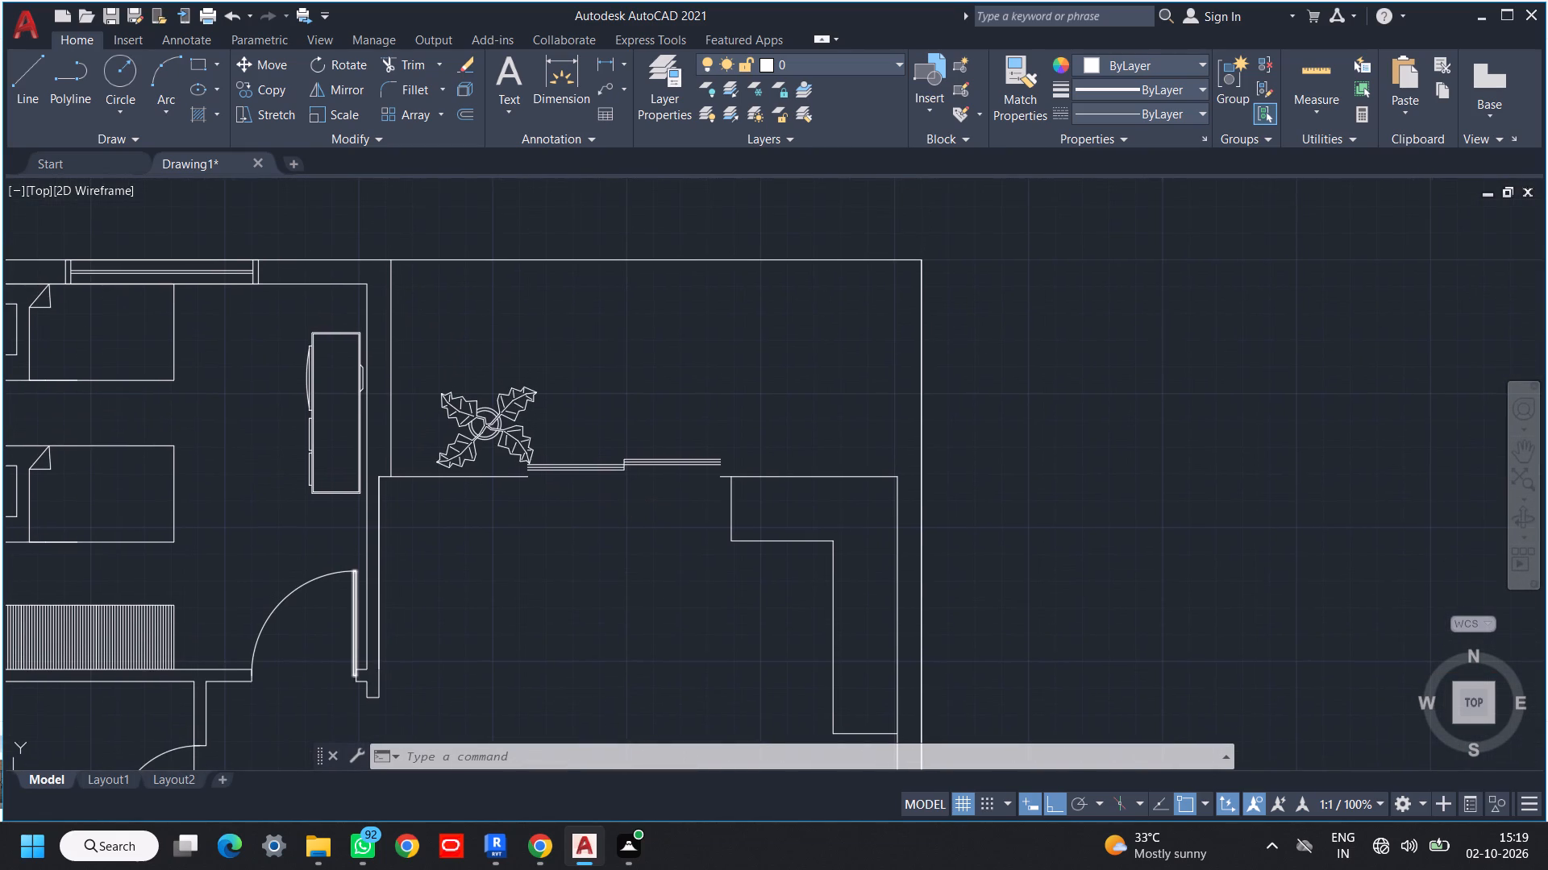
key(o)
key(space)
key(space)
click(422, 475)
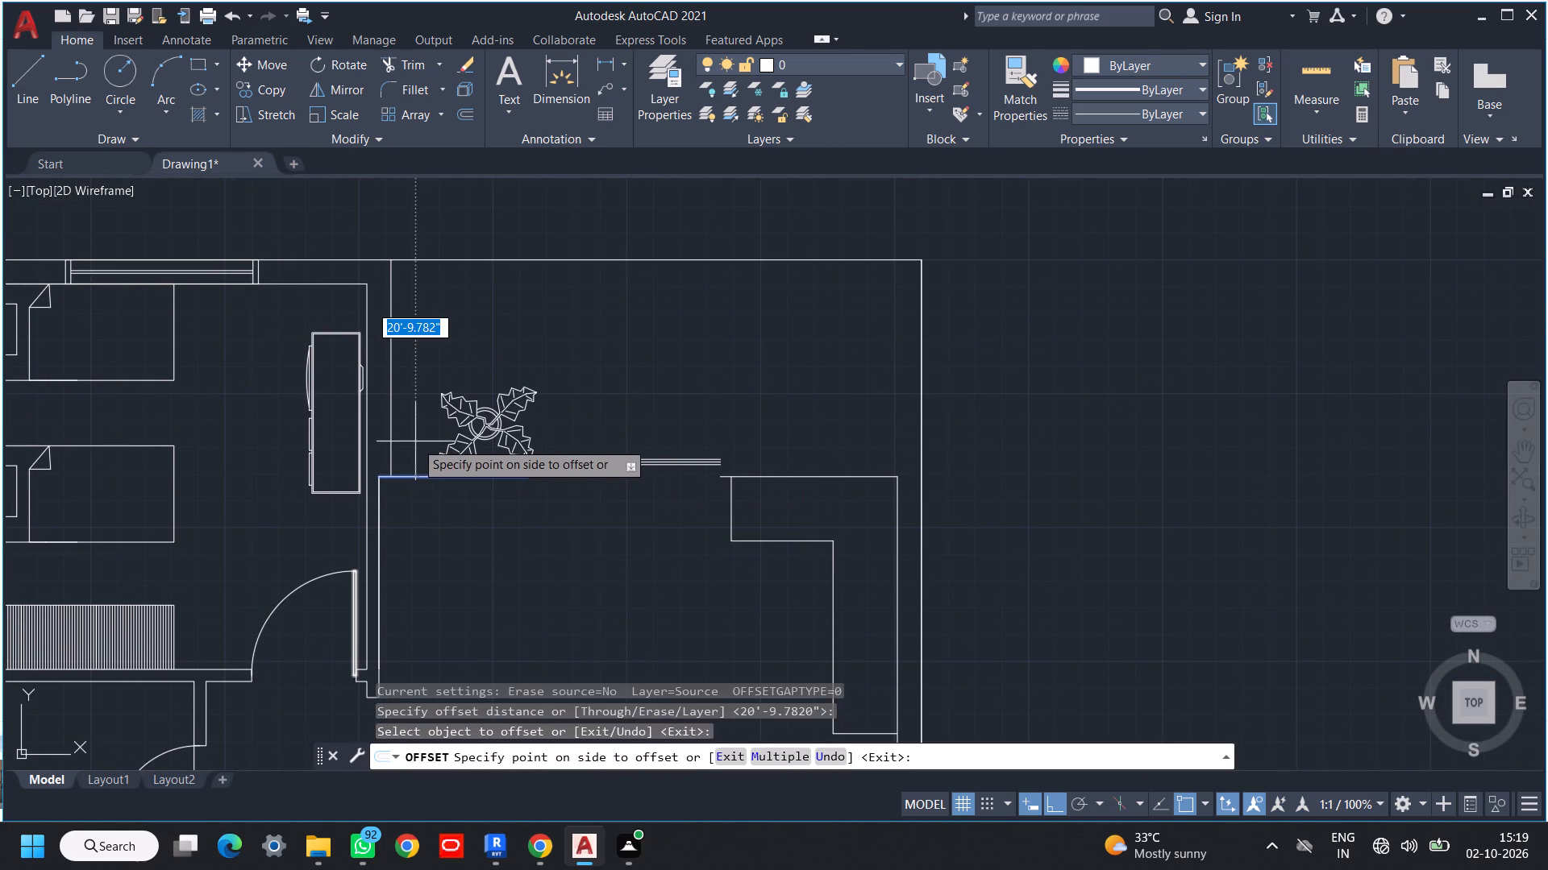
text(9")
key(Return)
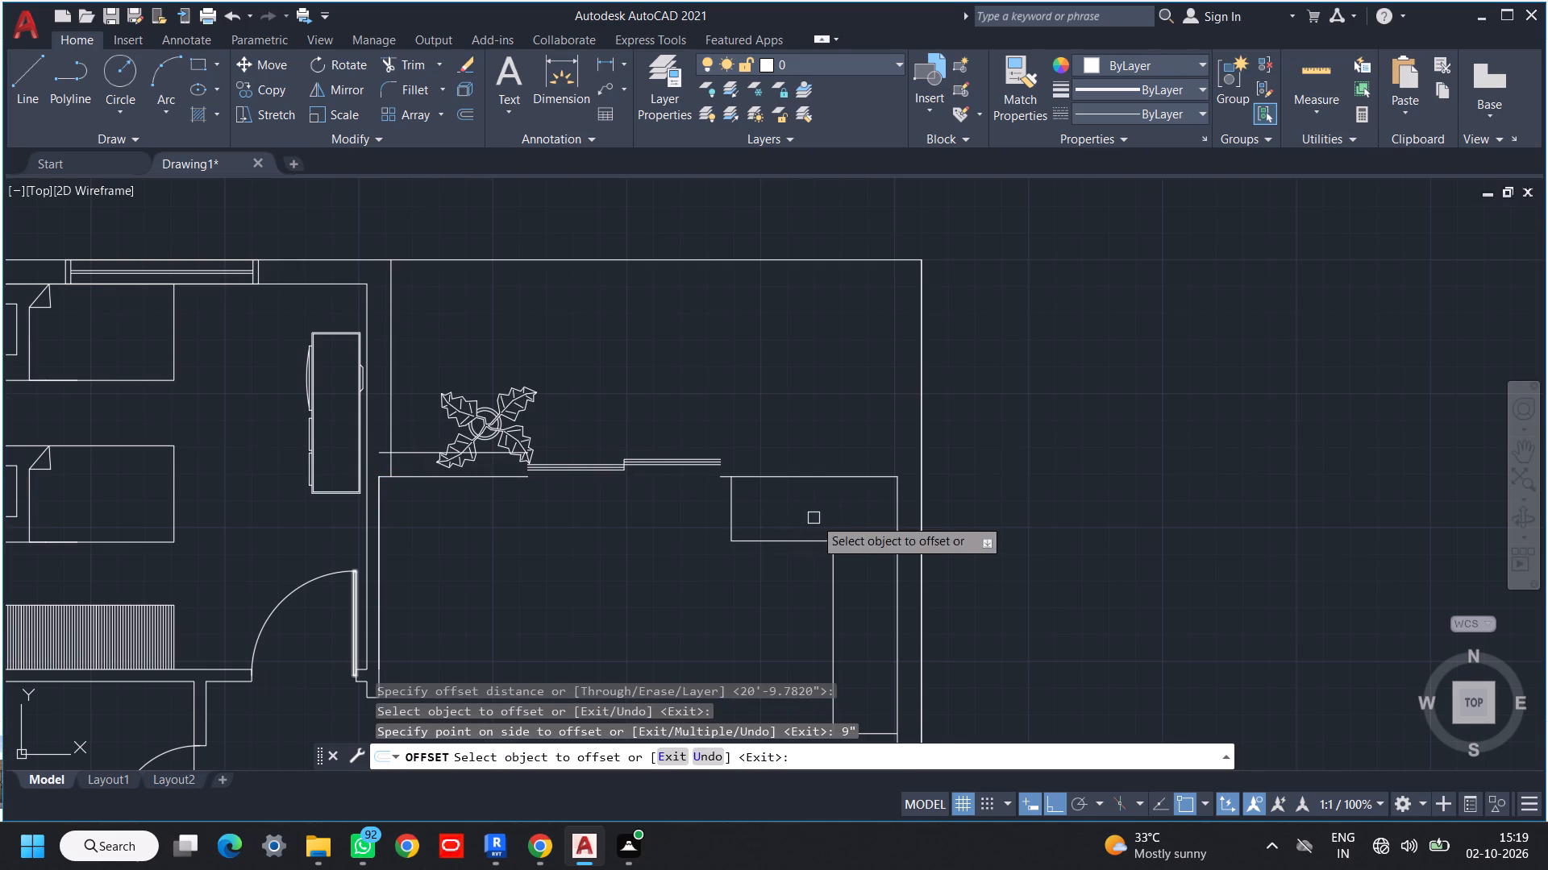
middle_drag(580, 493, 576, 515)
key(Escape)
Move the plant in the top open area straight up, clear of the new wall line.
click(501, 449)
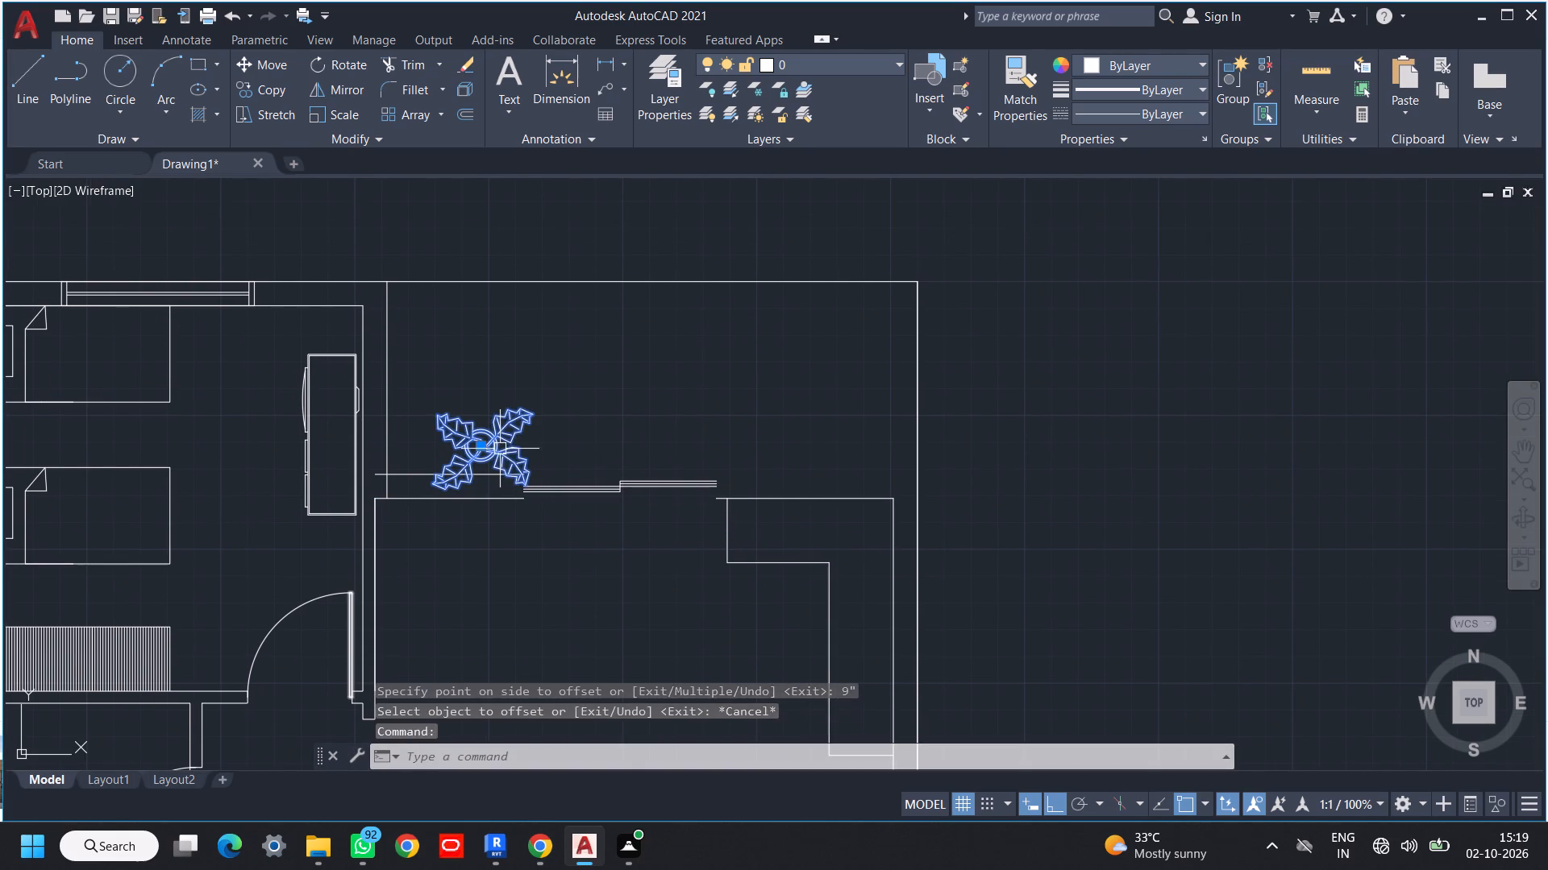
key(m)
key(space)
click(500, 442)
click(489, 395)
middle_drag(606, 386, 635, 335)
key(Escape)
key(Escape)
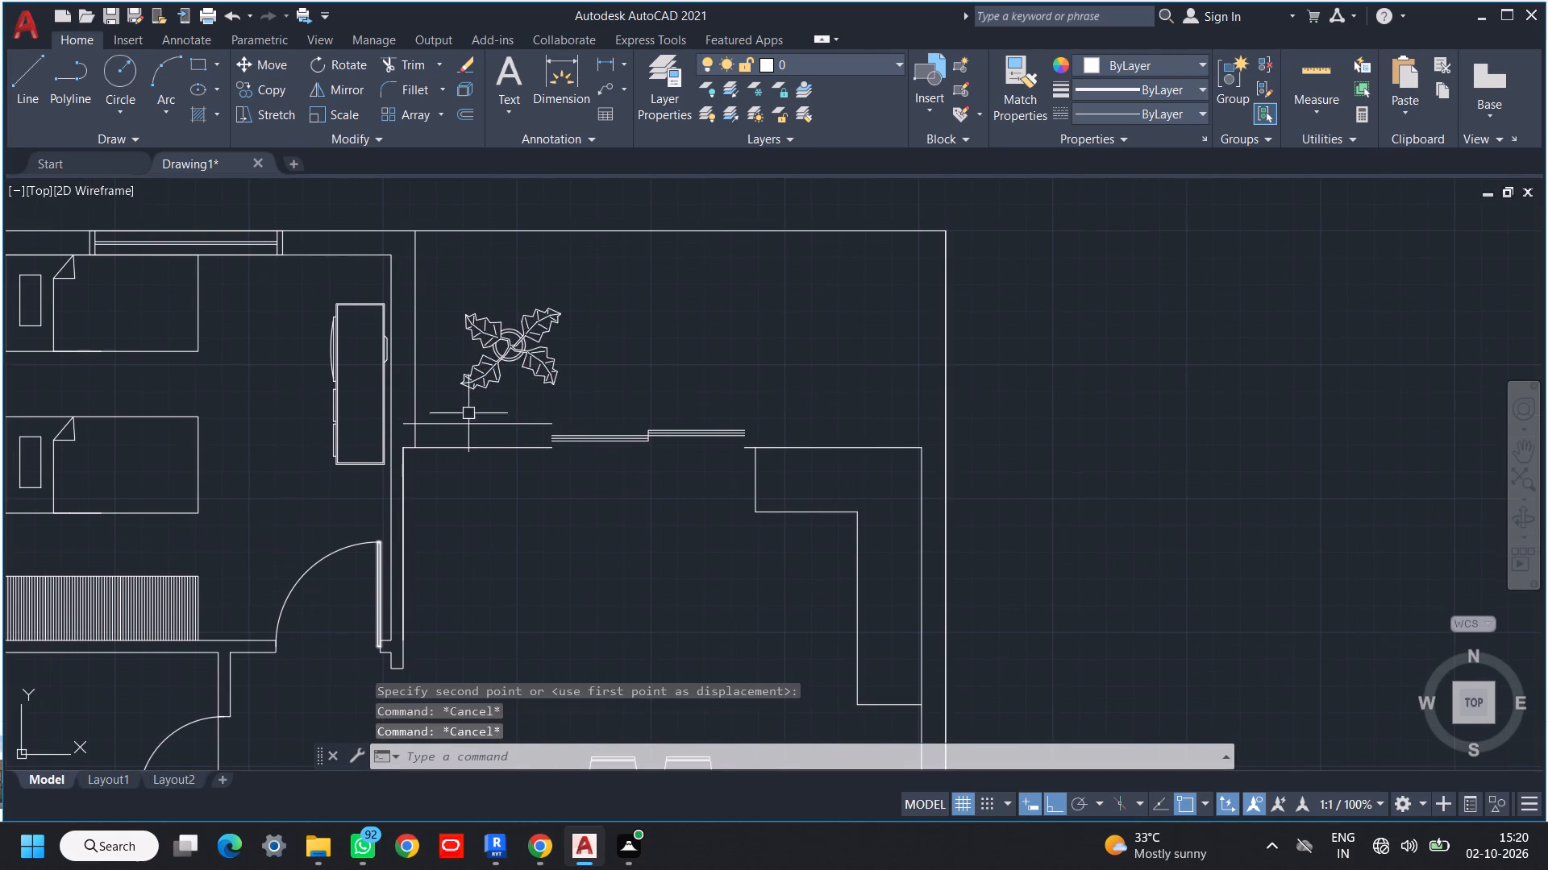
Trim the overlapping lines where the new wall line meets the bedroom wall so they form a clean corner.
middle_drag(447, 425, 439, 372)
scroll(475, 401, up, 2)
middle_drag(486, 408, 537, 463)
text(tr)
key(space)
key(space)
scroll(332, 407, up, 2)
click(318, 300)
click(389, 429)
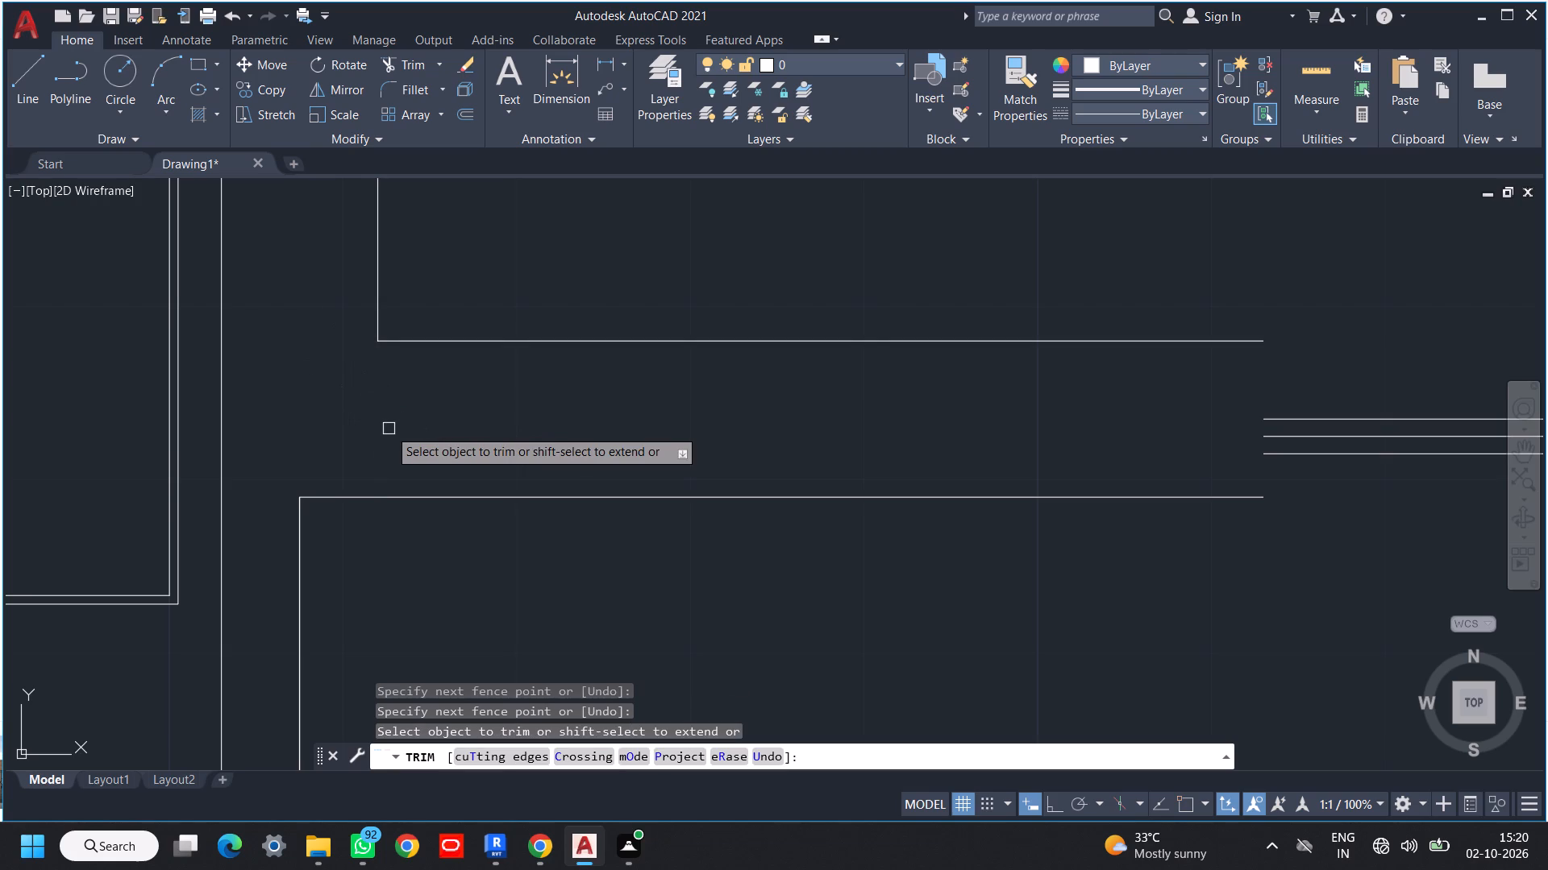
scroll(389, 429, down, 3)
middle_drag(530, 481, 486, 500)
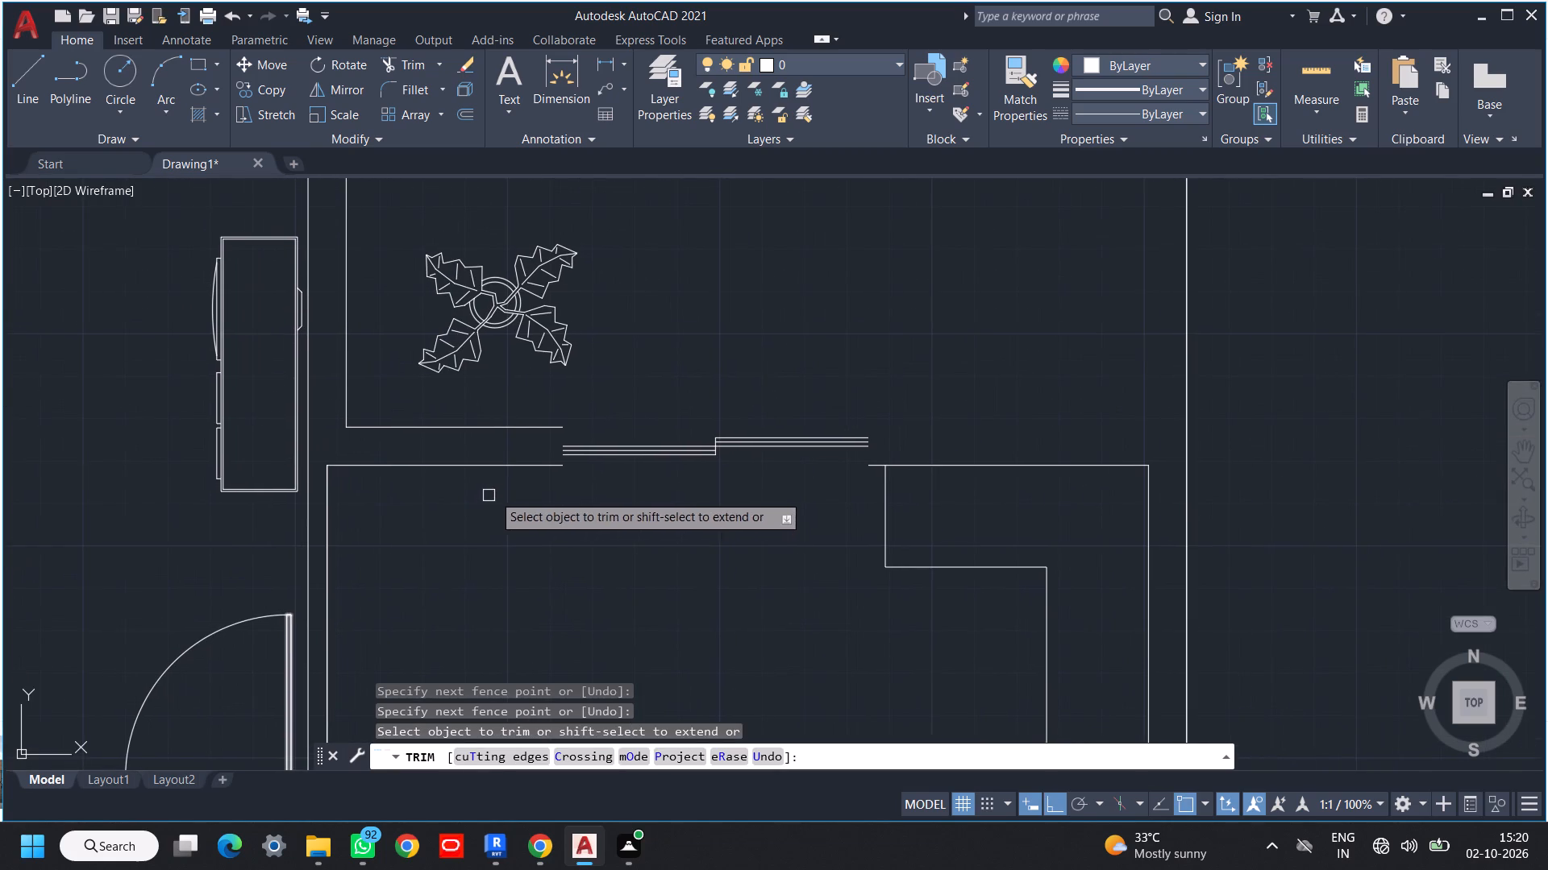
middle_drag(510, 491, 483, 502)
key(Escape)
Extend both wall lines beside the sliding door across the door opening toward the right-hand wall.
text(ex)
key(space)
key(space)
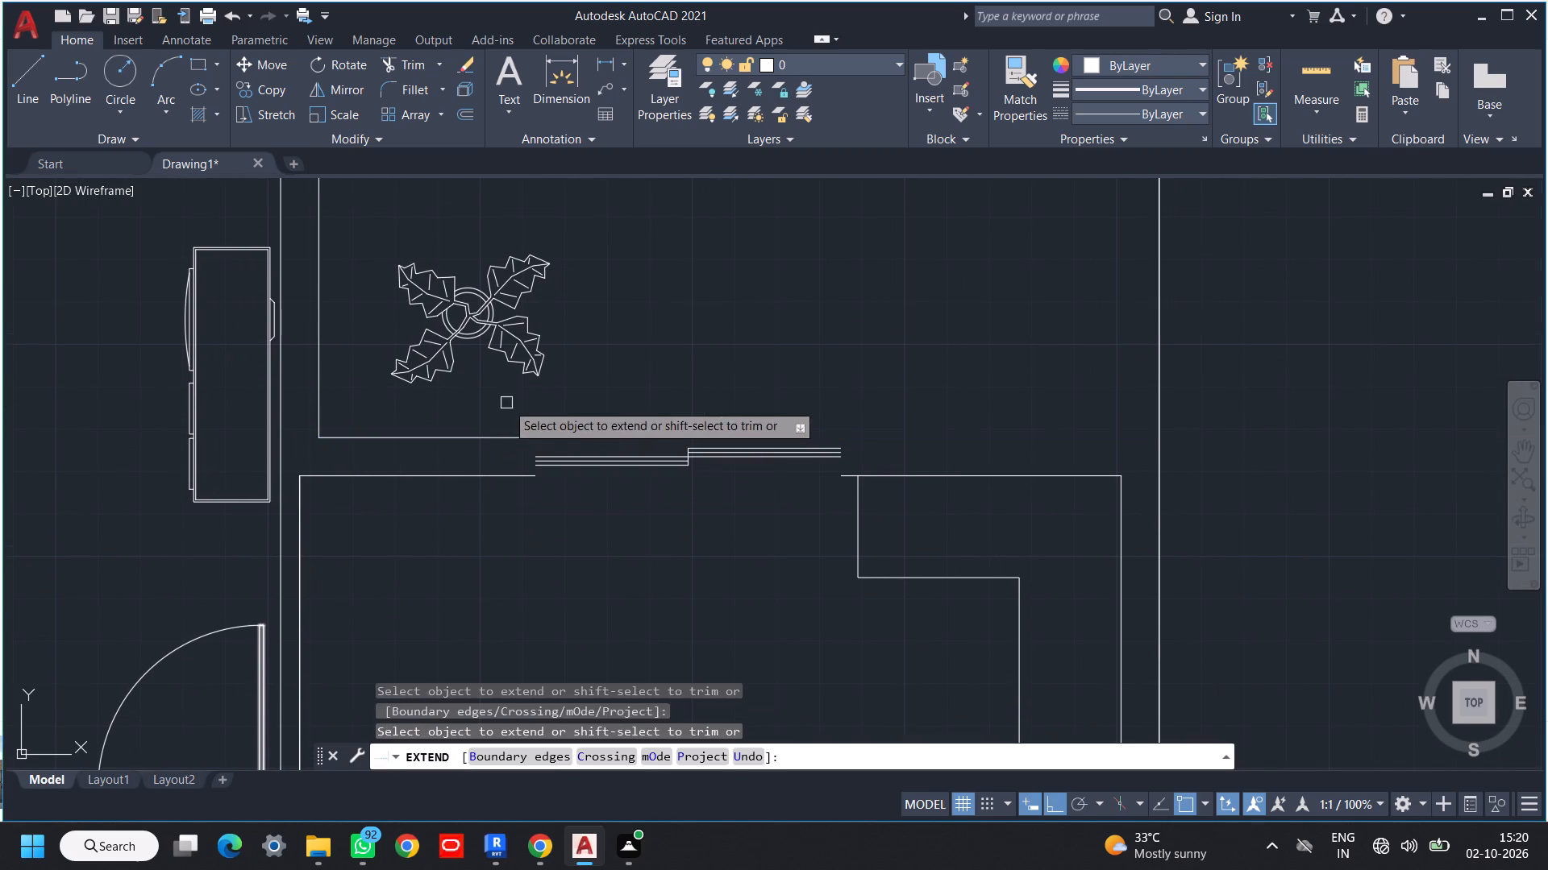
click(506, 403)
click(507, 536)
middle_drag(743, 484, 656, 502)
key(Escape)
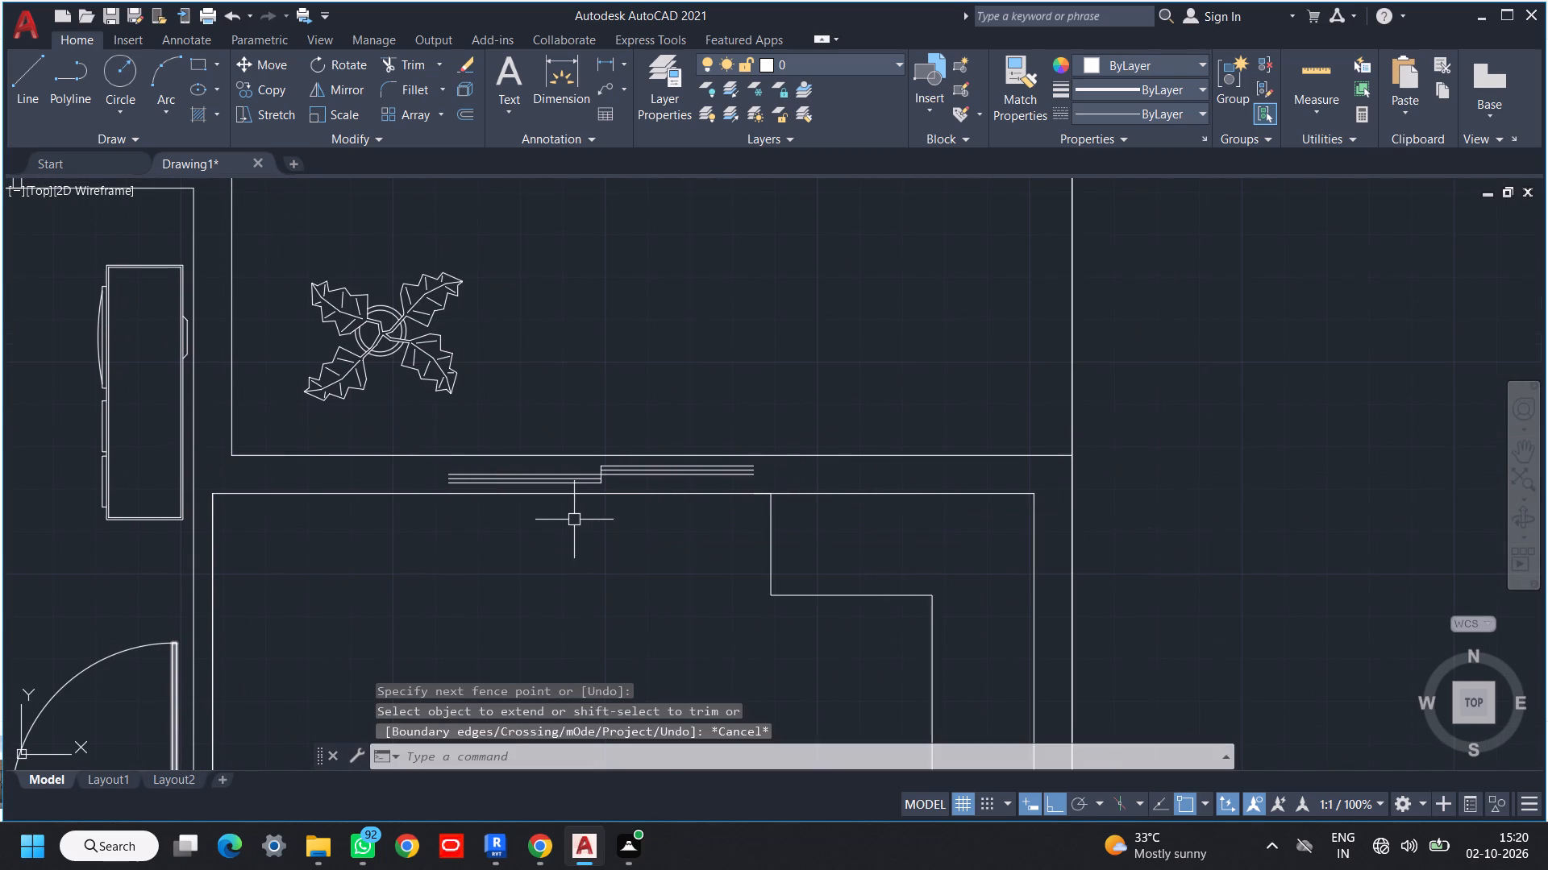
Draw a vertical line through the sliding door's left end, reaching past both wall lines.
key(l)
key(space)
scroll(437, 490, up, 3)
click(476, 472)
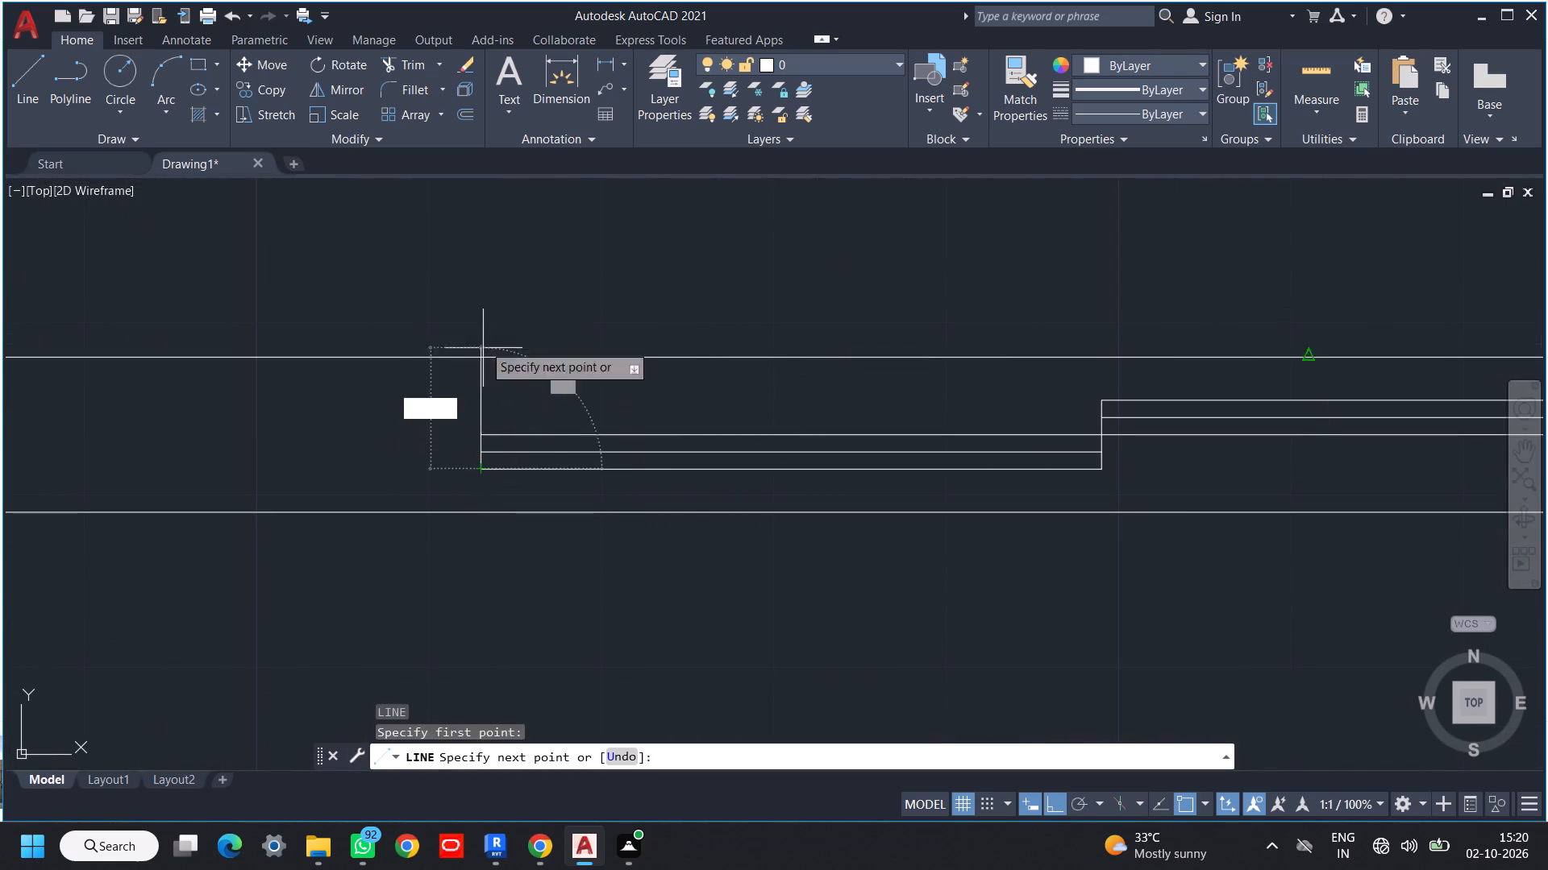
click(484, 324)
click(472, 608)
key(Escape)
key(Escape)
Trim the left door-end line's overhangs above and below the two wall lines.
key(t)
key(r)
key(space)
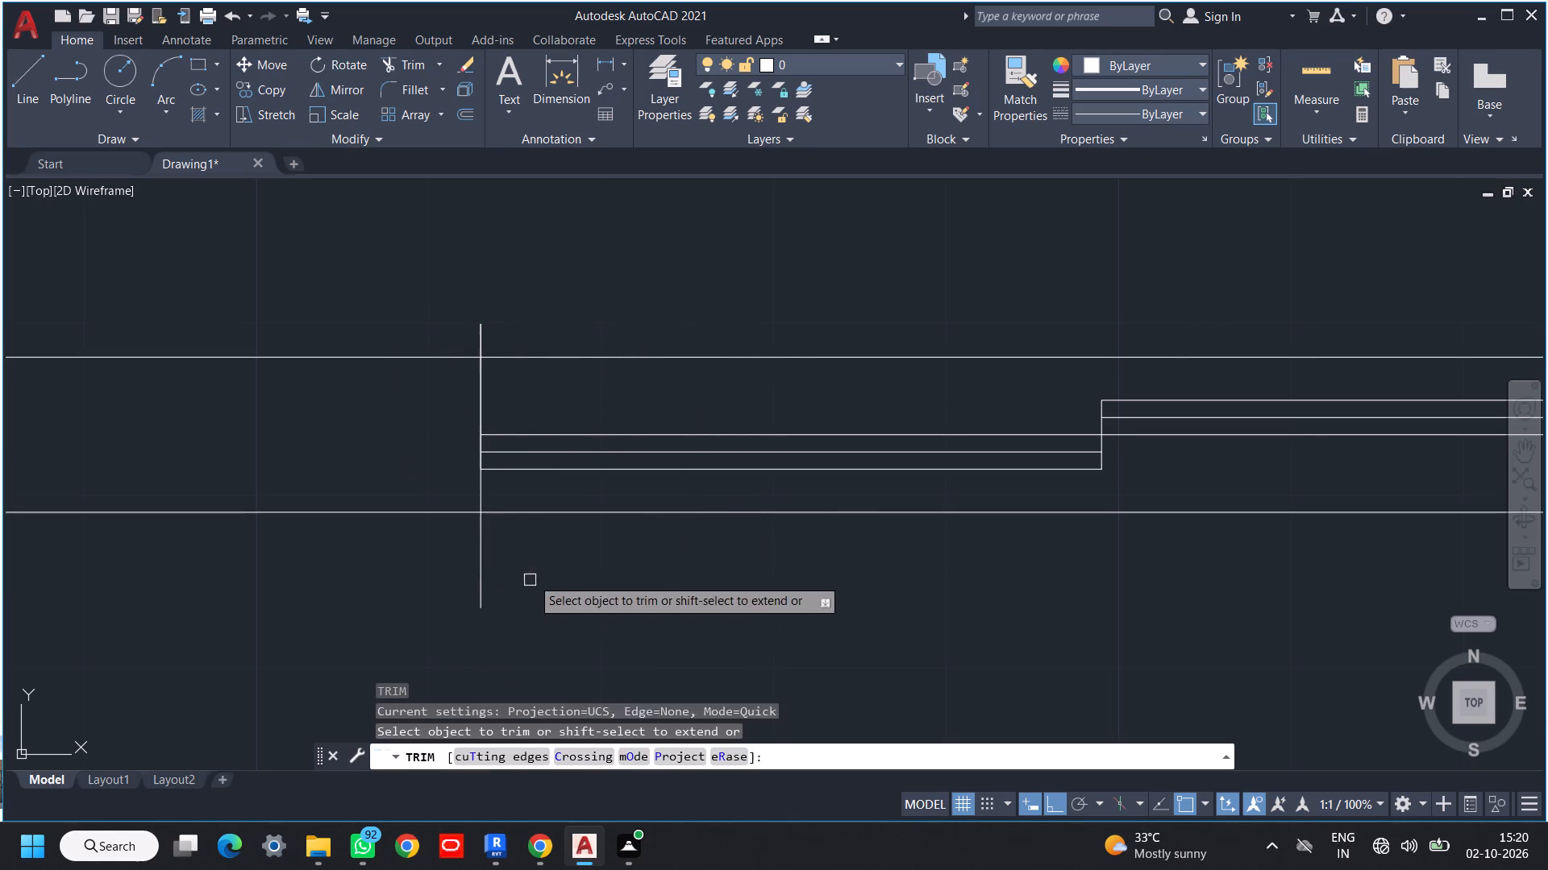
key(space)
drag(540, 557, 518, 570)
click(422, 583)
drag(535, 329, 526, 330)
click(408, 335)
scroll(536, 373, down, 2)
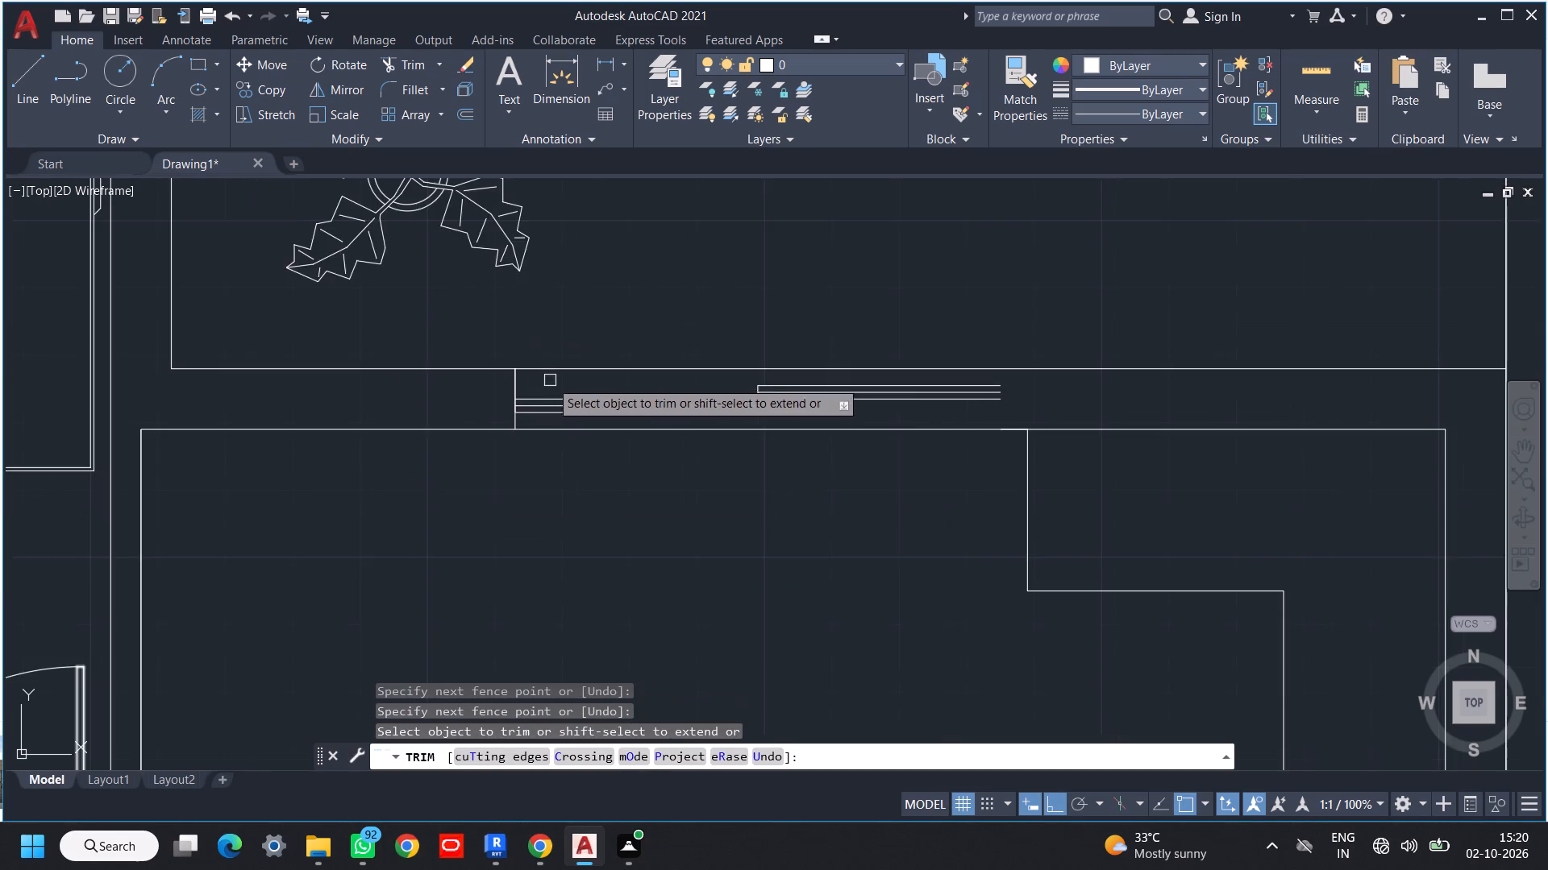
middle_drag(593, 407, 382, 450)
key(Escape)
key(Escape)
Draw a vertical line through the sliding door's right end, reaching past both wall lines.
middle_drag(636, 495, 541, 518)
key(l)
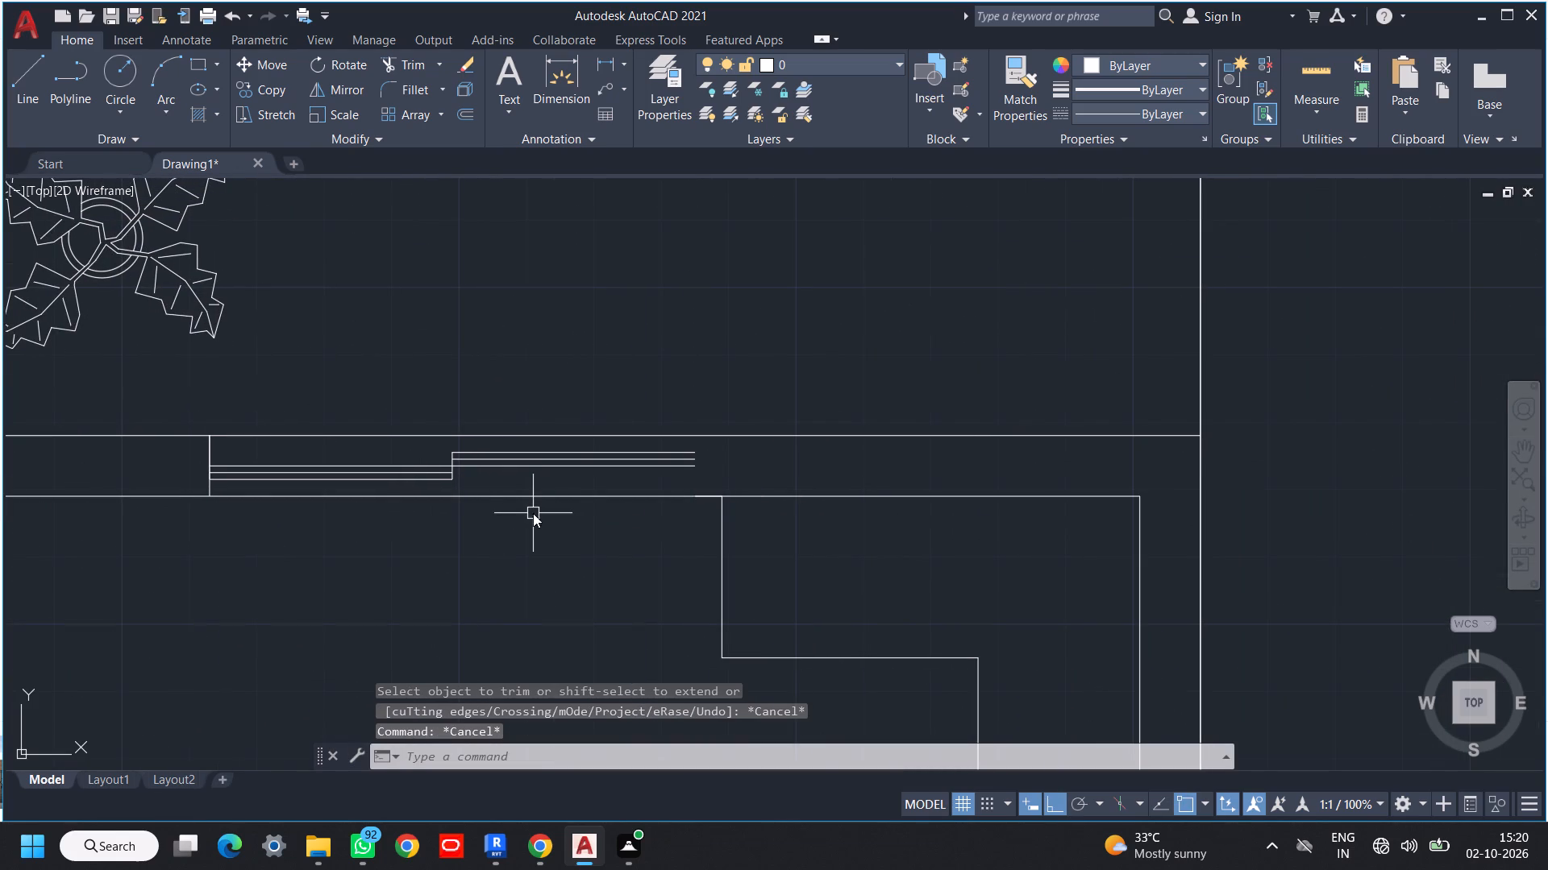
key(space)
scroll(691, 470, up, 2)
click(694, 466)
click(706, 334)
click(651, 622)
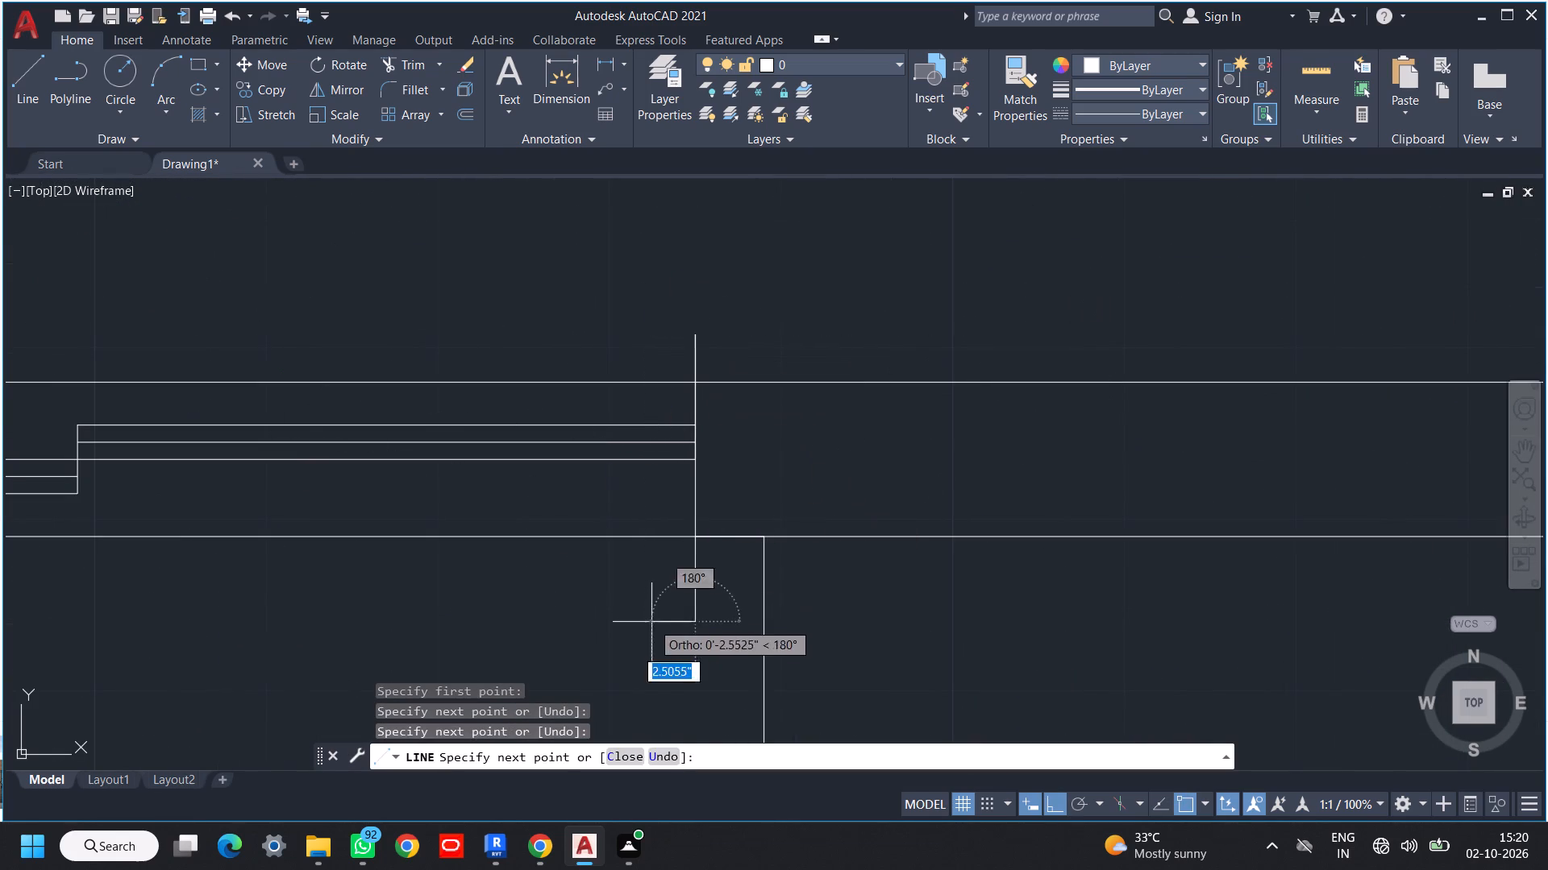
middle_drag(689, 600, 622, 607)
key(Escape)
key(Escape)
Trim the right door-end line's overhangs above and below the two wall lines.
key(t)
key(r)
key(space)
key(space)
click(660, 582)
click(552, 585)
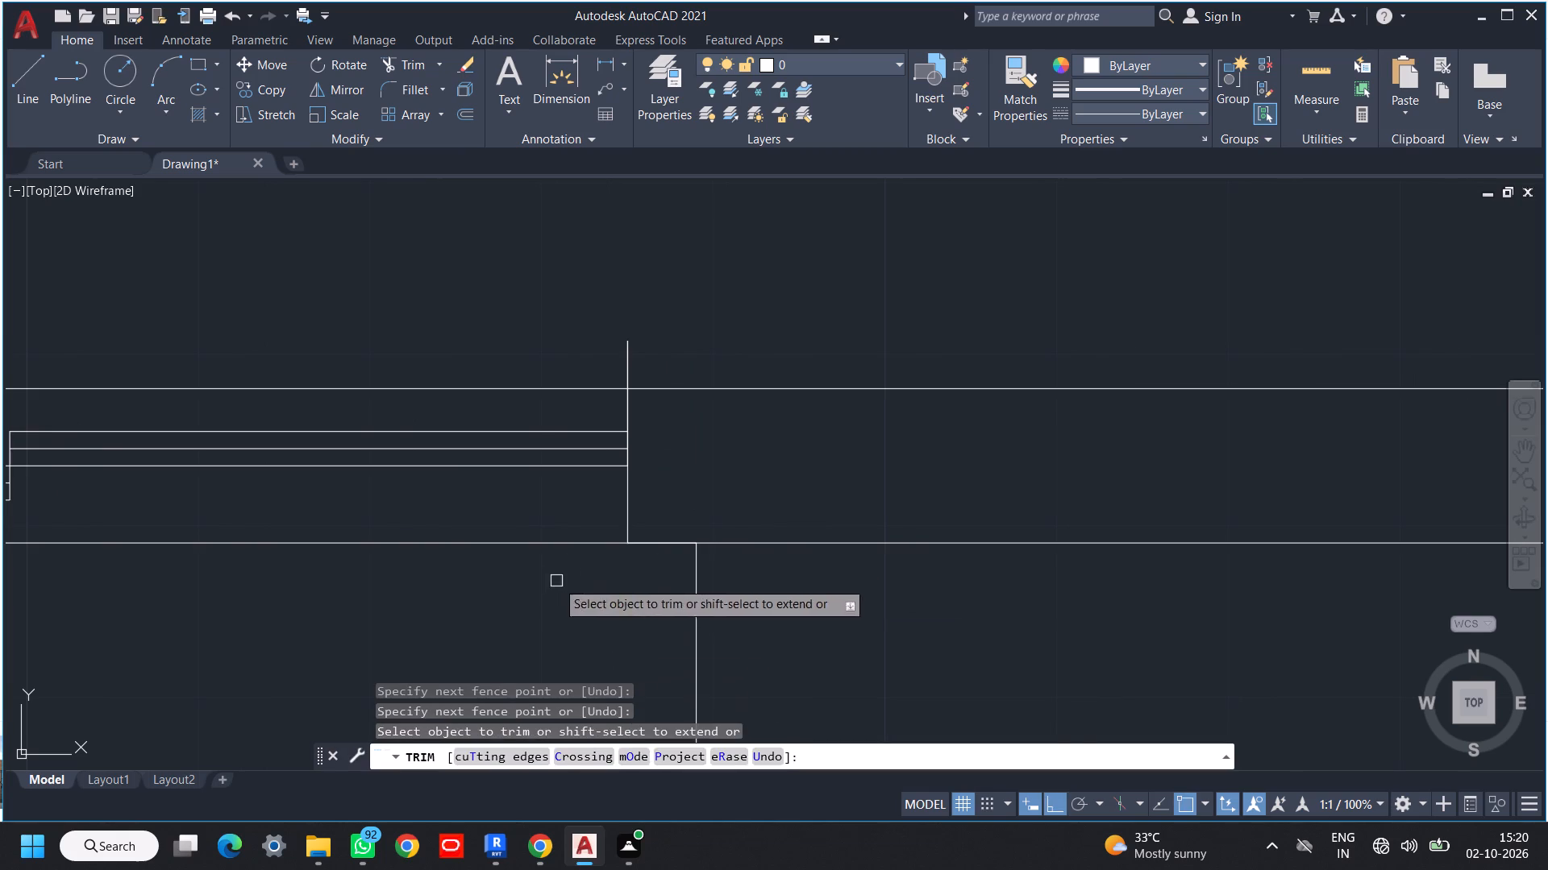
drag(687, 351, 660, 352)
click(522, 352)
scroll(637, 378, down, 1)
click(664, 366)
scroll(681, 408, down, 3)
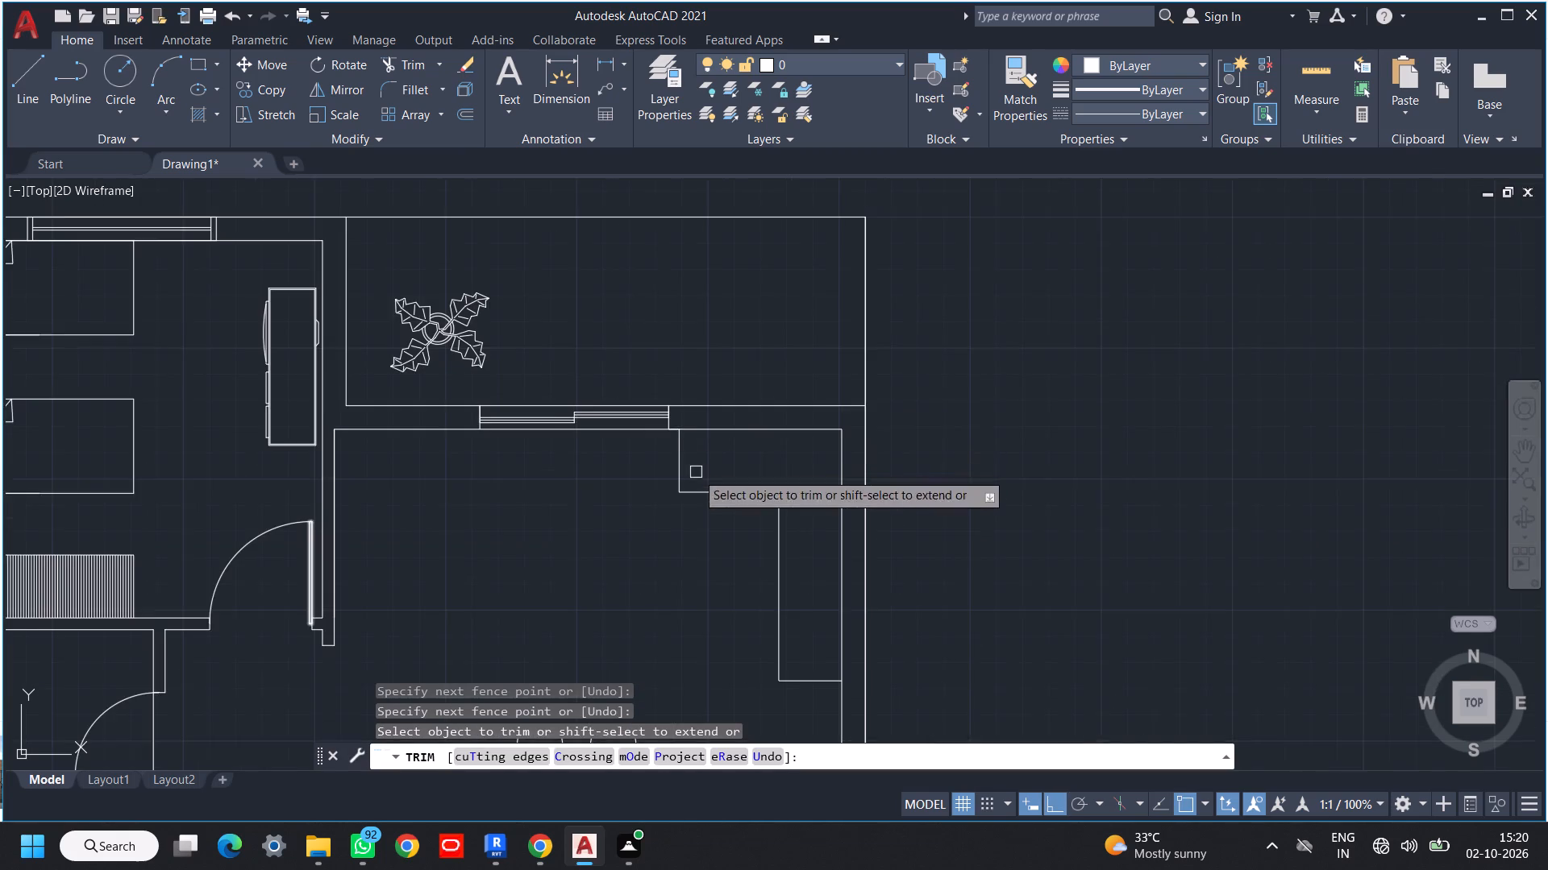
middle_drag(696, 472, 651, 416)
key(Escape)
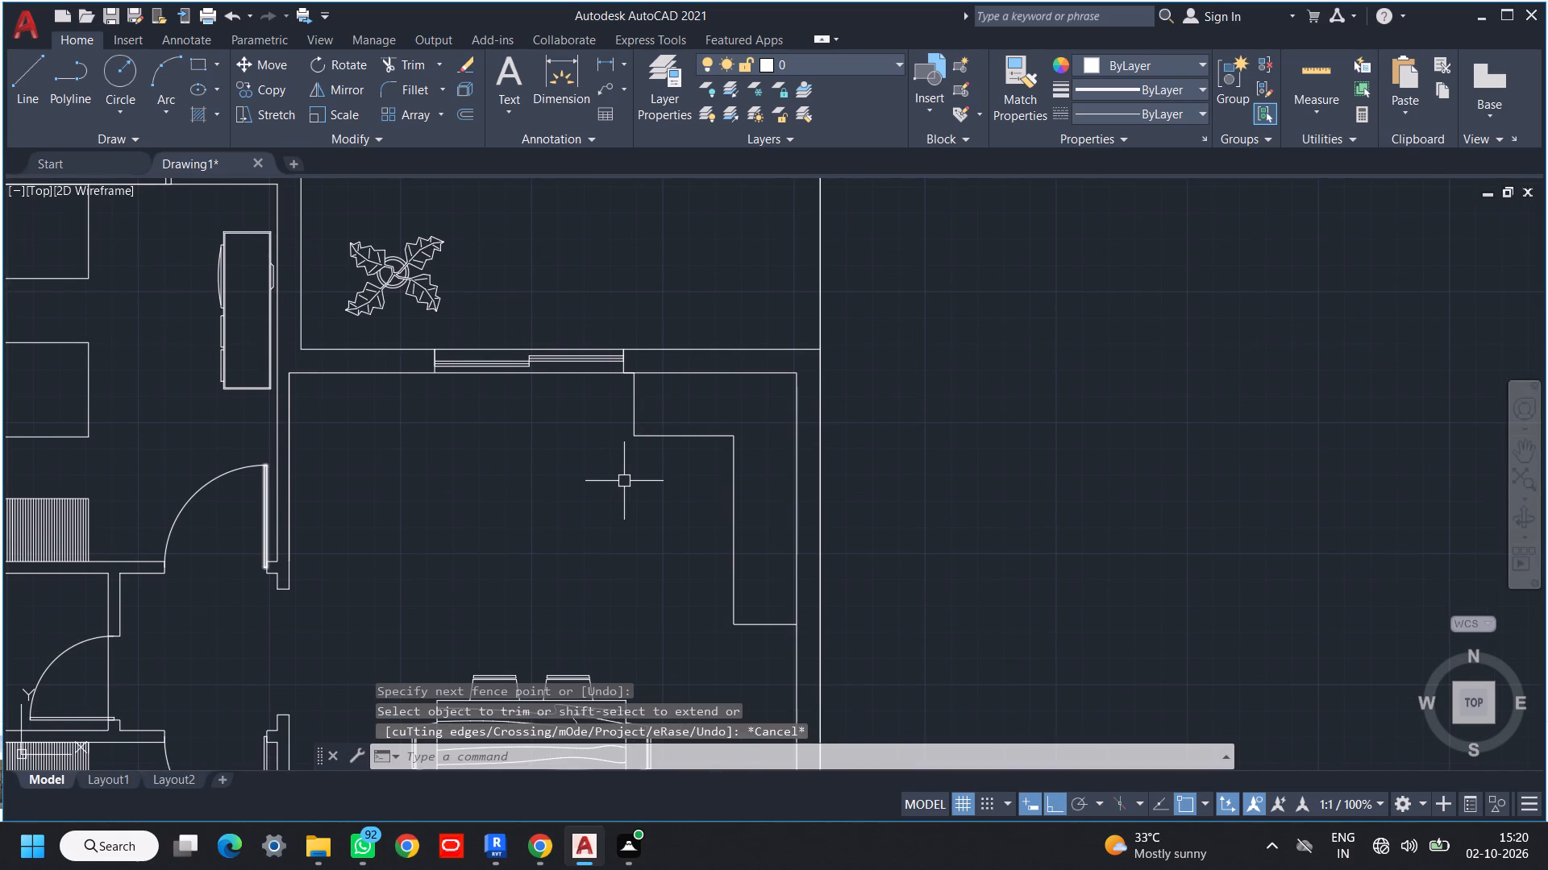
Offset the plan's outer right wall line 2' inward.
scroll(624, 481, down, 1)
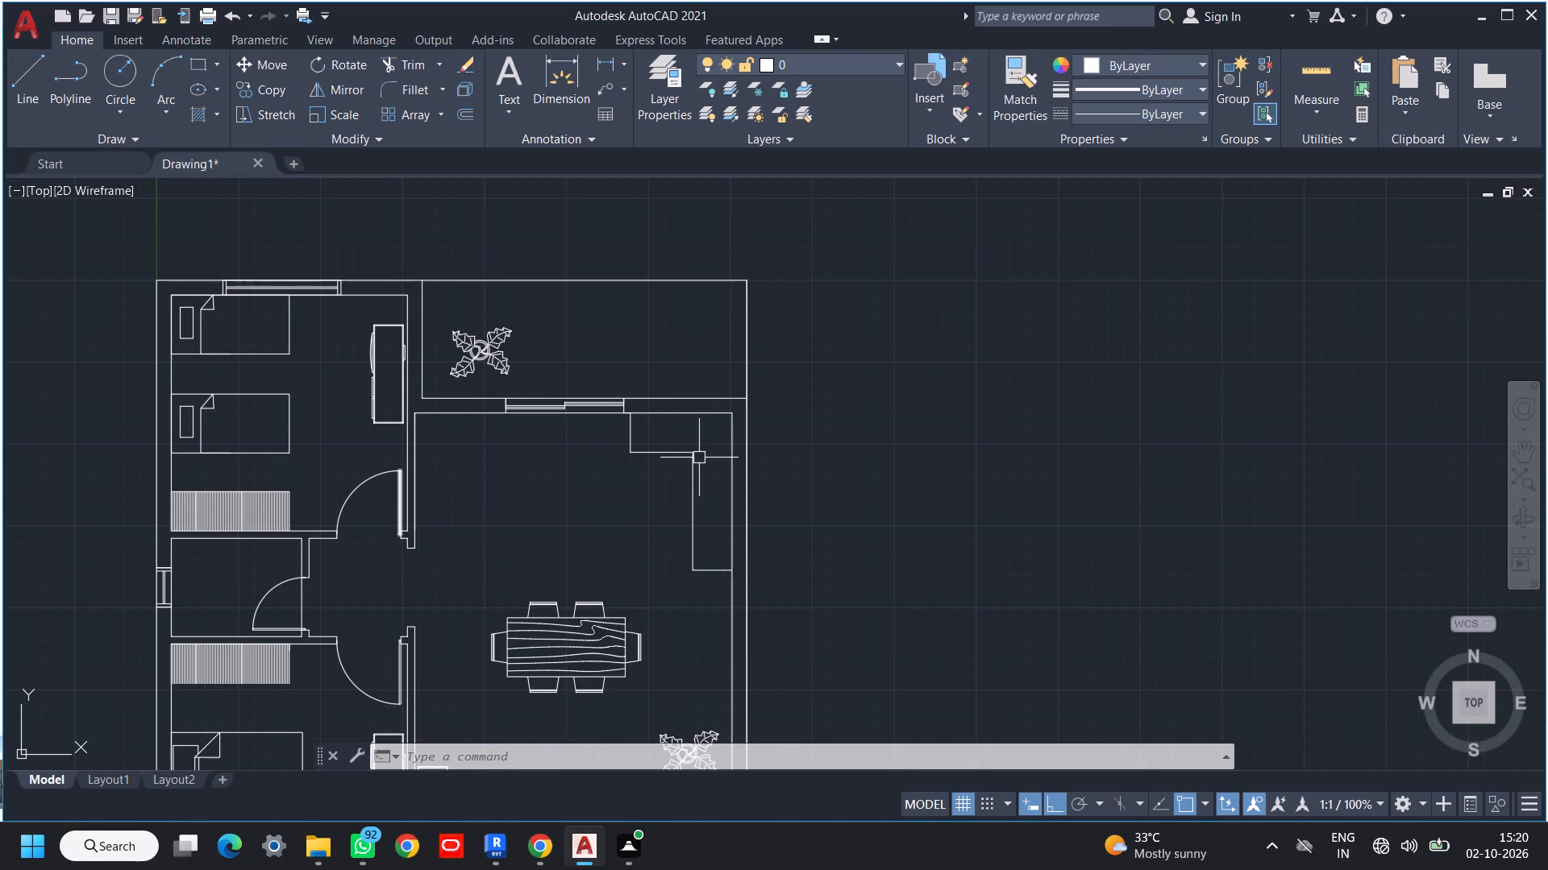
middle_drag(699, 473, 679, 562)
scroll(679, 562, down, 2)
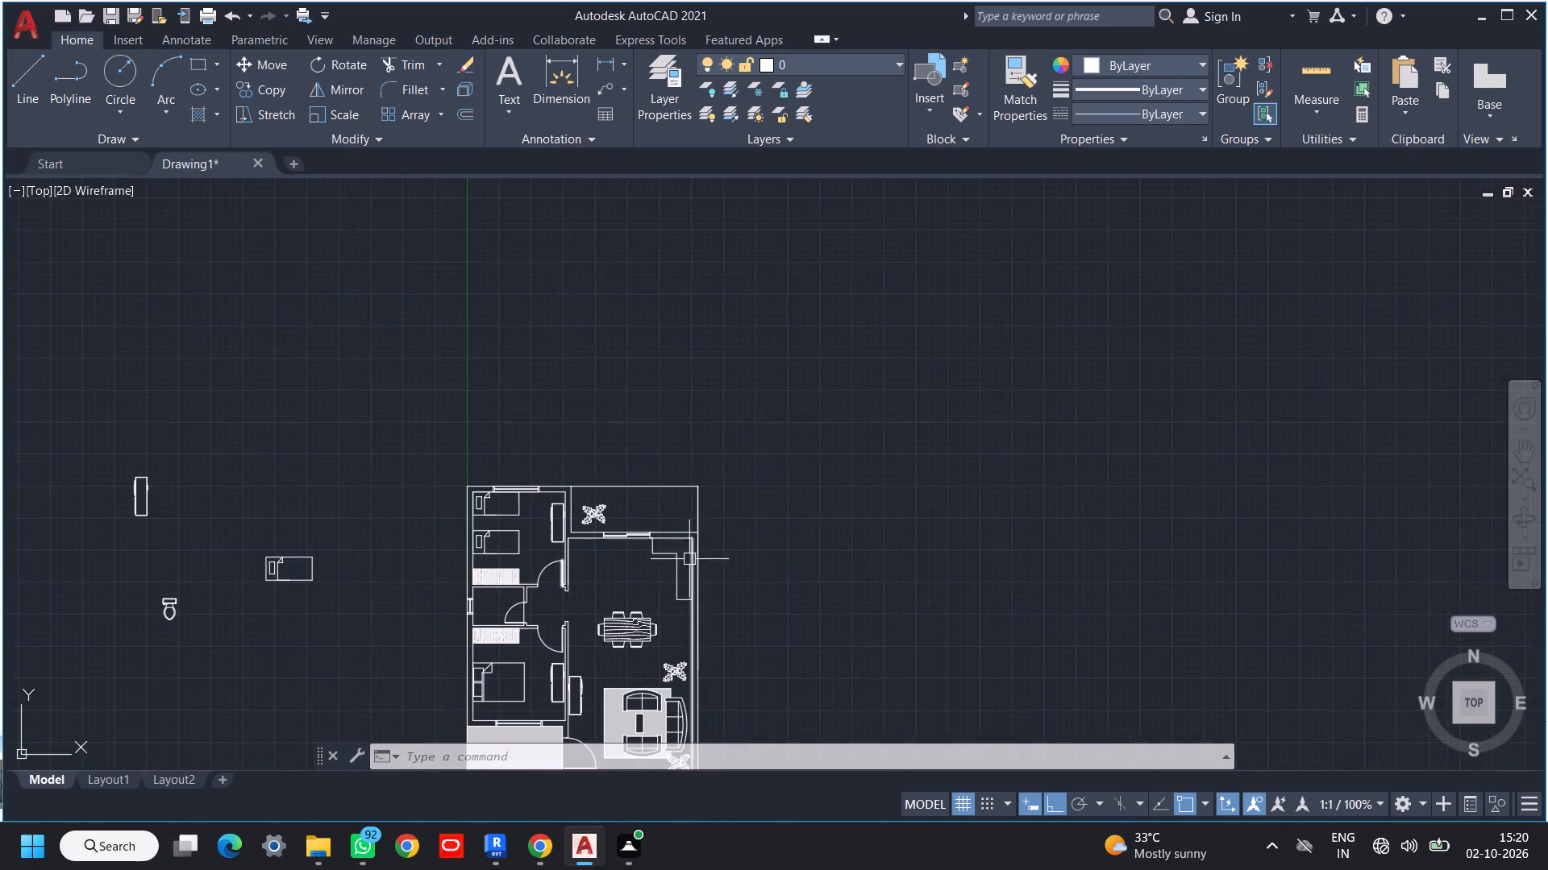
middle_drag(705, 499, 703, 409)
scroll(698, 414, up, 2)
middle_drag(674, 419, 696, 407)
text(o)
key(space)
key(space)
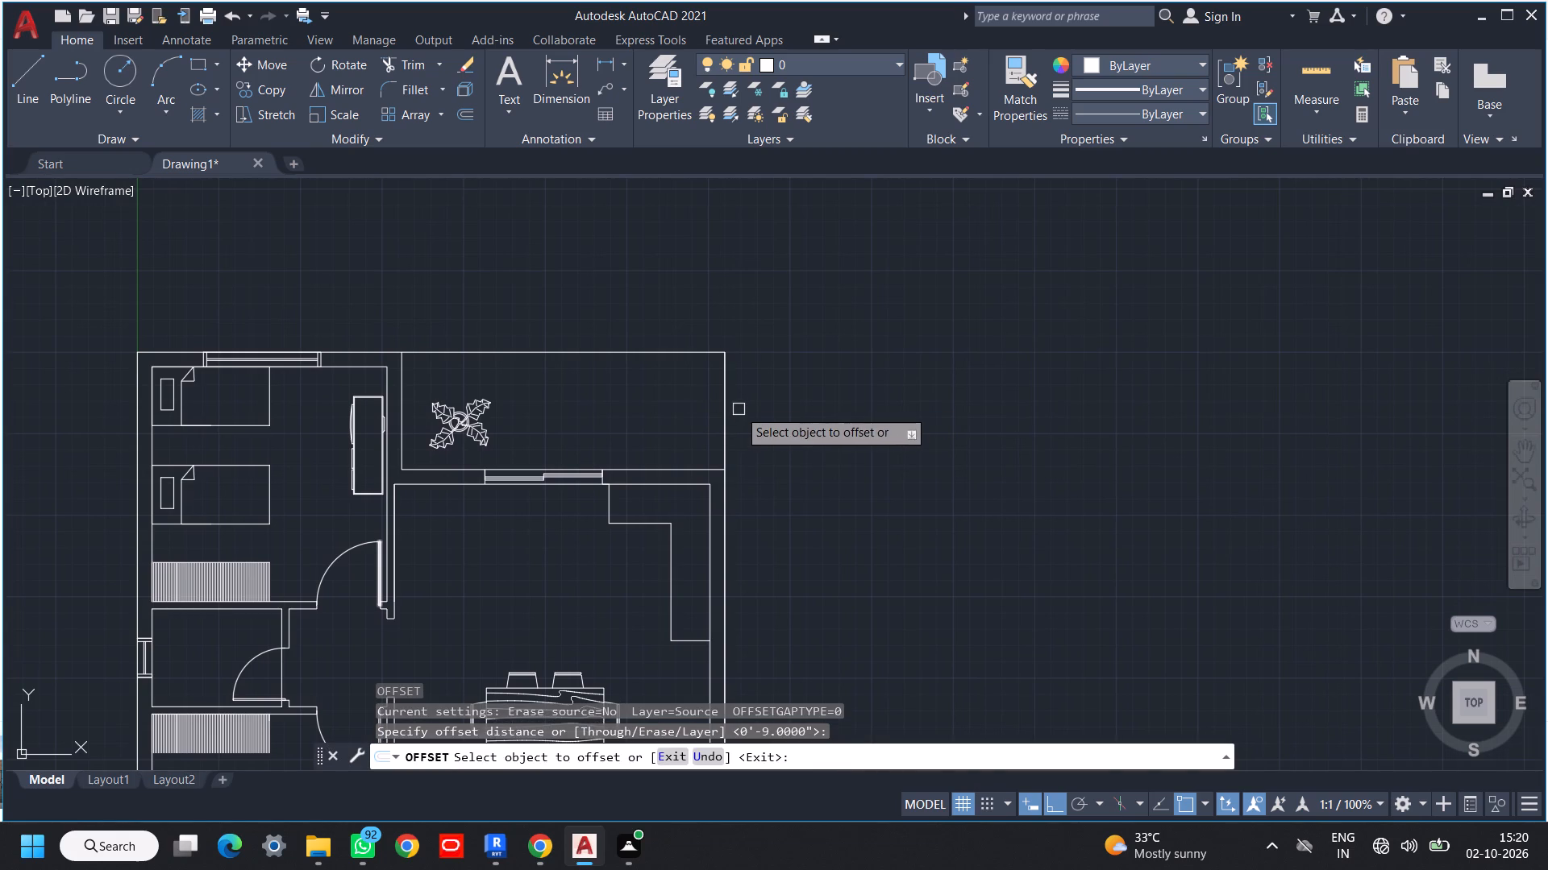
click(720, 399)
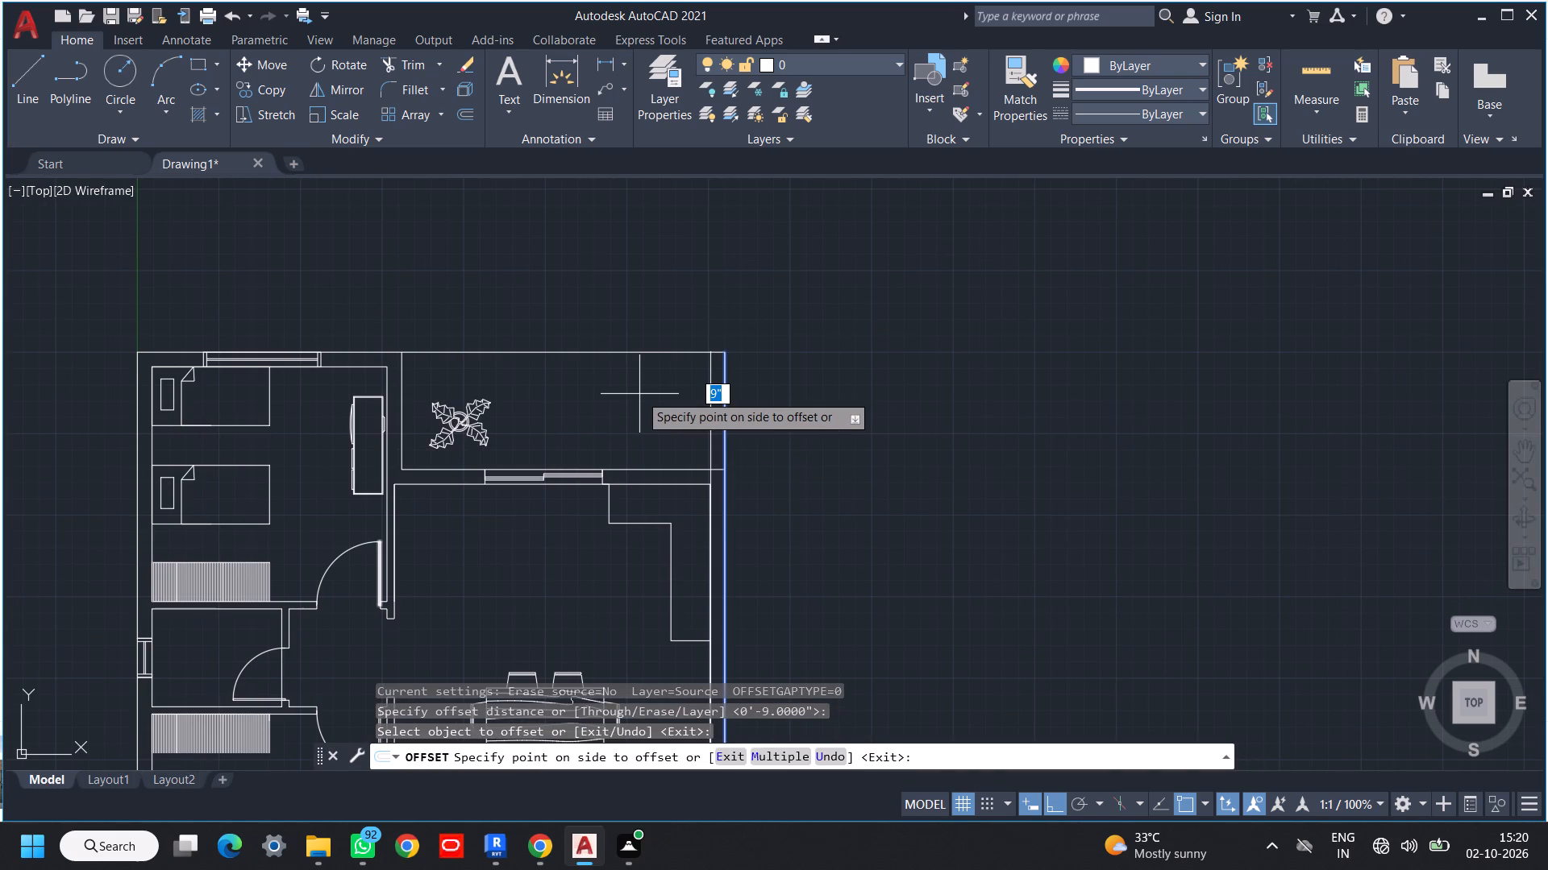
key(3)
key(BackSpace)
text(2')
key(Return)
middle_drag(701, 404, 705, 380)
middle_drag(694, 443, 696, 380)
key(Escape)
key(Escape)
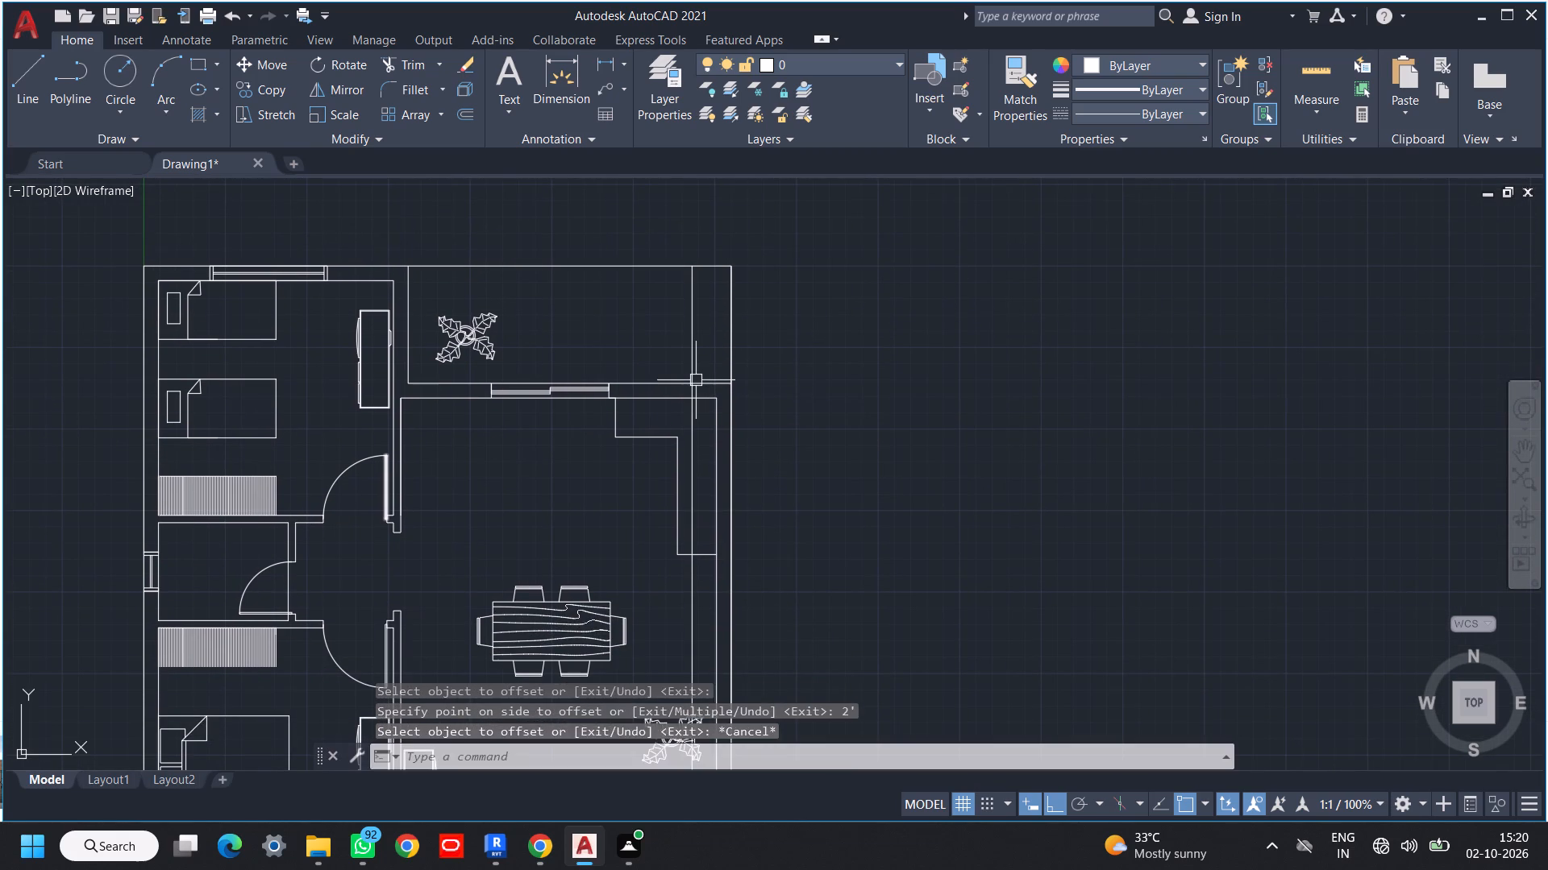
Trim the 2' offset line where it crosses the wall thickness and where it continues down into the dining room.
text(tr)
key(space)
key(space)
scroll(705, 395, up, 3)
click(705, 379)
click(600, 378)
click(672, 467)
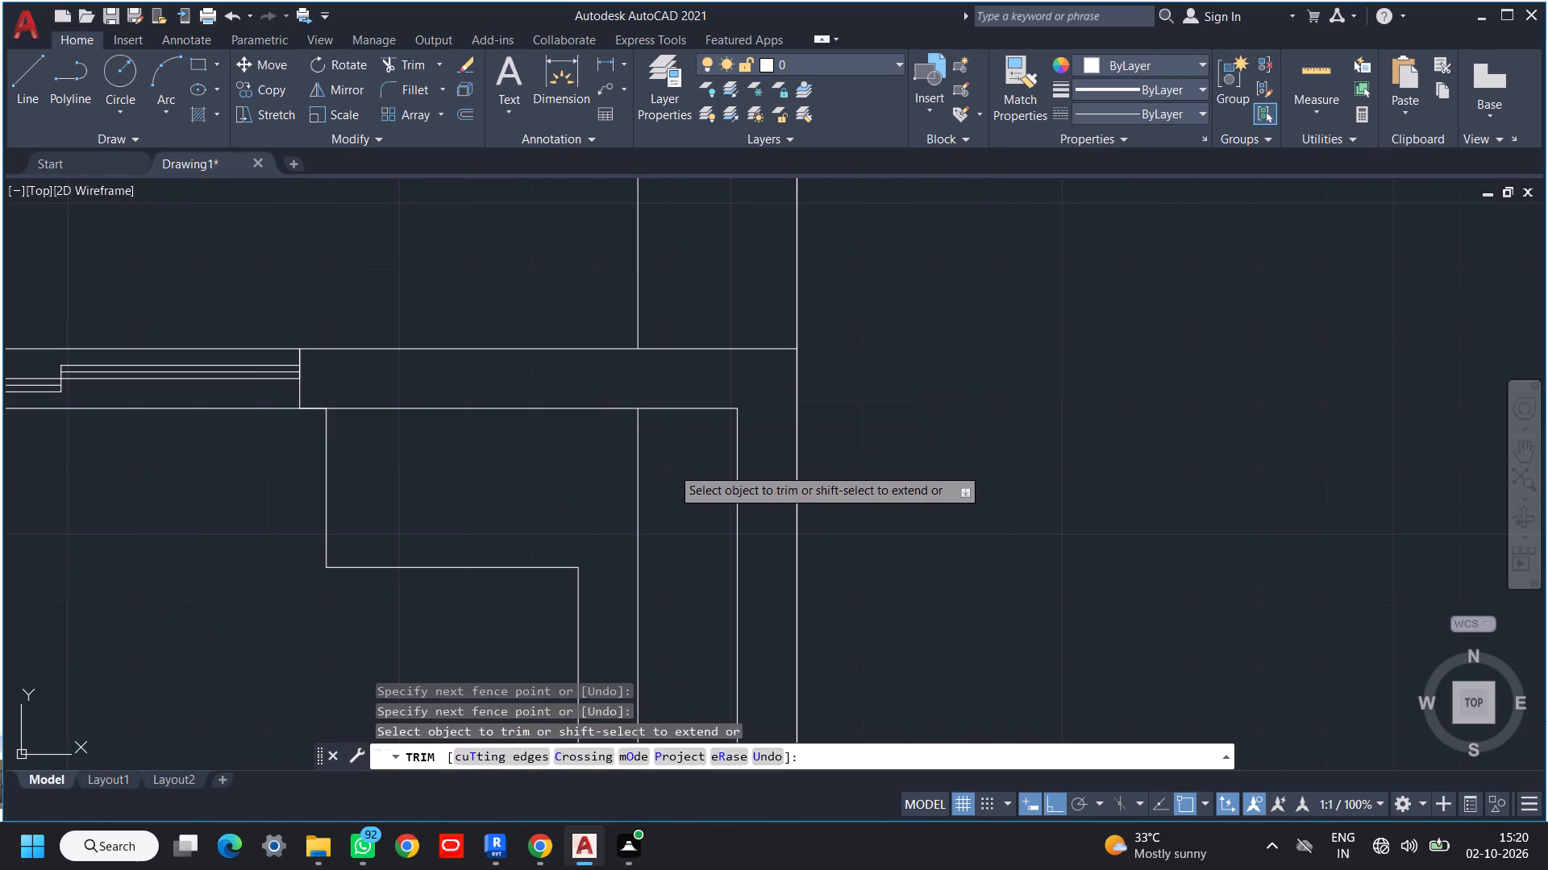
click(578, 514)
Trim away the counter outline's short horizontal and vertical lines near the sliding door's right end.
scroll(589, 517, down, 1)
middle_drag(590, 517, 630, 471)
drag(560, 477, 536, 507)
click(474, 543)
drag(489, 472, 460, 476)
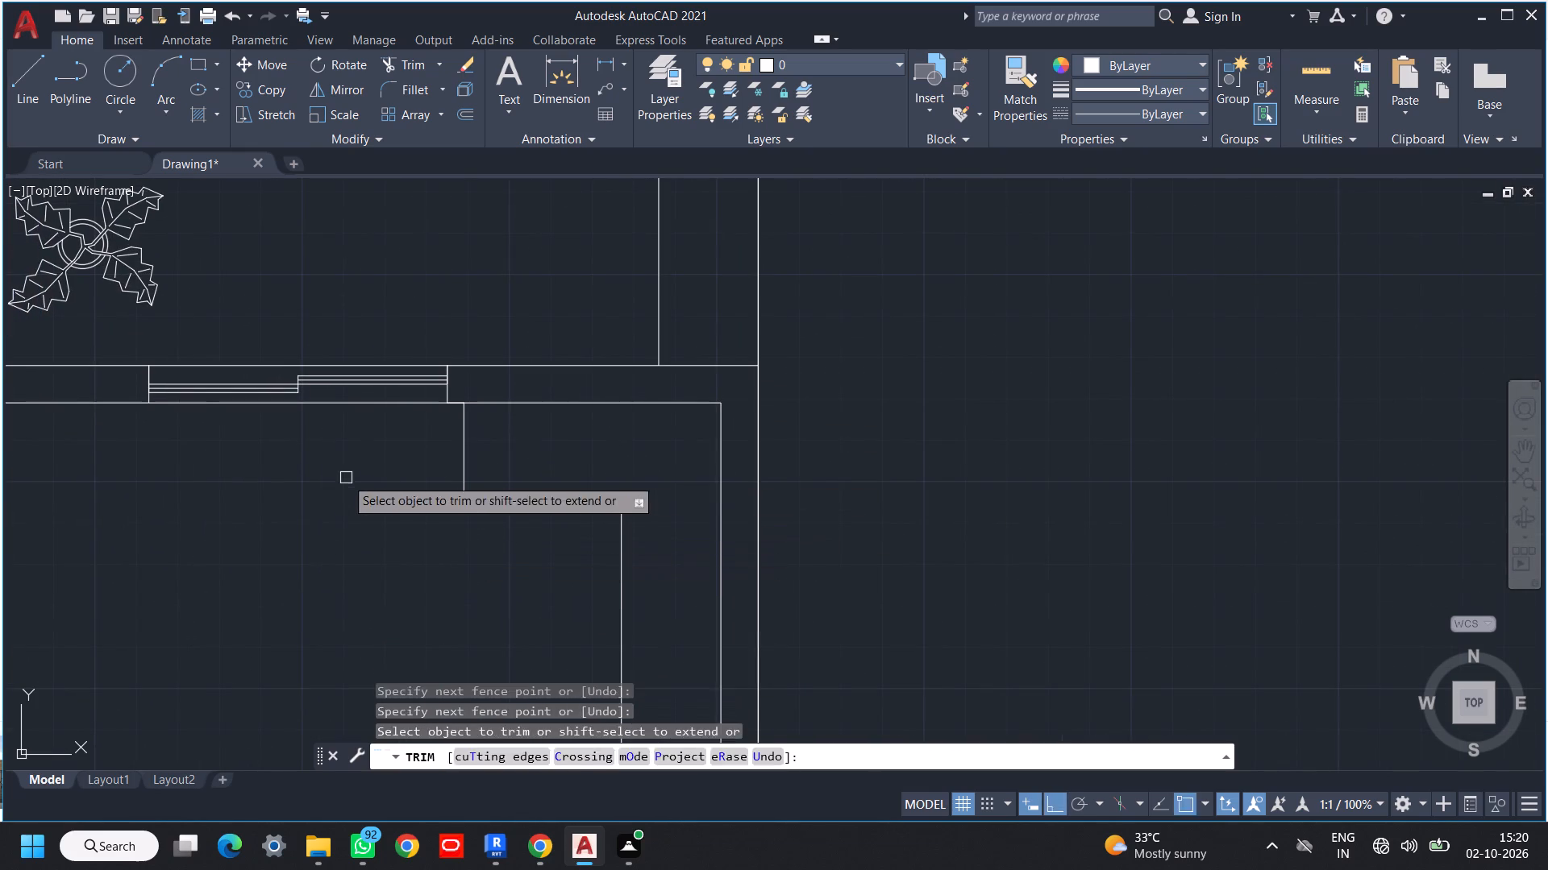
click(345, 478)
click(513, 456)
scroll(514, 474, down, 1)
middle_drag(508, 475, 469, 454)
key(Escape)
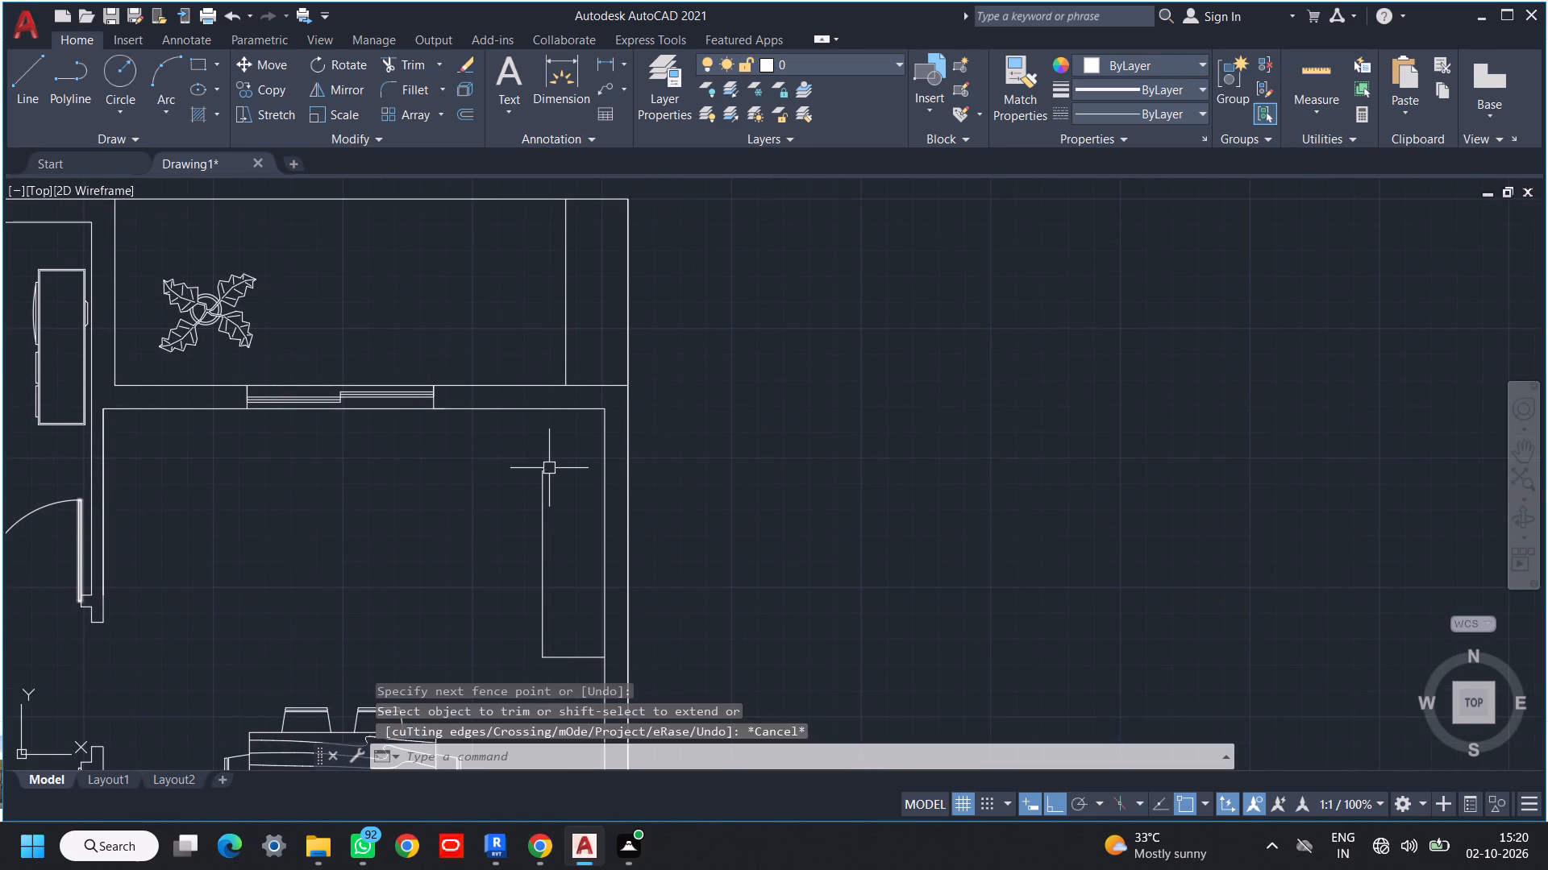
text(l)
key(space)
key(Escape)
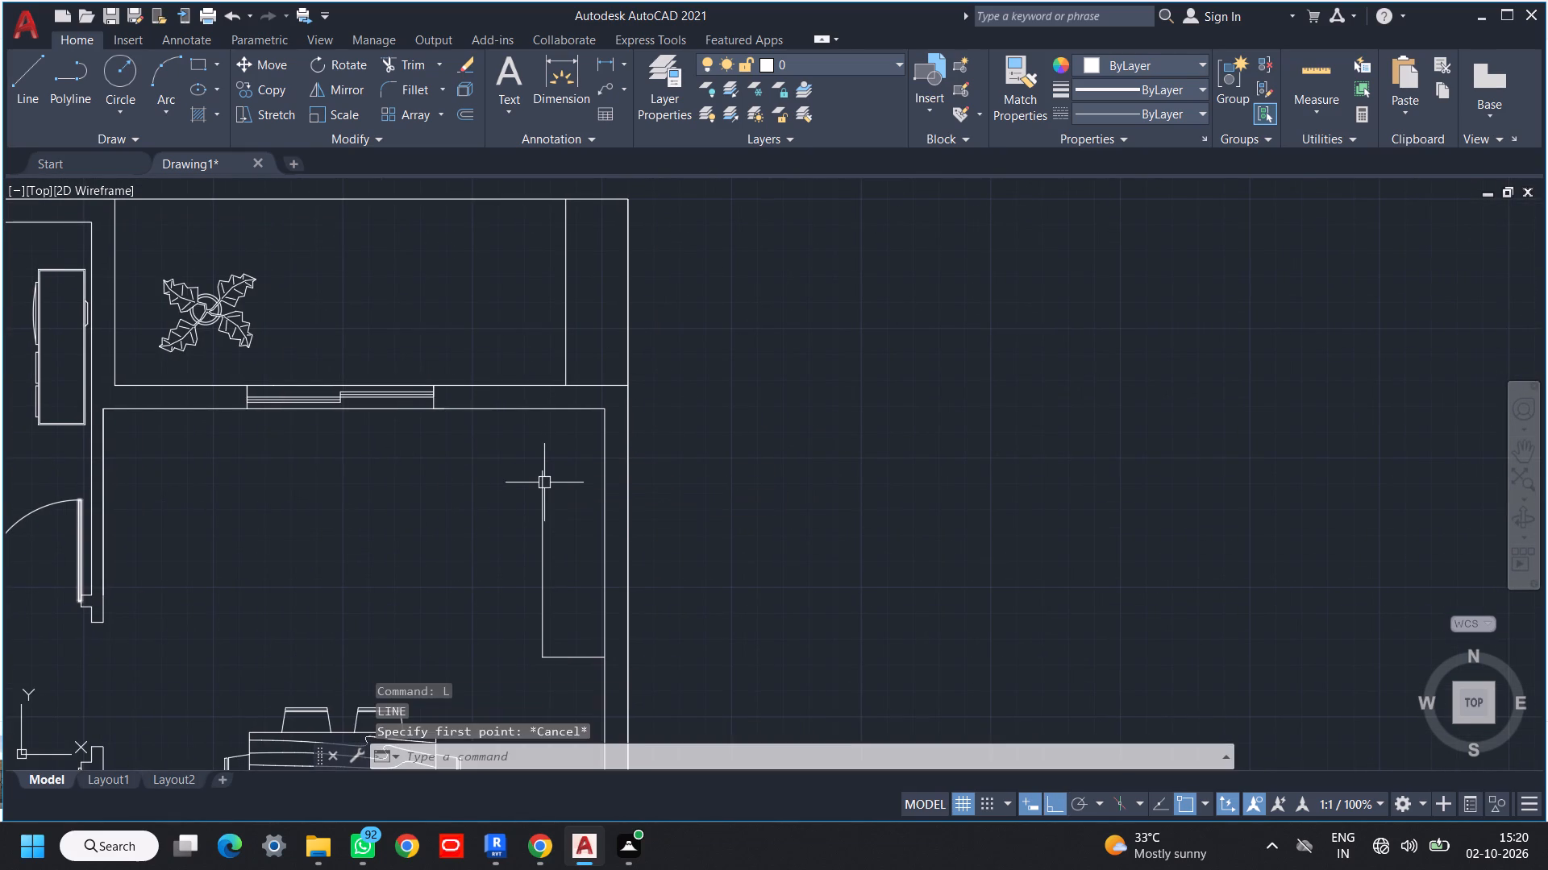
Extend the counter's vertical front line up to the dining room's upper wall line.
text(ex)
key(space)
key(space)
click(571, 486)
click(517, 507)
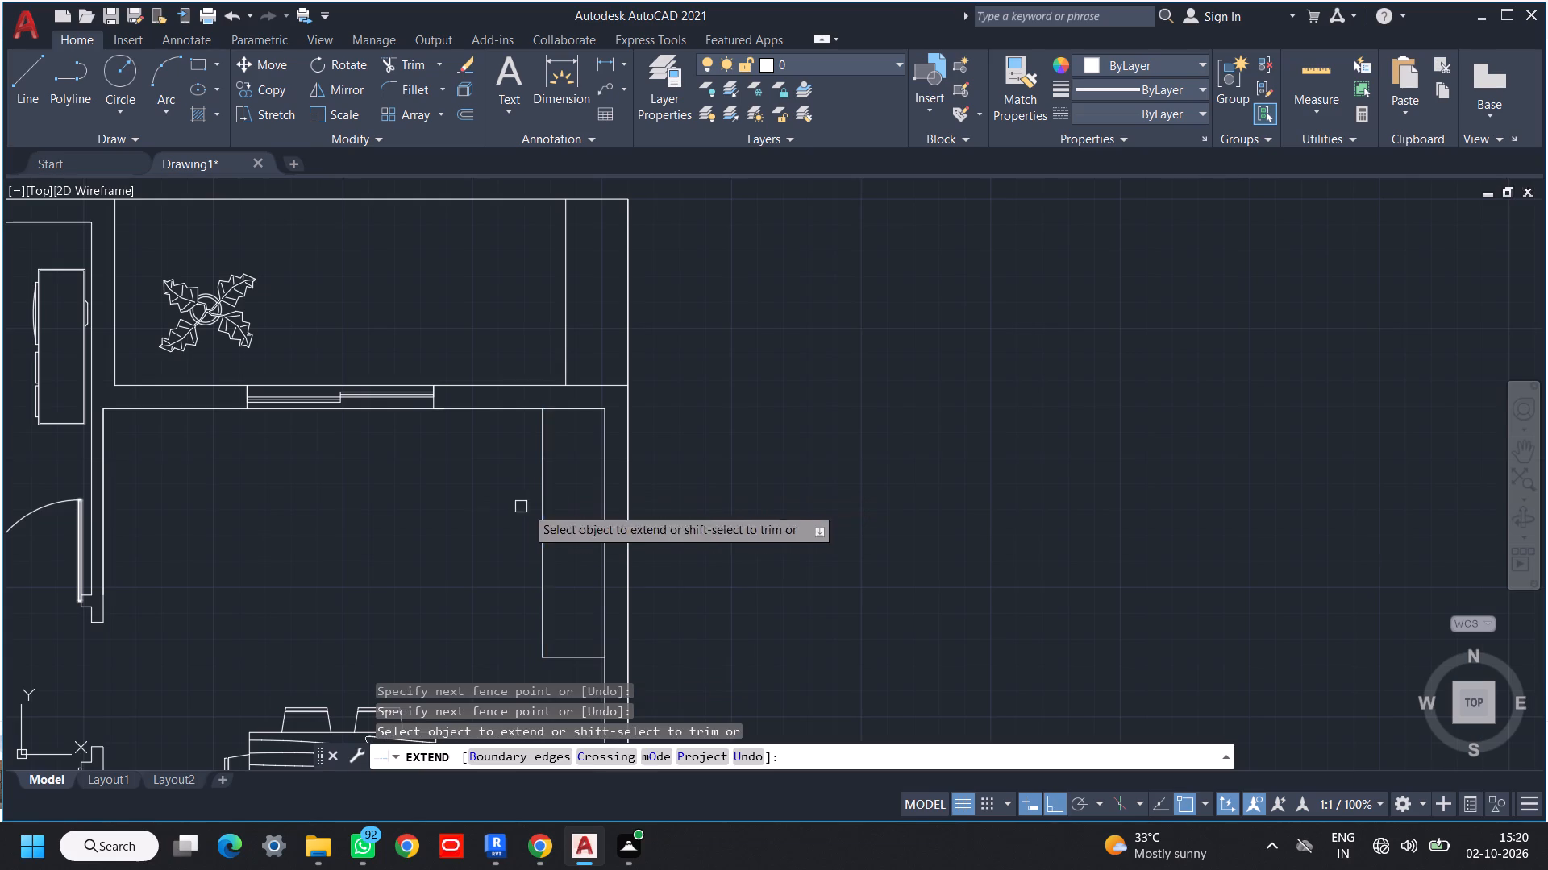
middle_drag(538, 505, 533, 515)
key(Escape)
key(Escape)
Draw a rectangle from the dining room's upper-right inner corner to the middle of the counter's front line.
text(re)
key(c)
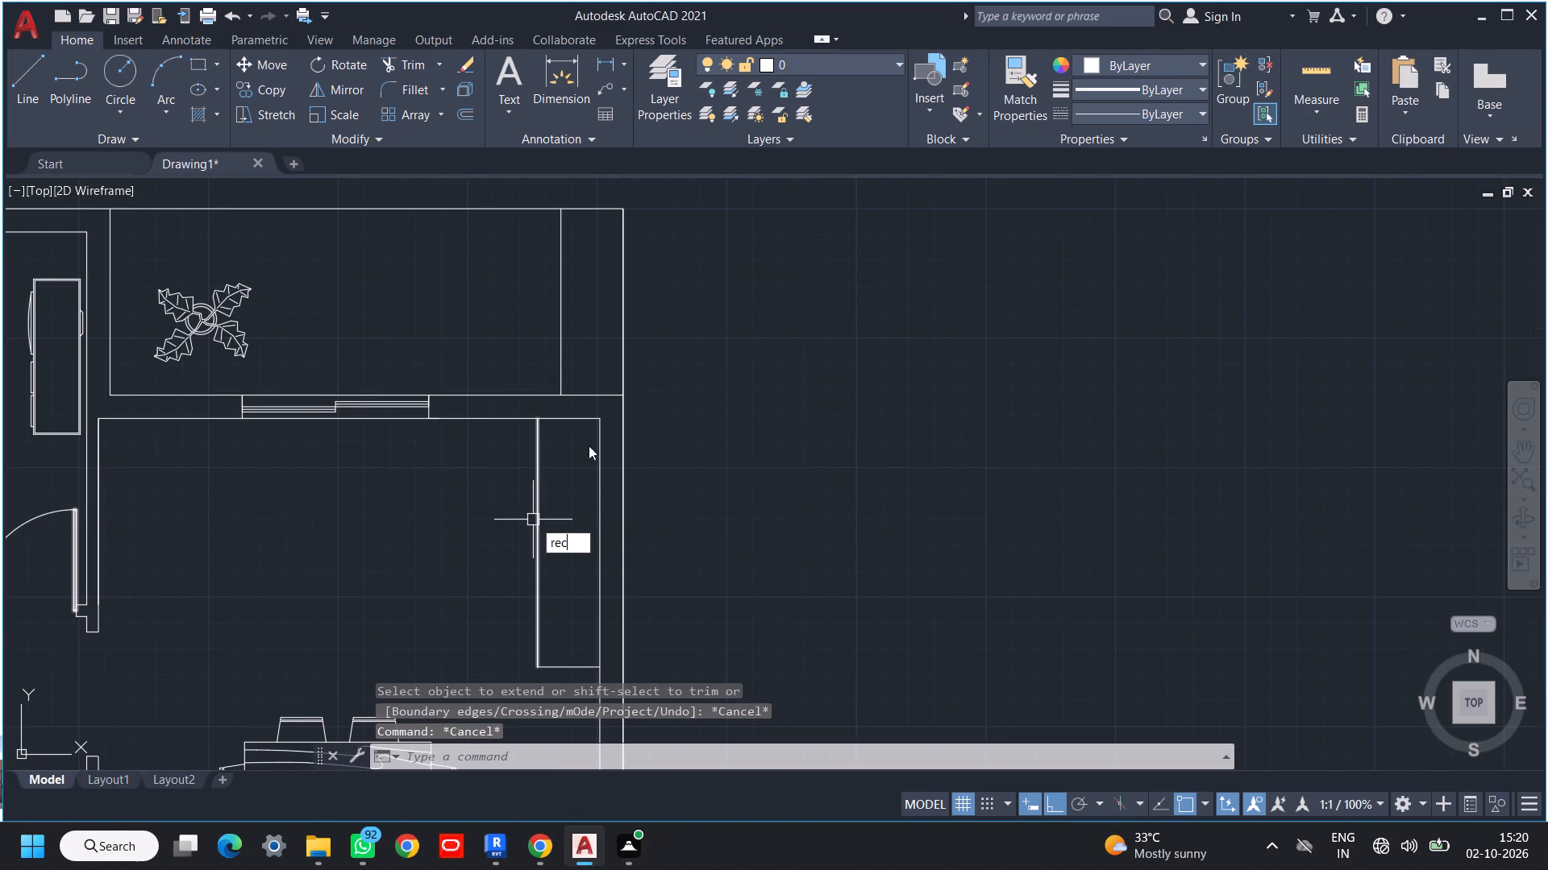
key(space)
click(600, 420)
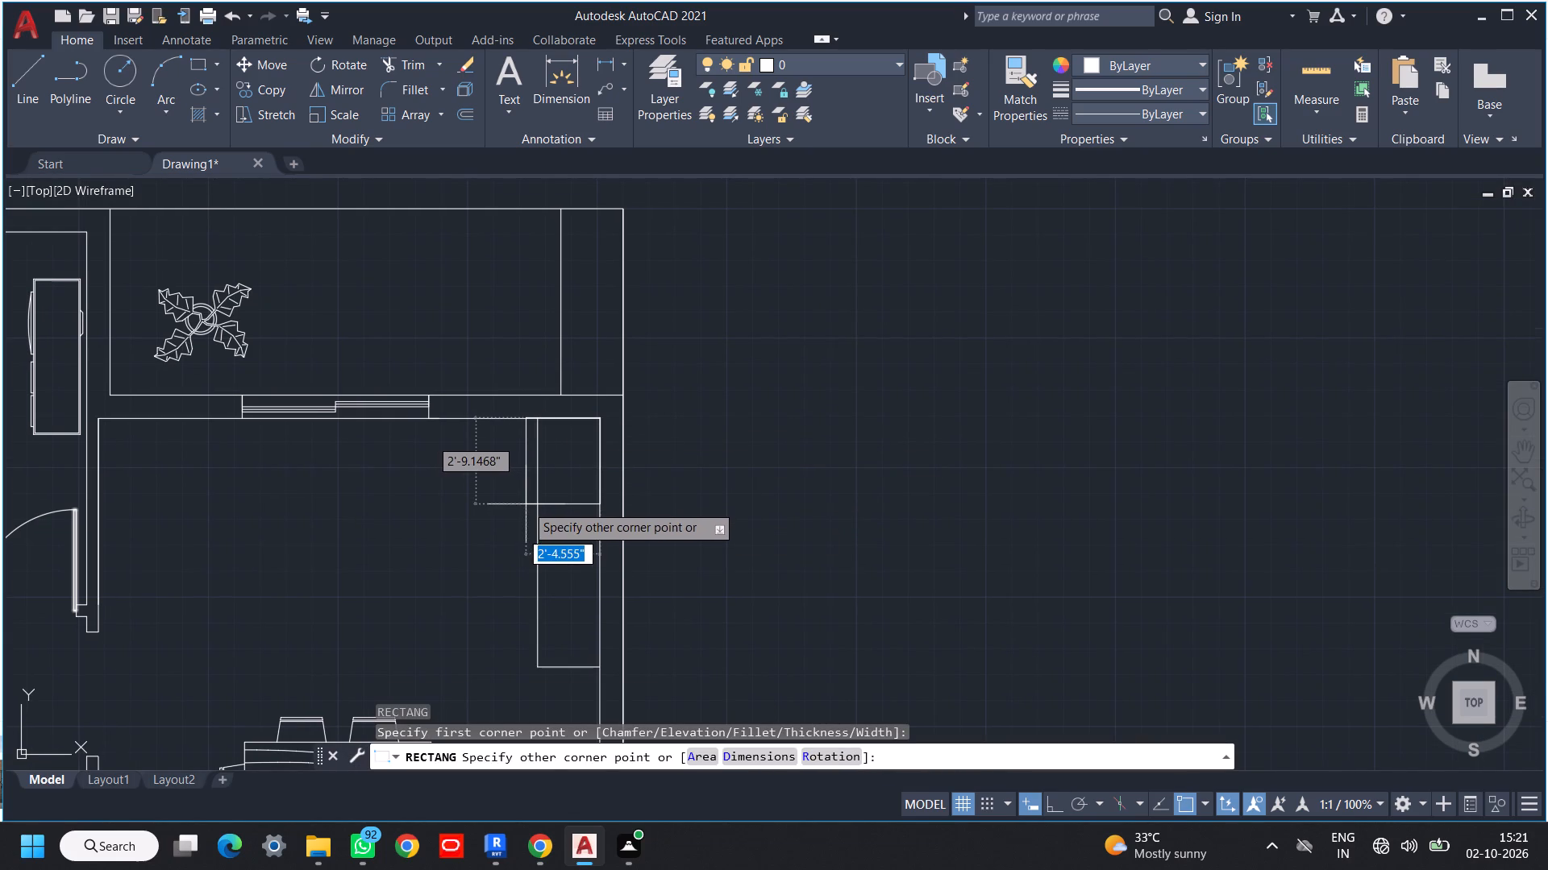
click(527, 506)
middle_click(560, 504)
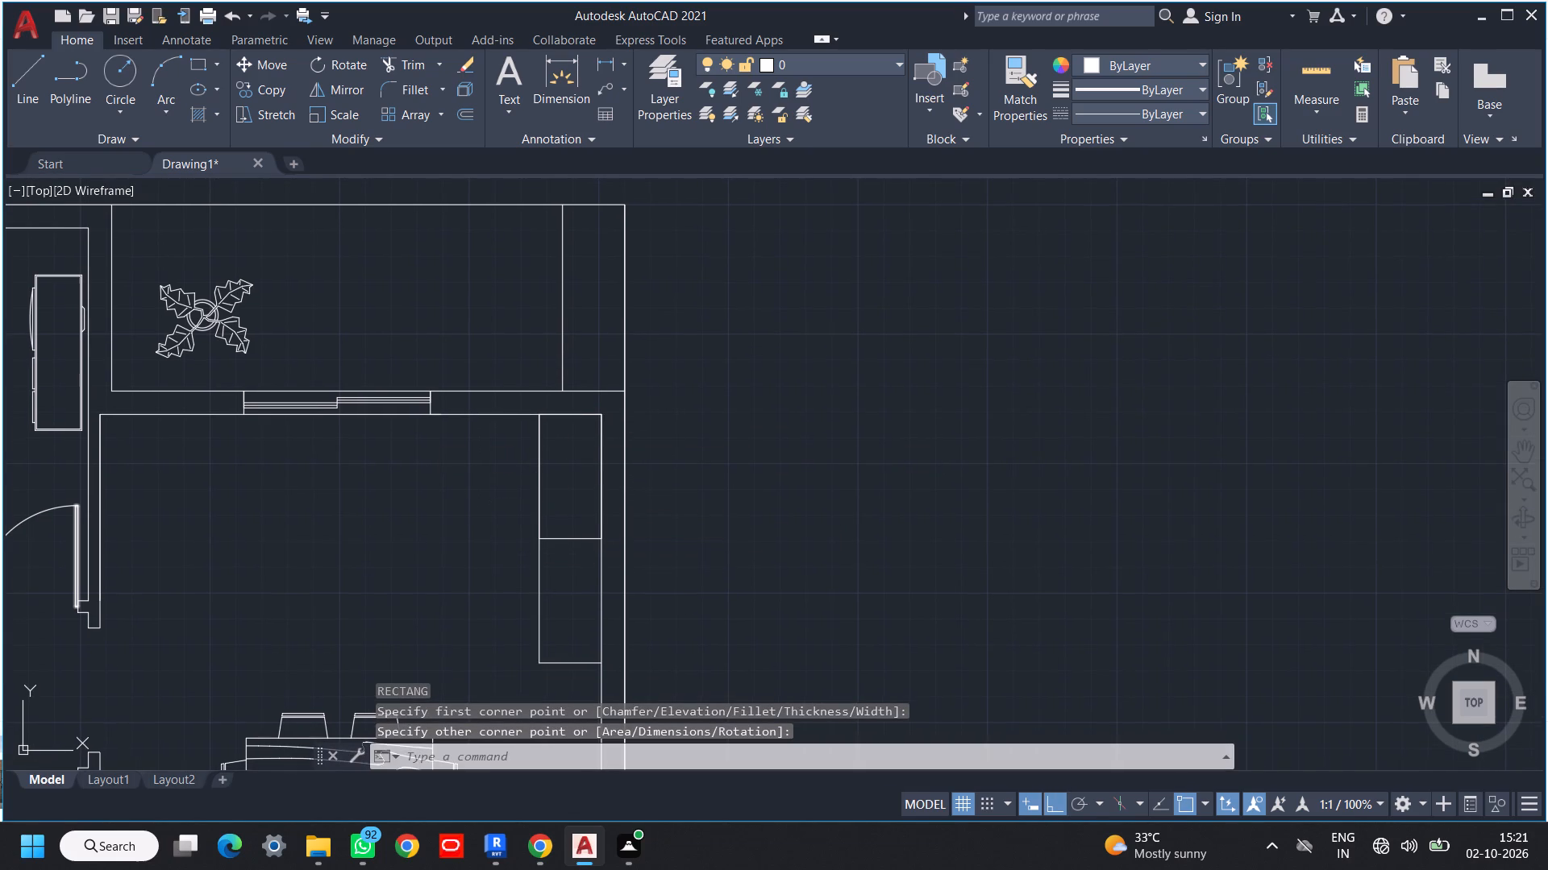
Stretch the corner rectangle's left edge about 5" outward past the counter's front line.
click(541, 499)
drag(541, 478, 526, 478)
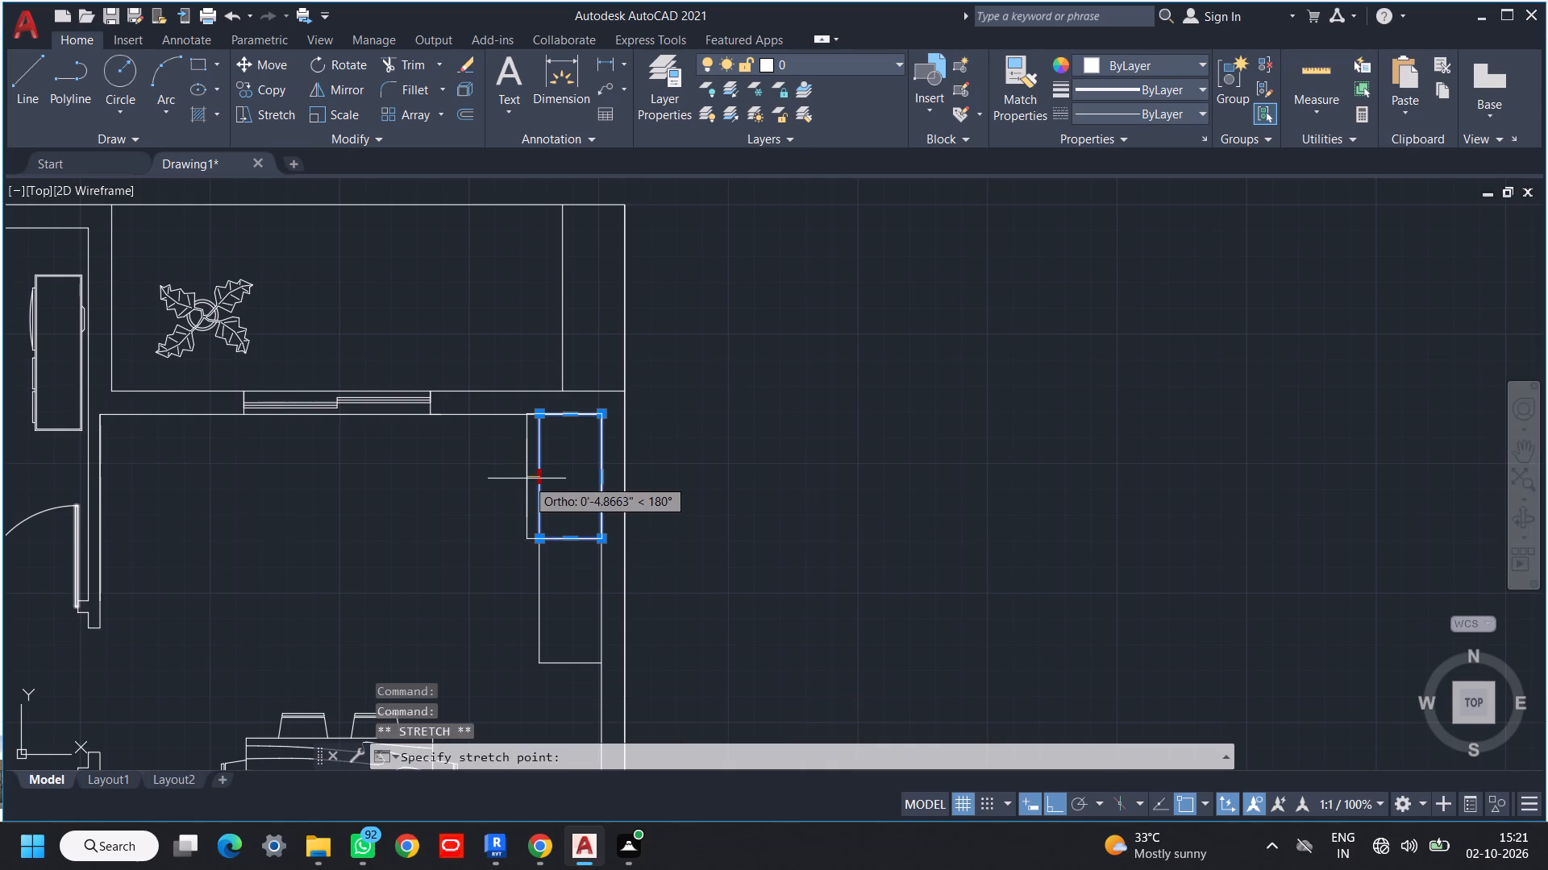
click(526, 478)
key(Escape)
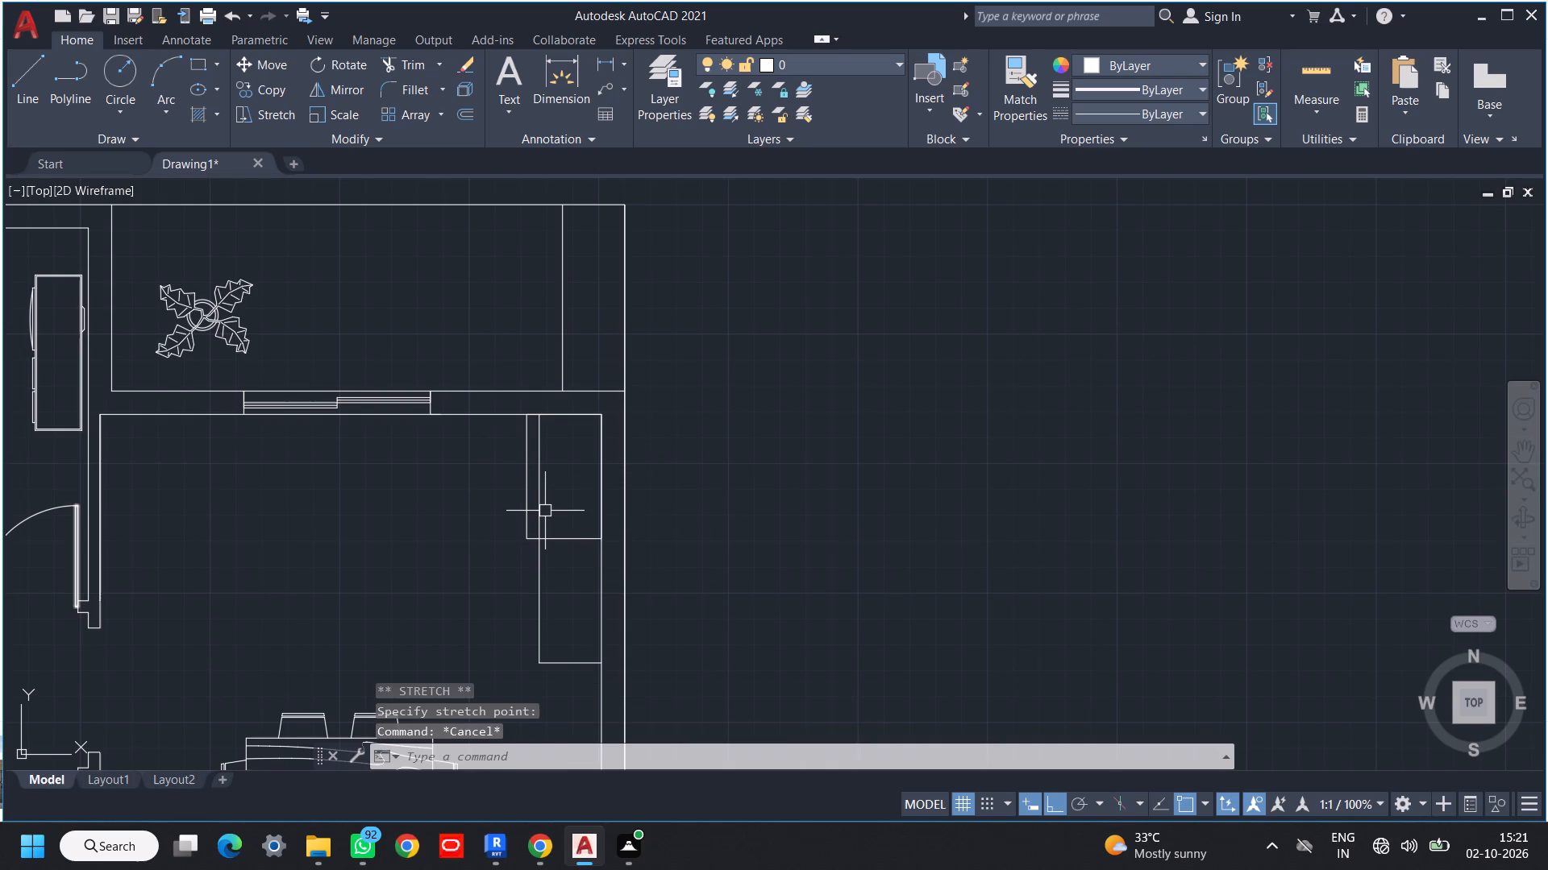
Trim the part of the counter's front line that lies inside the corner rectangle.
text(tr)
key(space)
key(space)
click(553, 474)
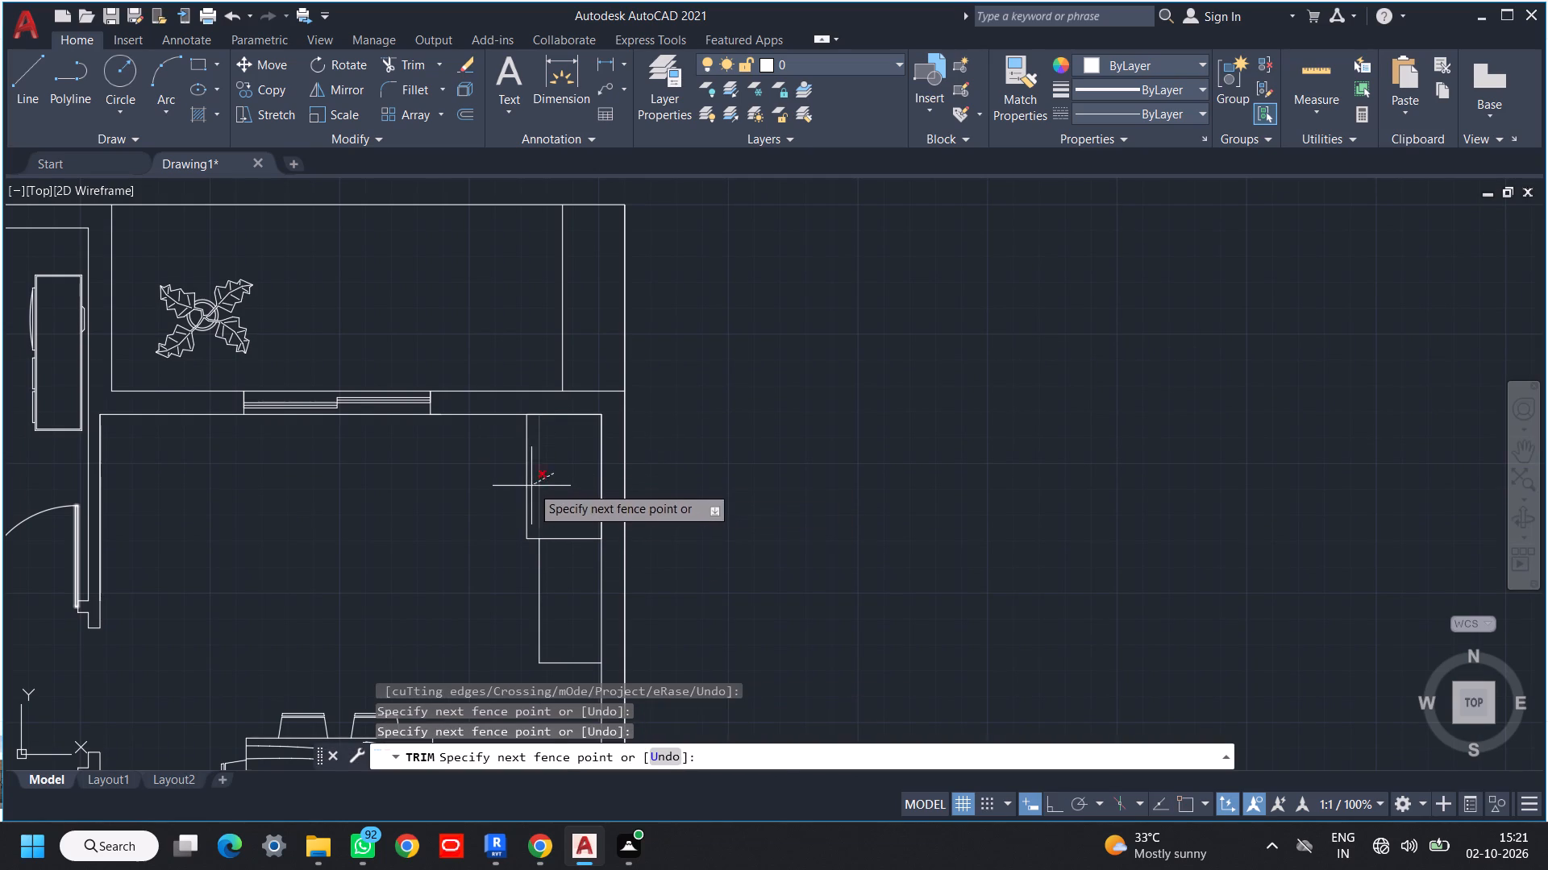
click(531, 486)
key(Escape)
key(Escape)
Shorten the corner rectangle by stretching its bottom edge slightly upward.
click(570, 541)
drag(570, 541, 572, 517)
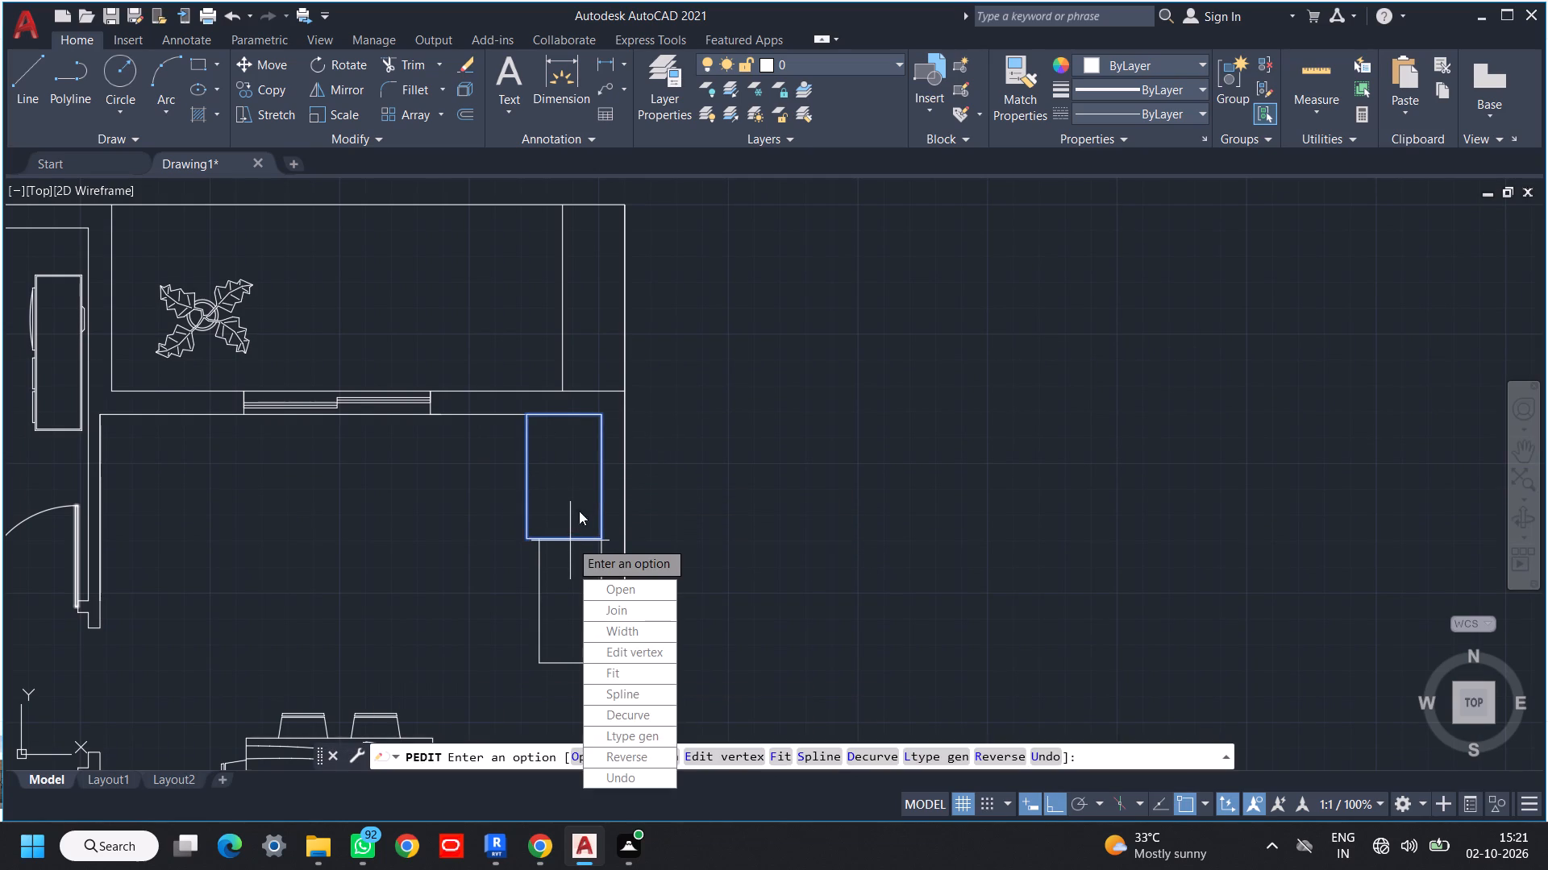
key(Escape)
click(565, 537)
drag(563, 537, 563, 519)
click(563, 519)
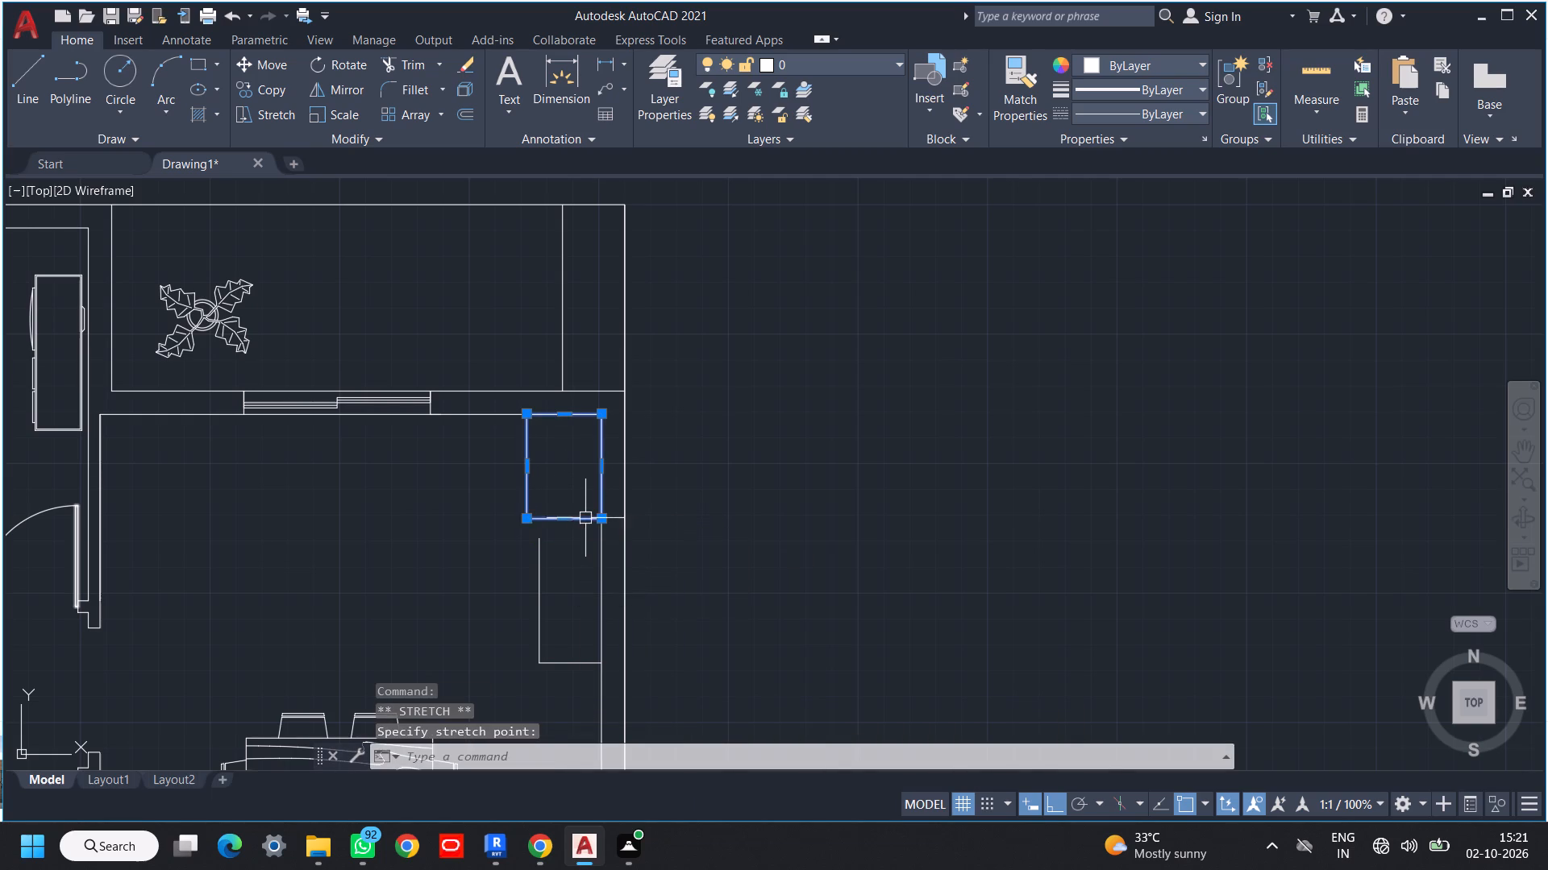
key(Escape)
Extend the counter's front line up to the corner rectangle's bottom edge.
key(e)
key(x)
key(space)
key(space)
click(578, 562)
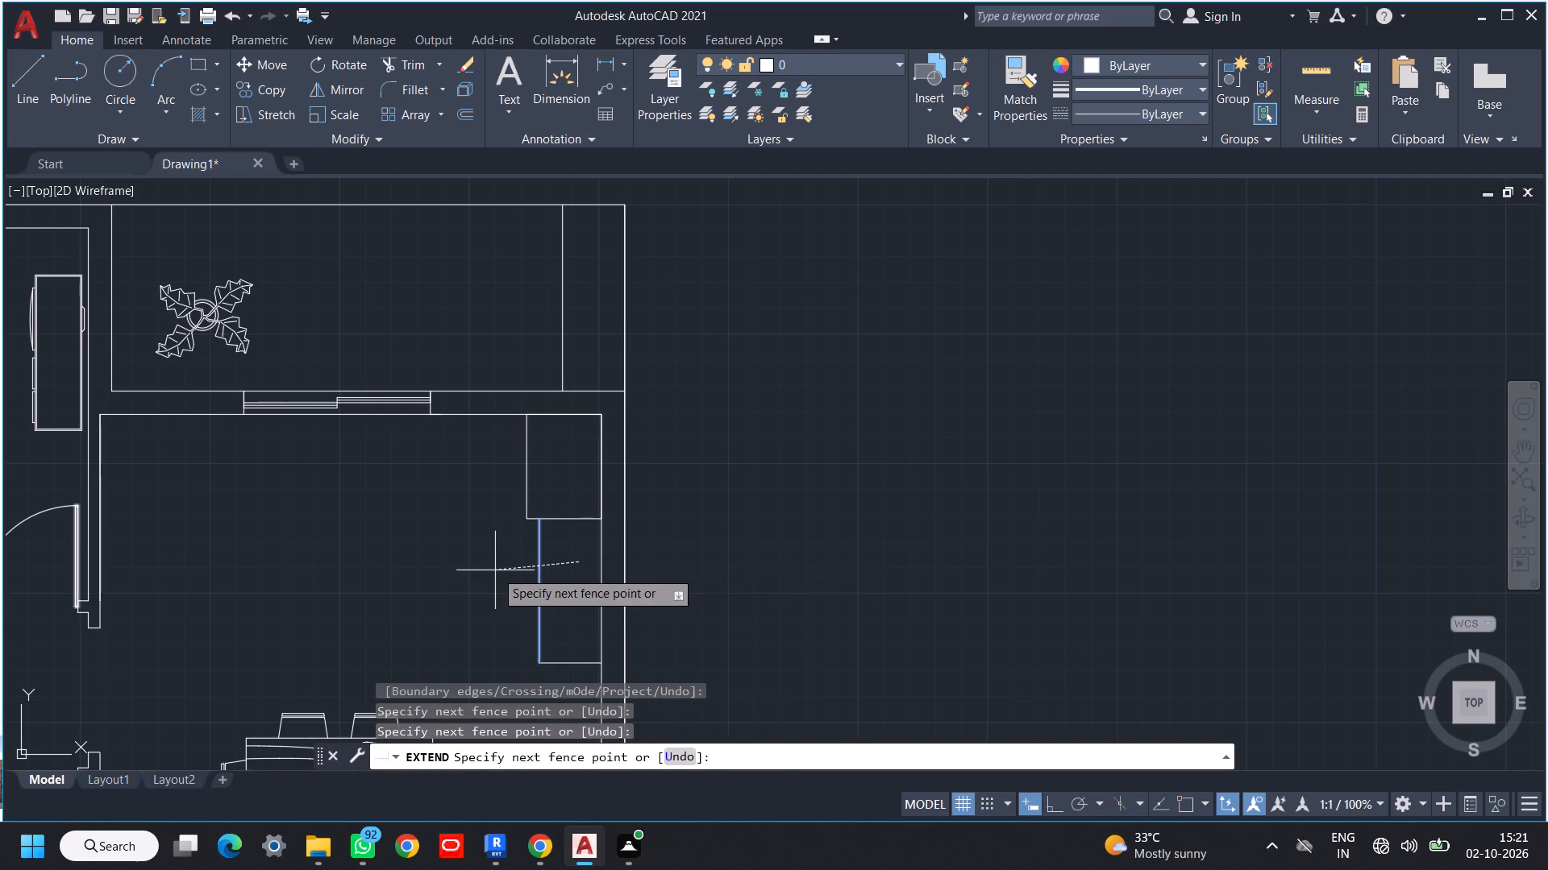
click(495, 570)
middle_drag(590, 570, 593, 594)
scroll(593, 594, down, 1)
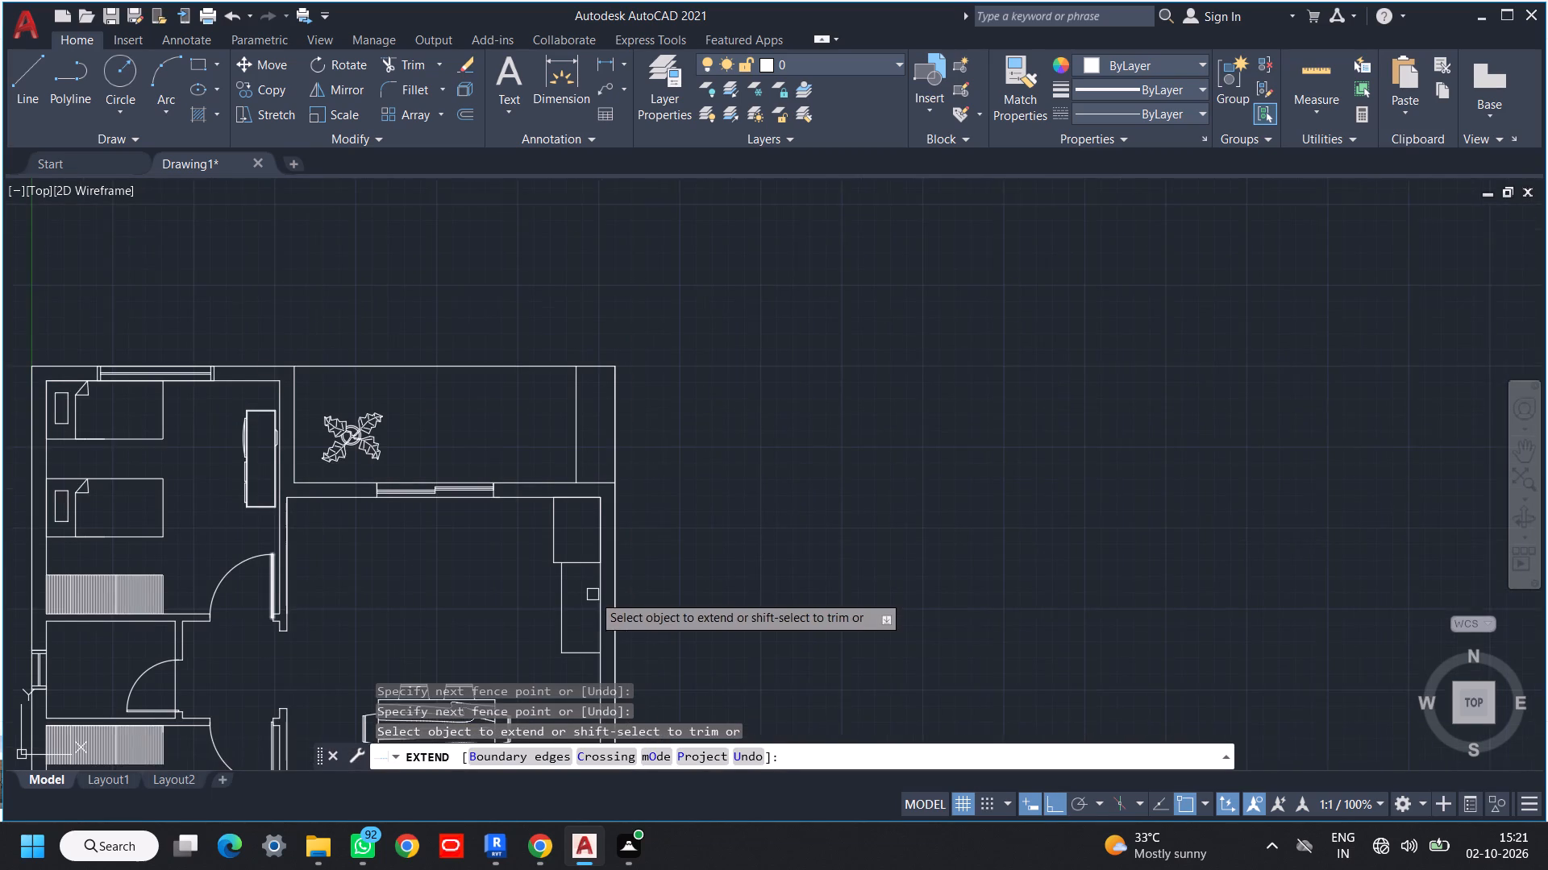
middle_drag(593, 594, 591, 550)
key(e)
text(xc)
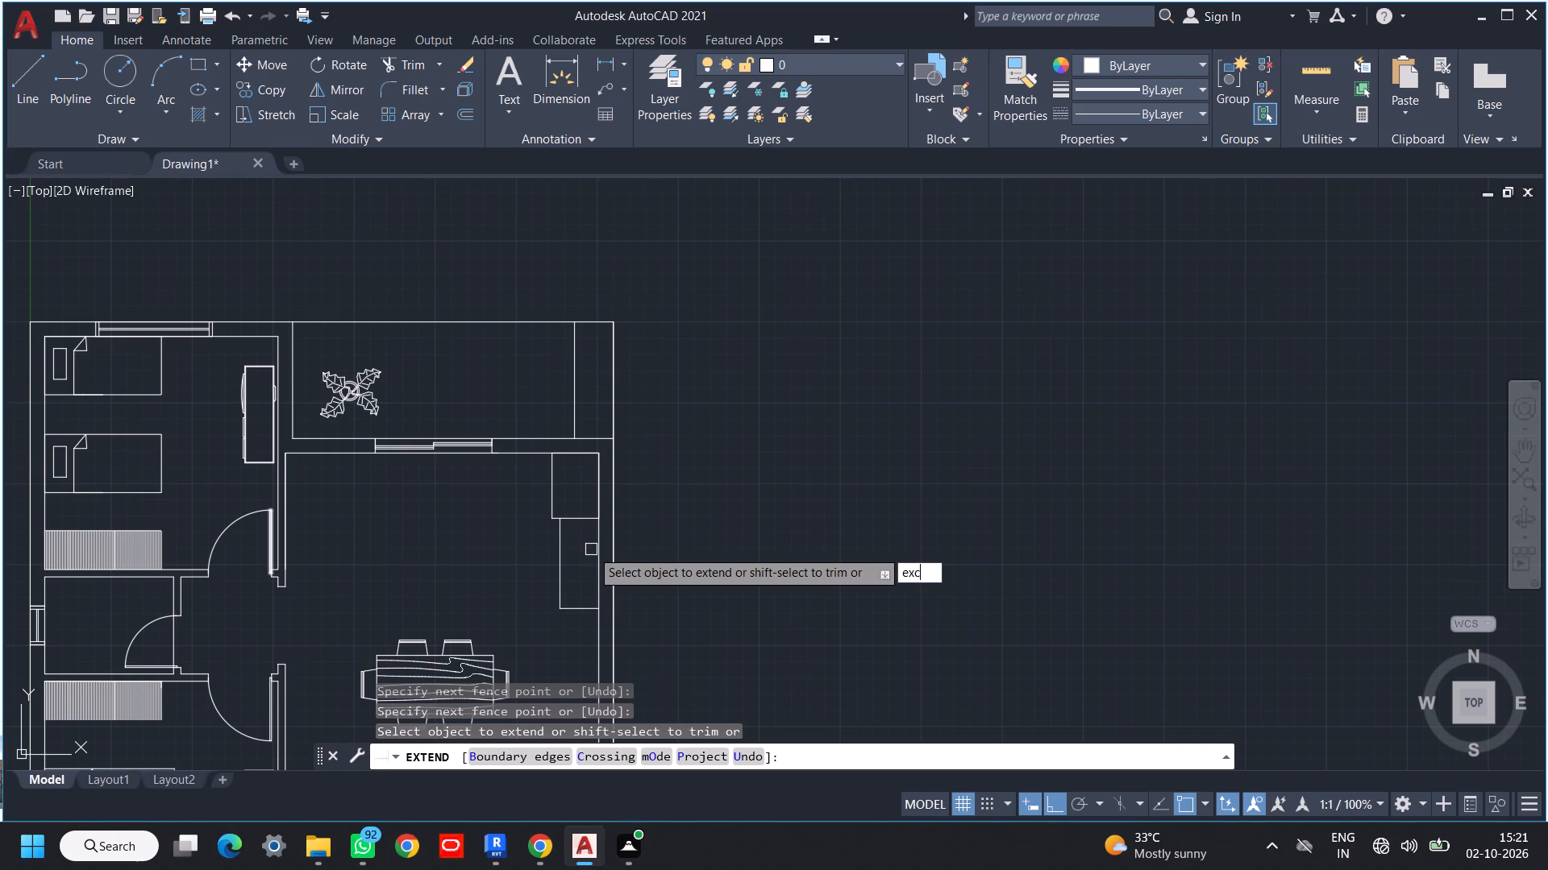
key(Escape)
key(Escape)
Extend the counter's front line further up through the corner rectangle to the room's upper wall line.
key(e)
text(x)
key(space)
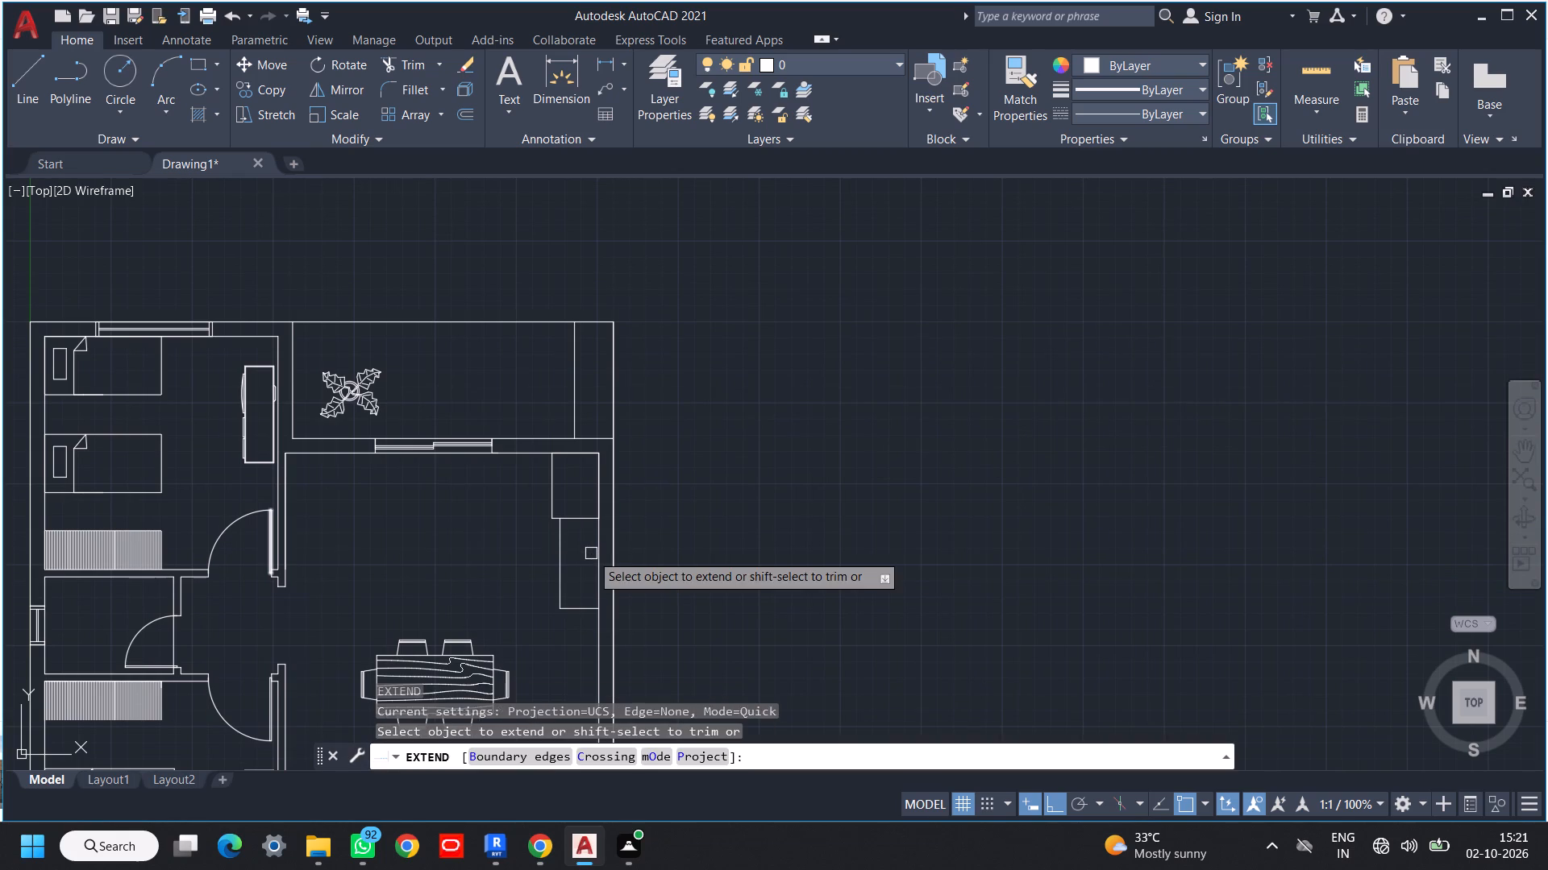
key(space)
scroll(587, 546, up, 2)
drag(560, 512, 551, 512)
click(468, 529)
scroll(493, 528, down, 2)
middle_drag(506, 533, 535, 468)
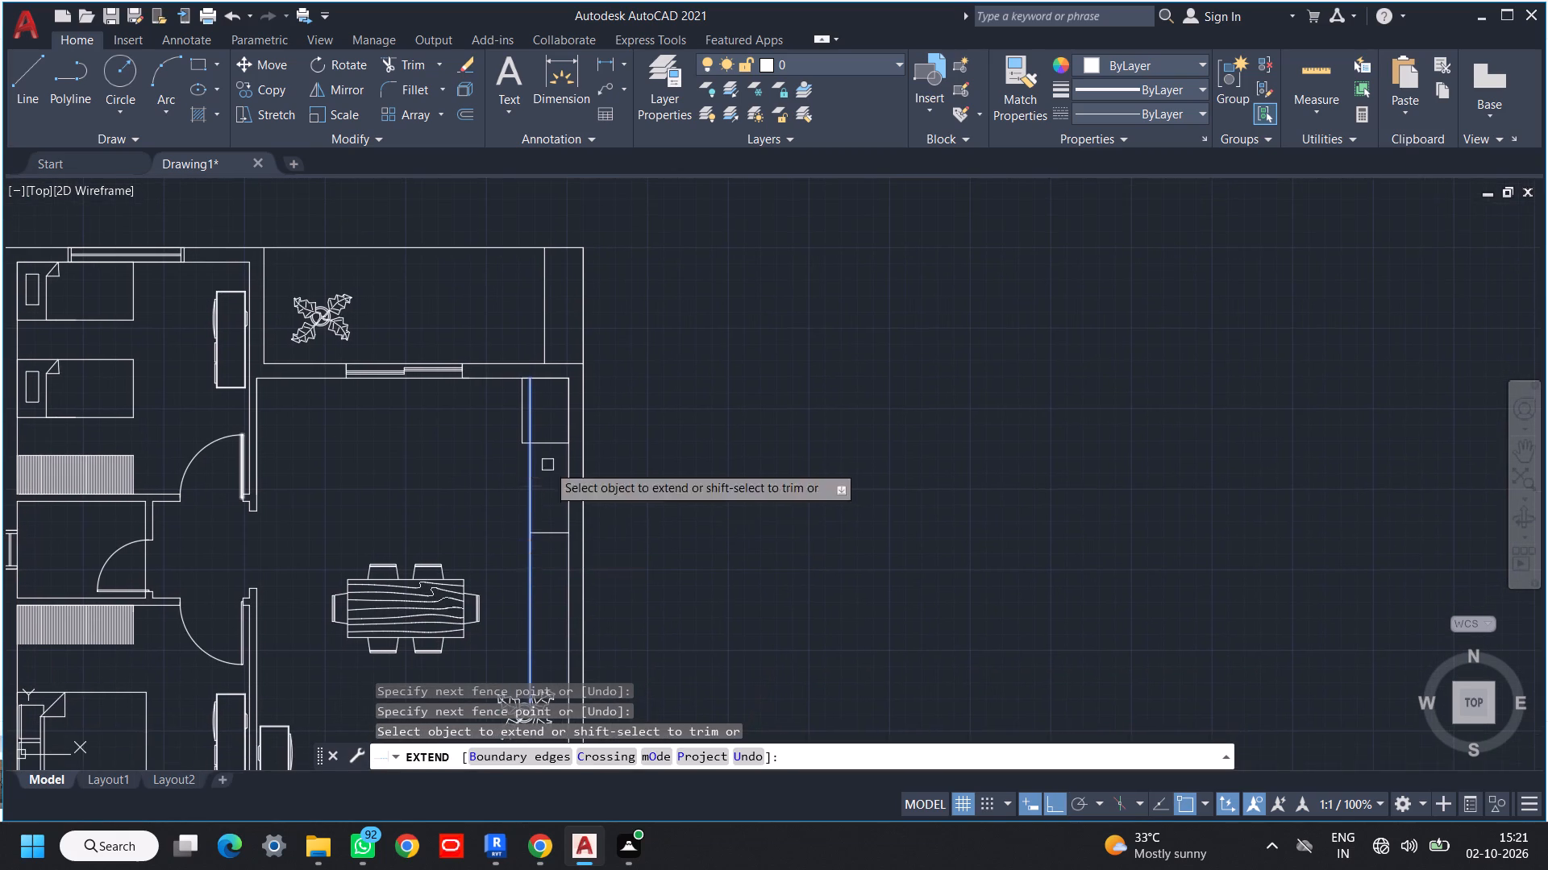
key(Escape)
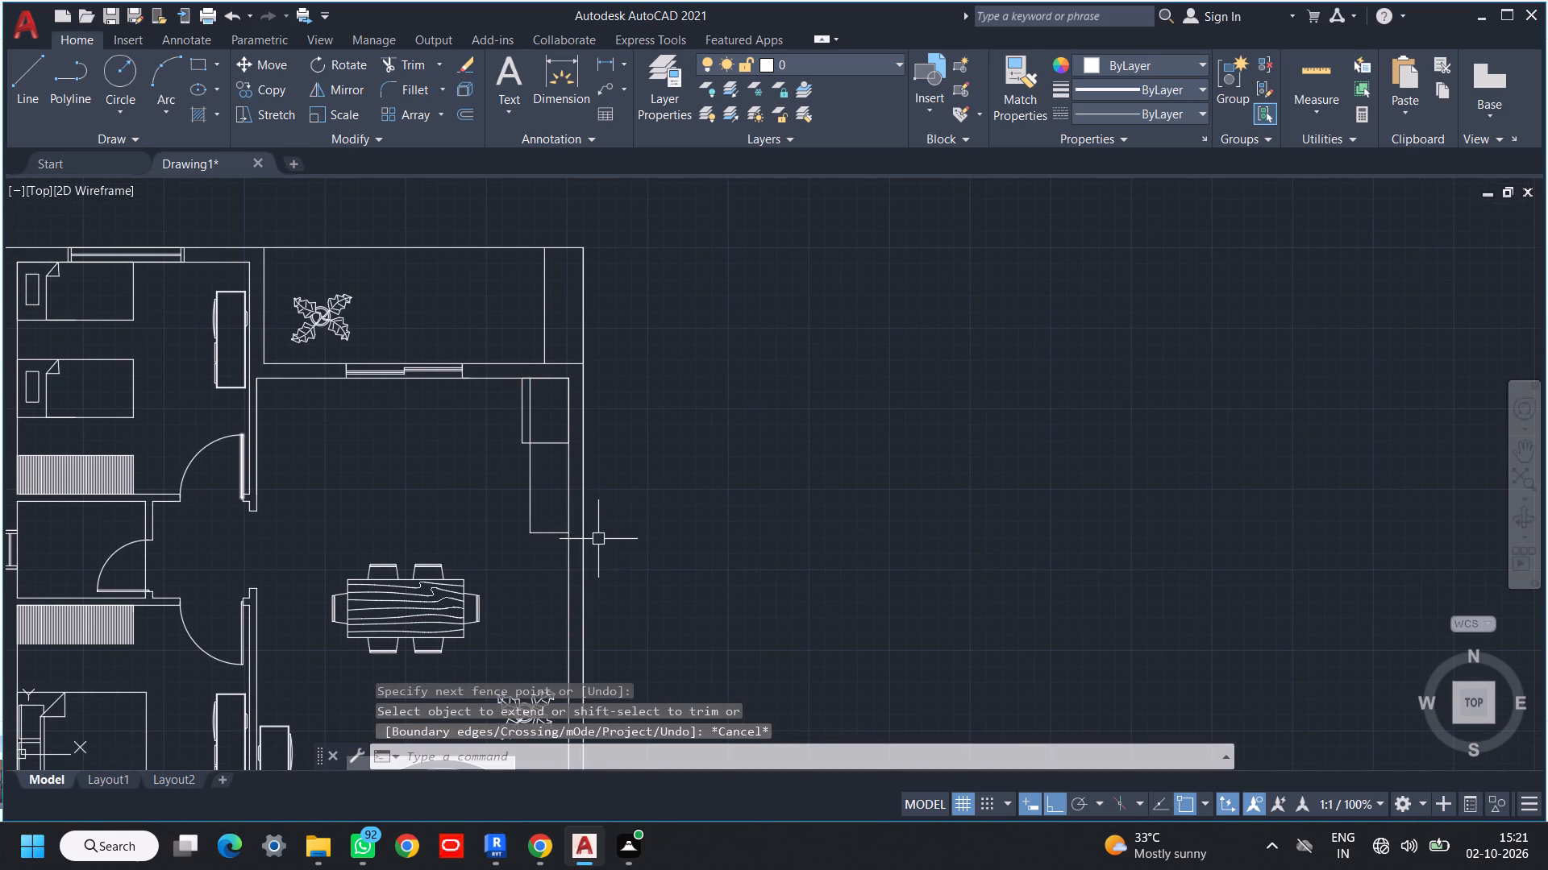
Move the counter's bottom end line straight down to about the level of the dining table's upper edge.
middle_drag(545, 549, 581, 452)
scroll(587, 439, up, 1)
click(587, 438)
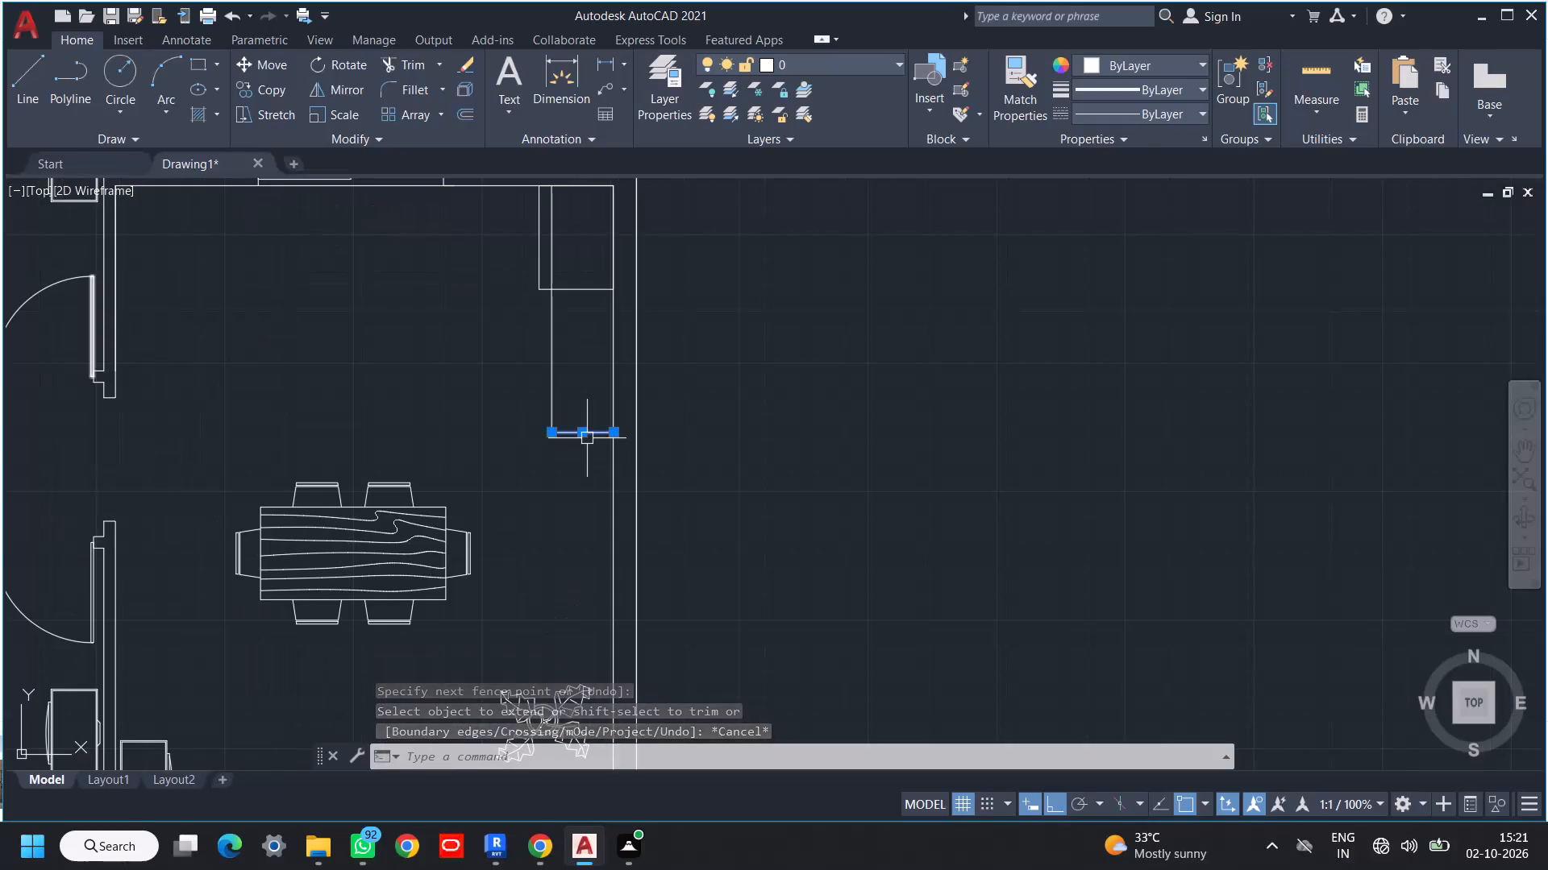
drag(587, 436, 580, 516)
click(580, 516)
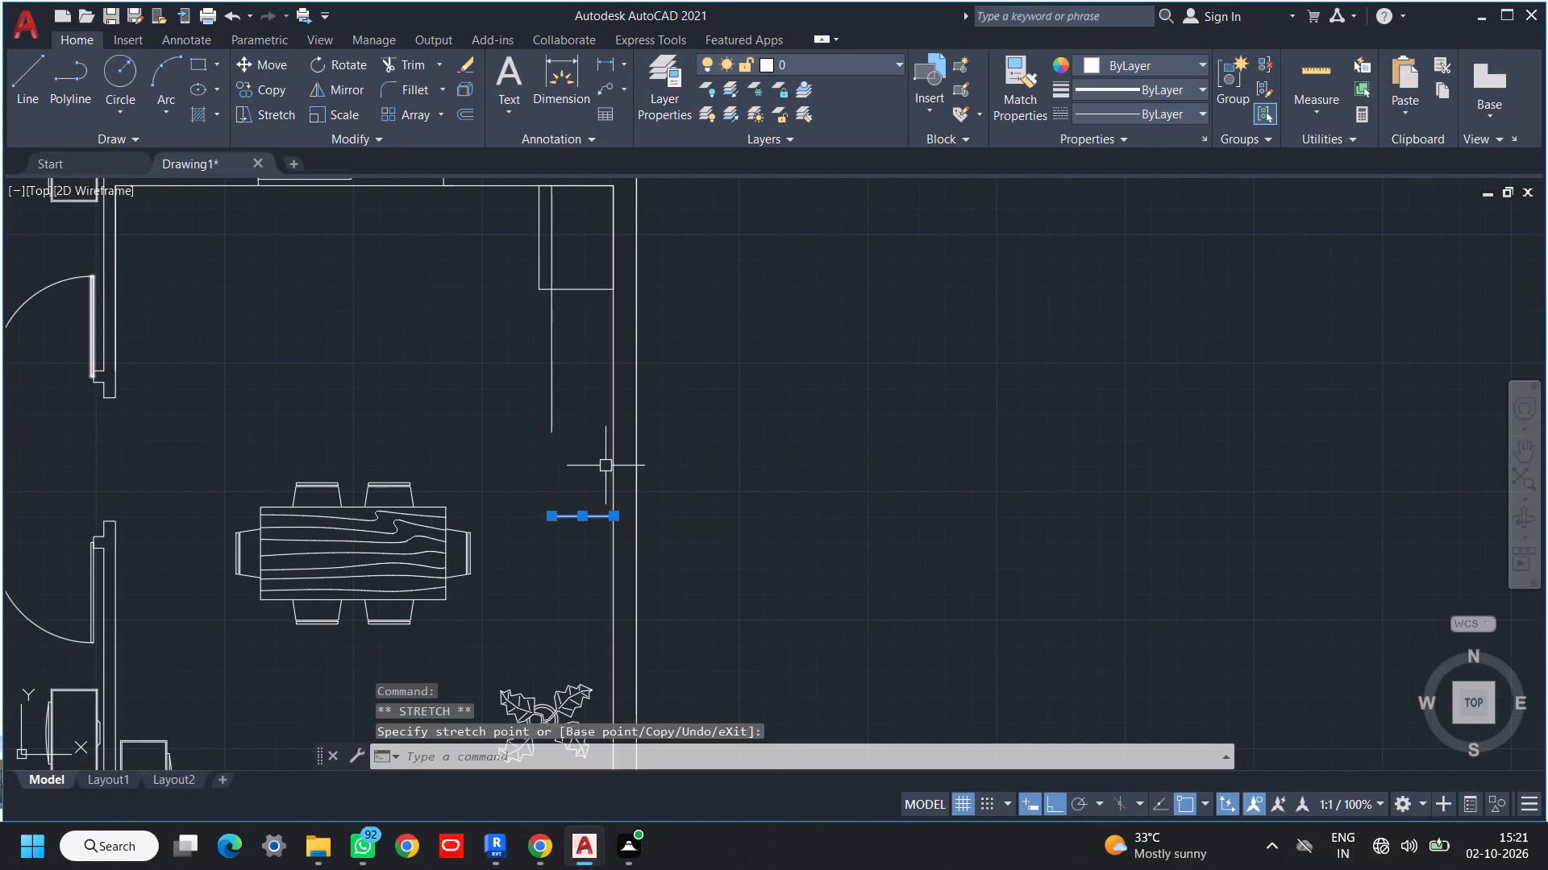
Extend the counter's front line down to the relocated bottom end line.
text(ex)
key(space)
key(space)
drag(585, 401, 578, 400)
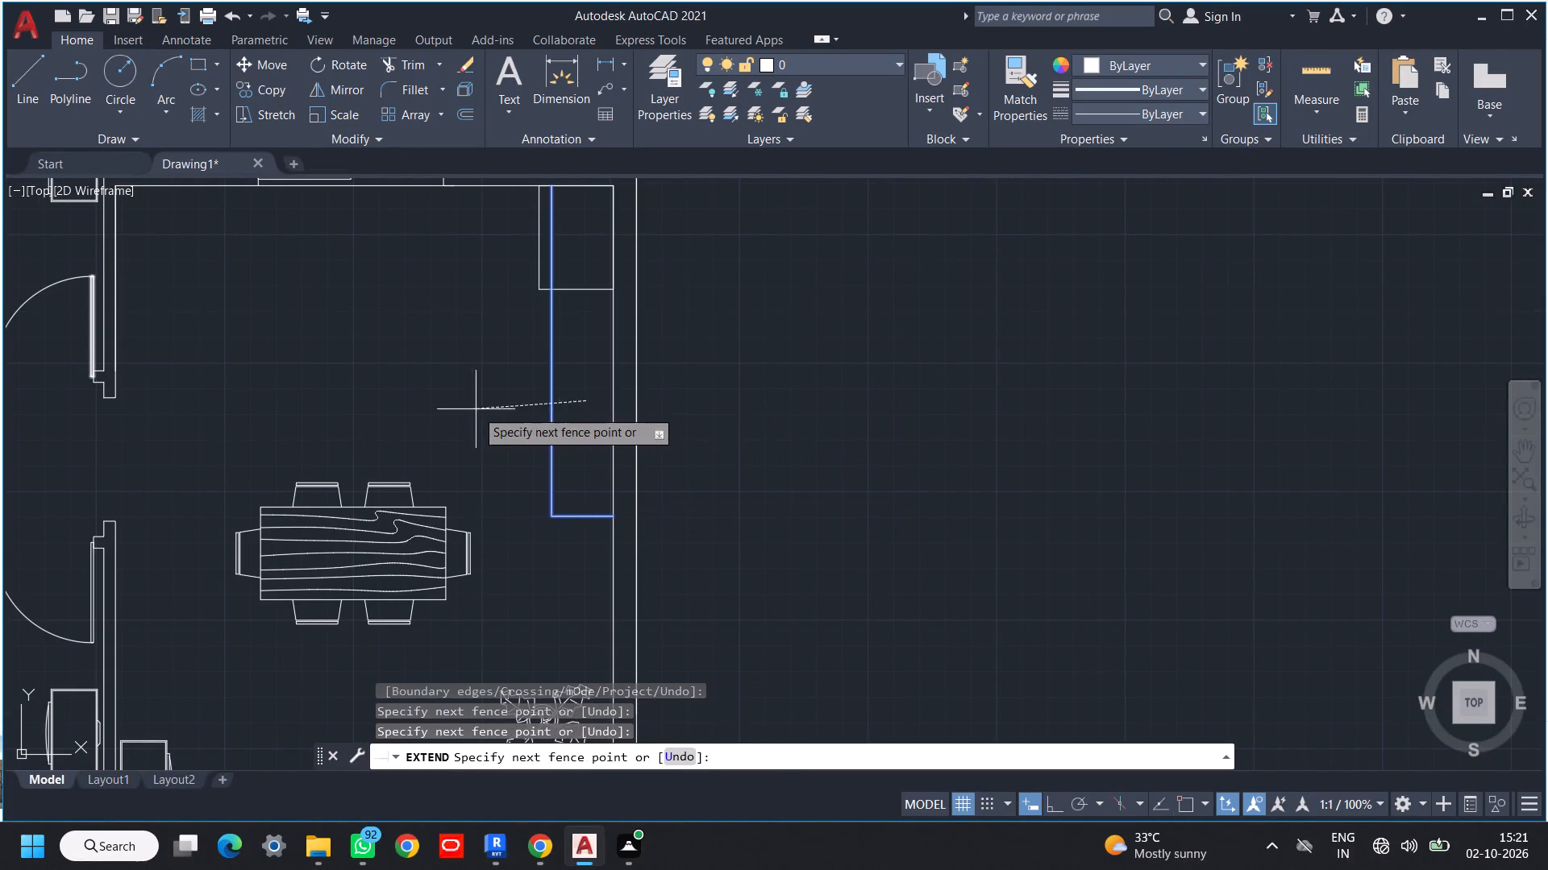
click(476, 409)
key(Escape)
Draw an upright rectangle about 1'-4" by 2'-7" inside the 2' strip along the top open area's right wall.
scroll(667, 462, down, 2)
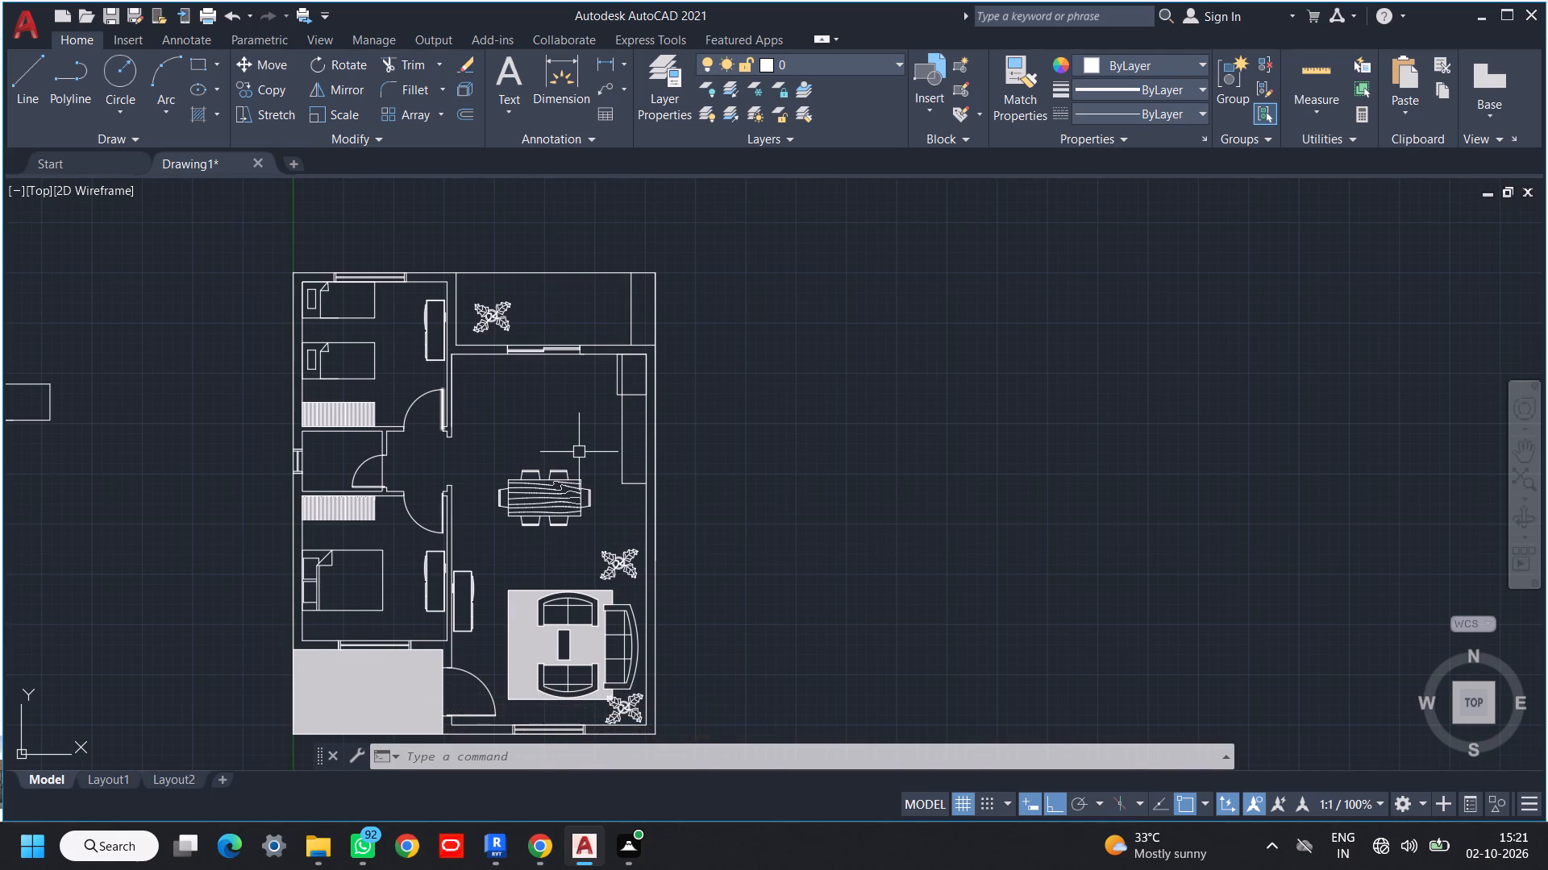
scroll(579, 446, down, 1)
middle_drag(579, 446, 601, 471)
scroll(651, 391, up, 2)
middle_drag(647, 395, 637, 423)
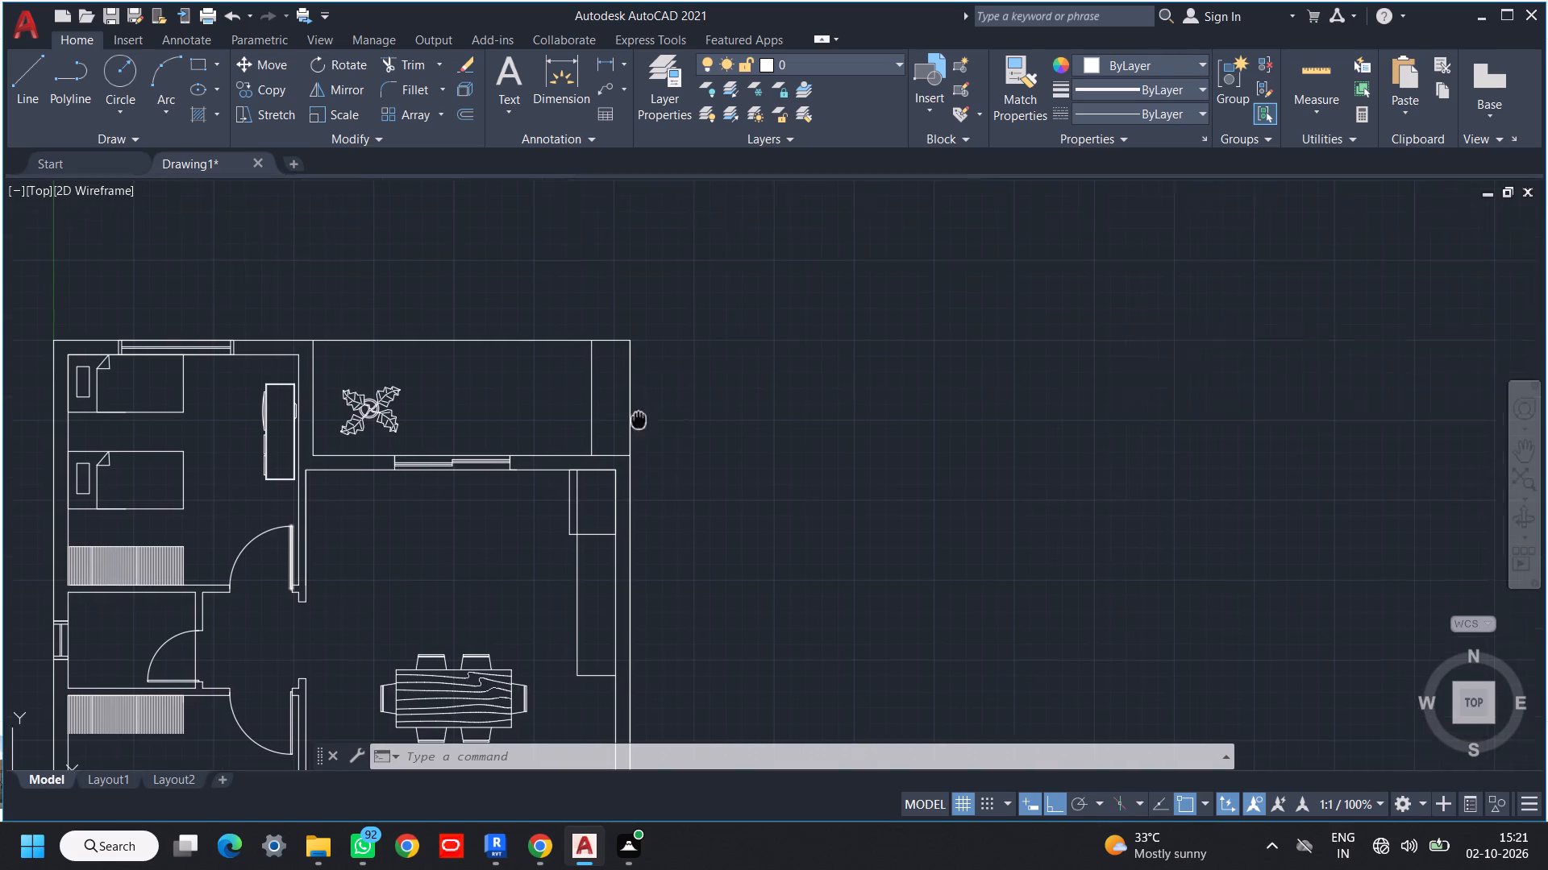
middle_drag(637, 423, 610, 480)
scroll(600, 434, up, 1)
text(rec)
key(space)
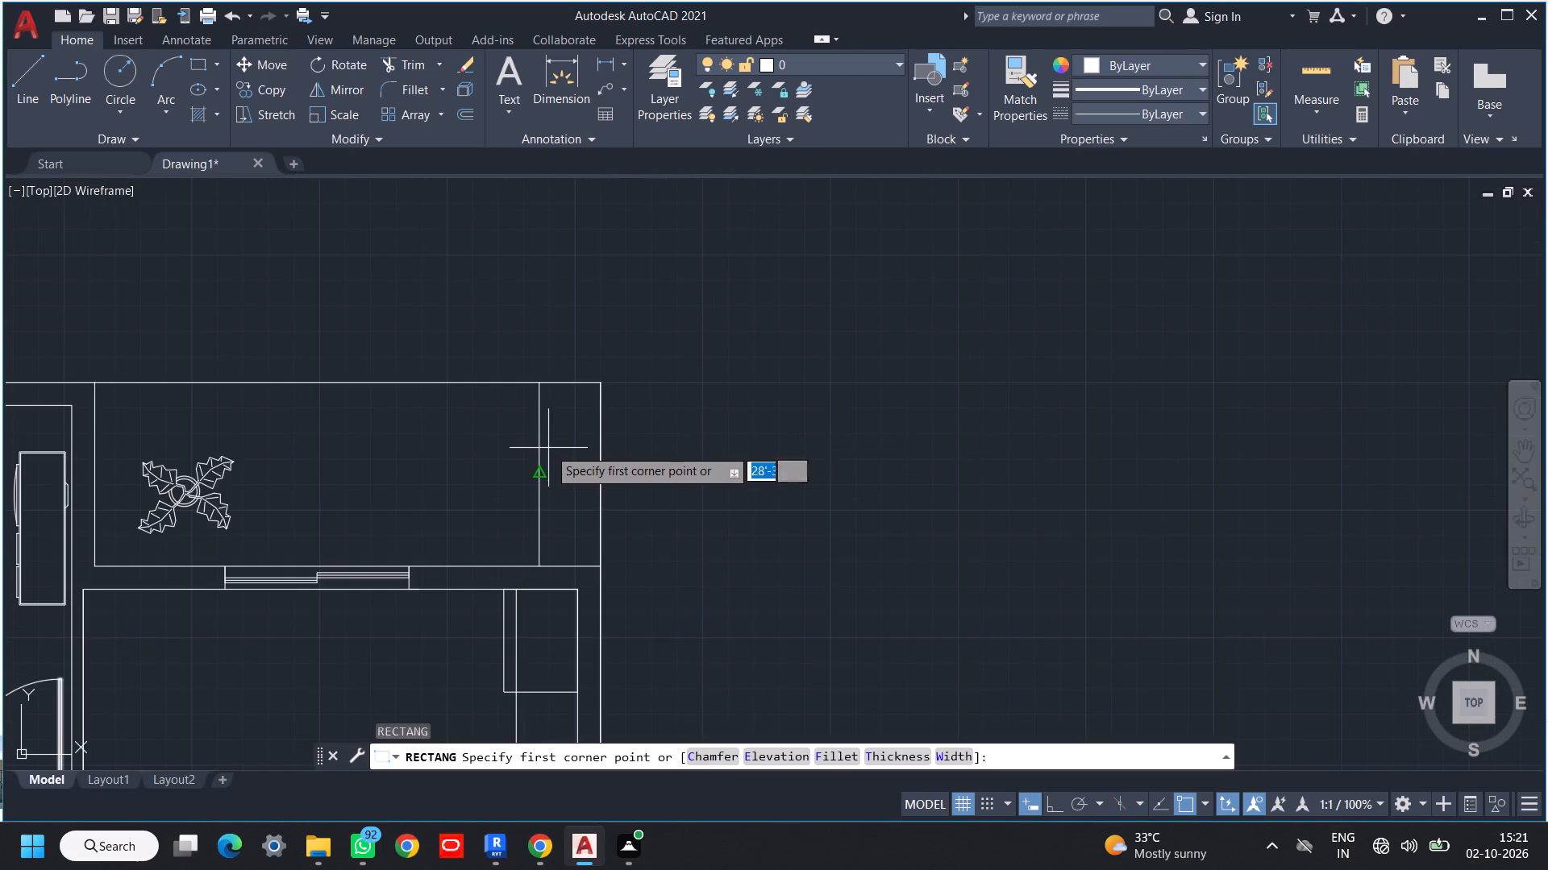
scroll(549, 448, up, 2)
click(549, 439)
scroll(613, 590, up, 1)
middle_drag(613, 590, 601, 500)
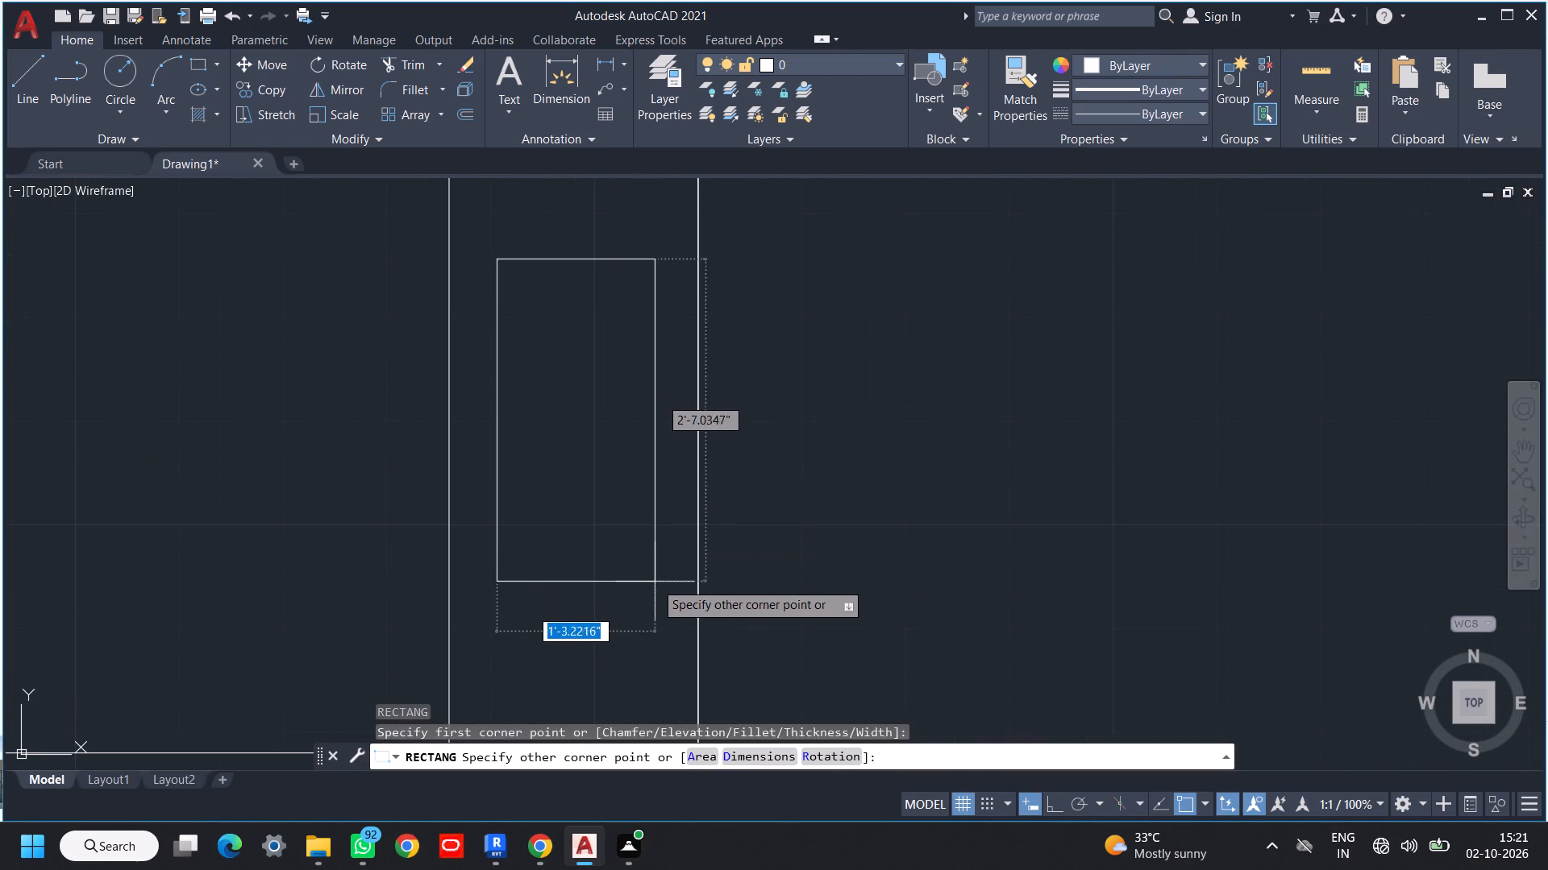
click(666, 588)
middle_click(667, 588)
key(Escape)
key(Escape)
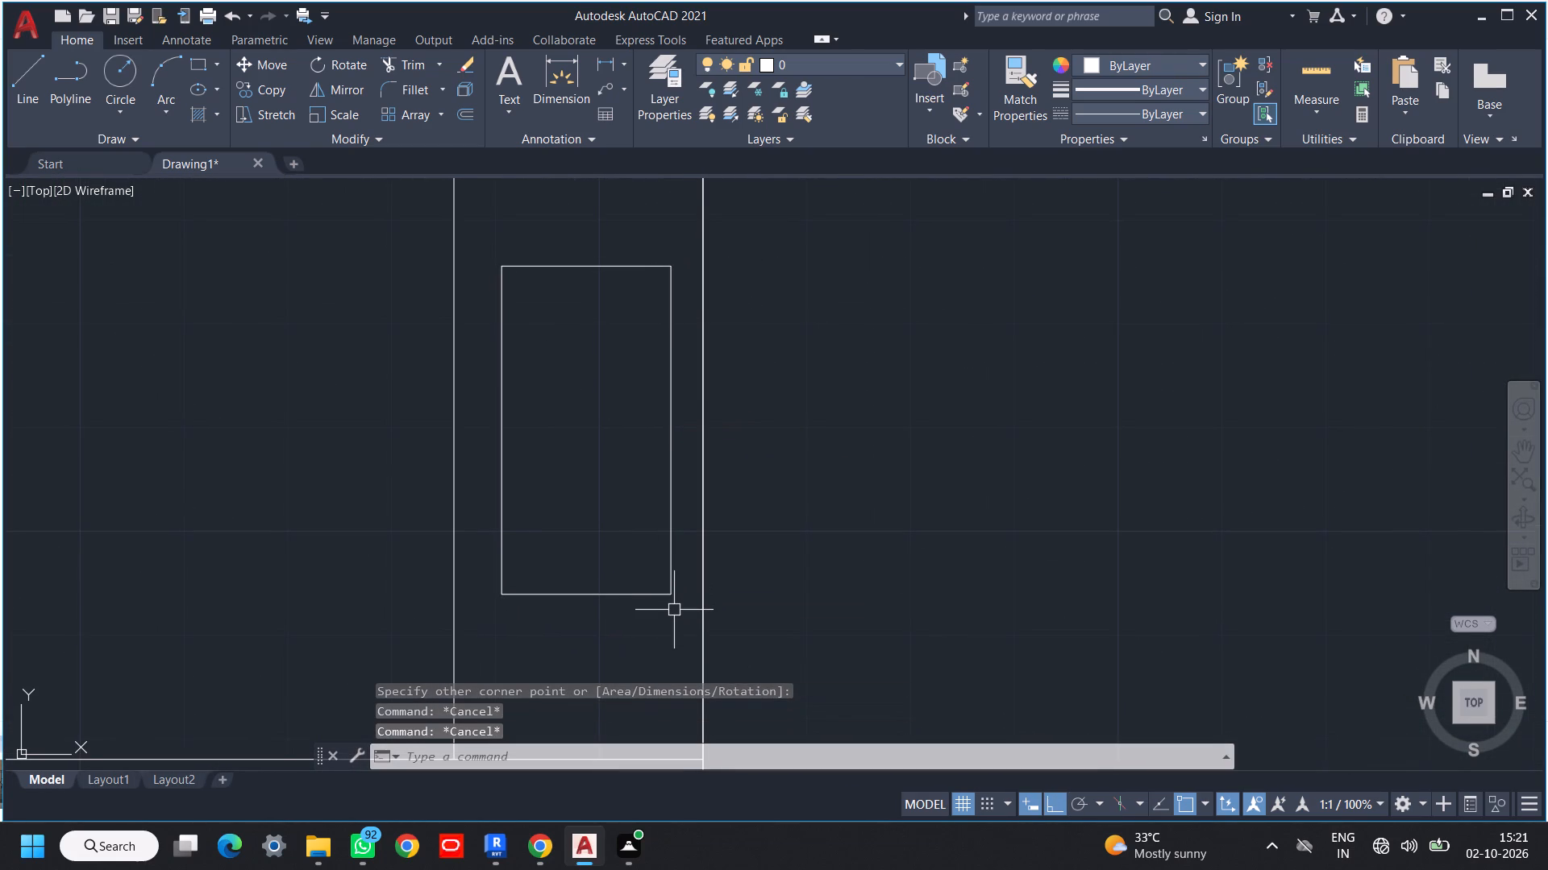
Fillet the new rectangle's lower-left corner with a 2" radius.
key(f)
text(ille)
text(t)
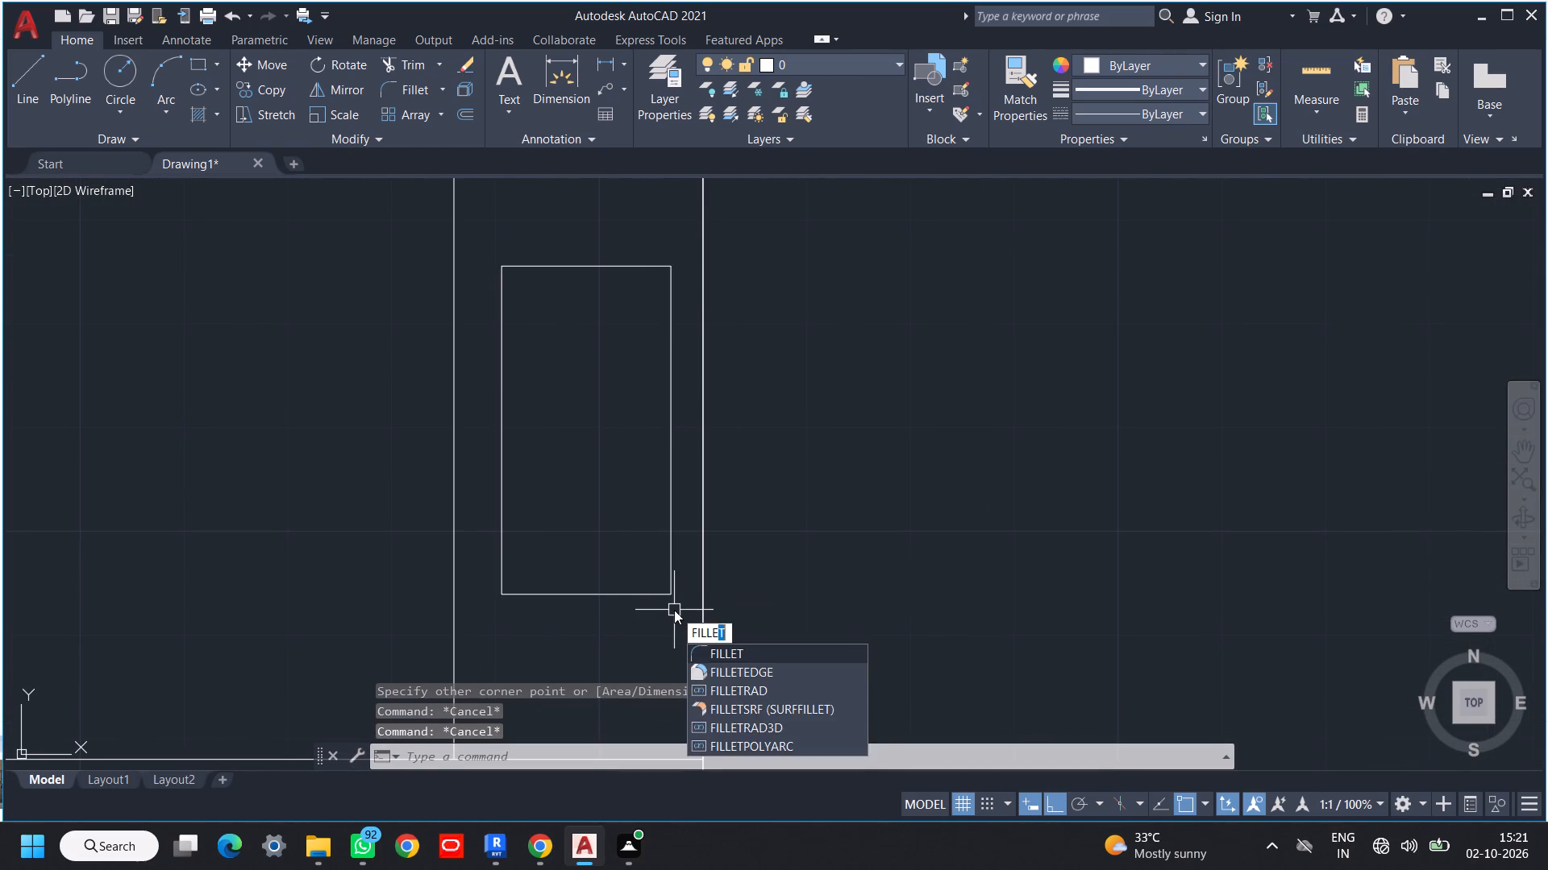
key(space)
text(r 2")
key(Return)
click(496, 548)
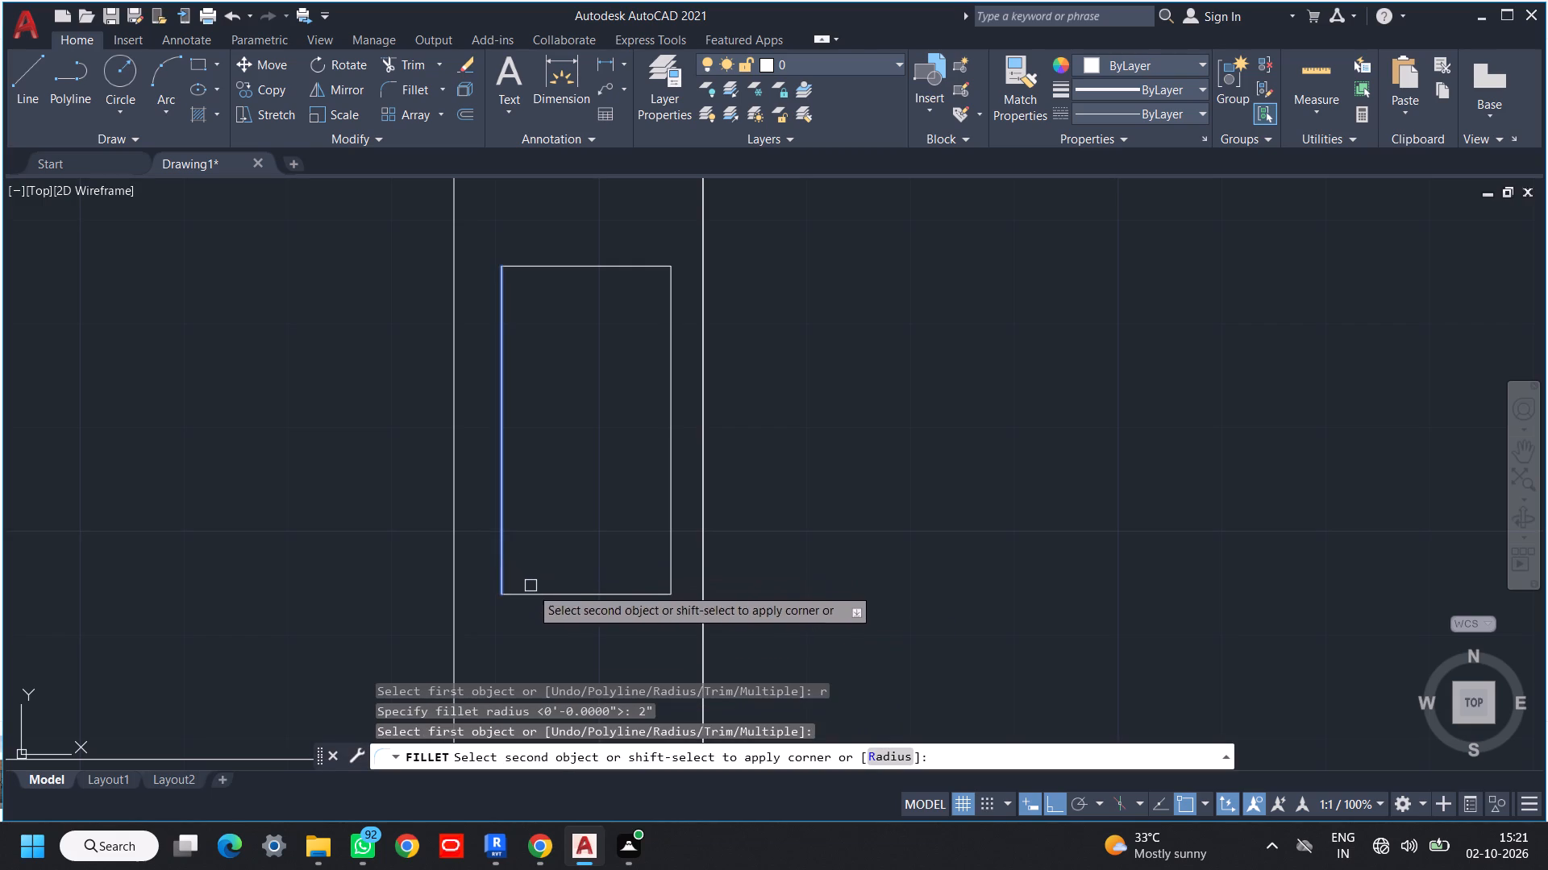
click(534, 592)
Fillet the rectangle's other three corners with the same 2" radius, using the Multiple option.
key(f)
key(i)
key(l)
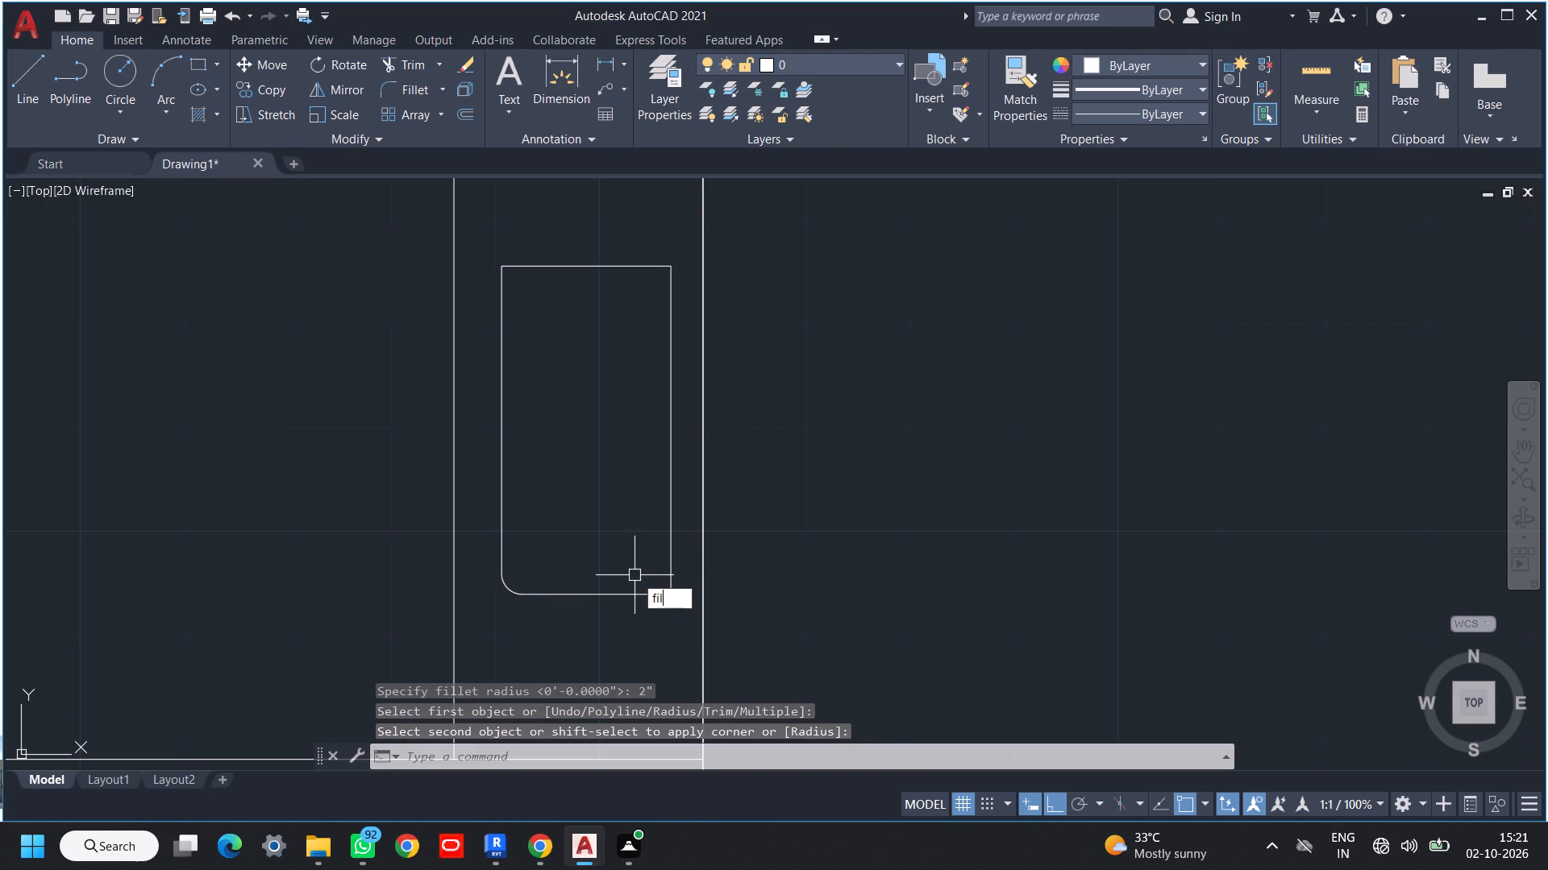
text(let)
key(space)
text(m)
key(space)
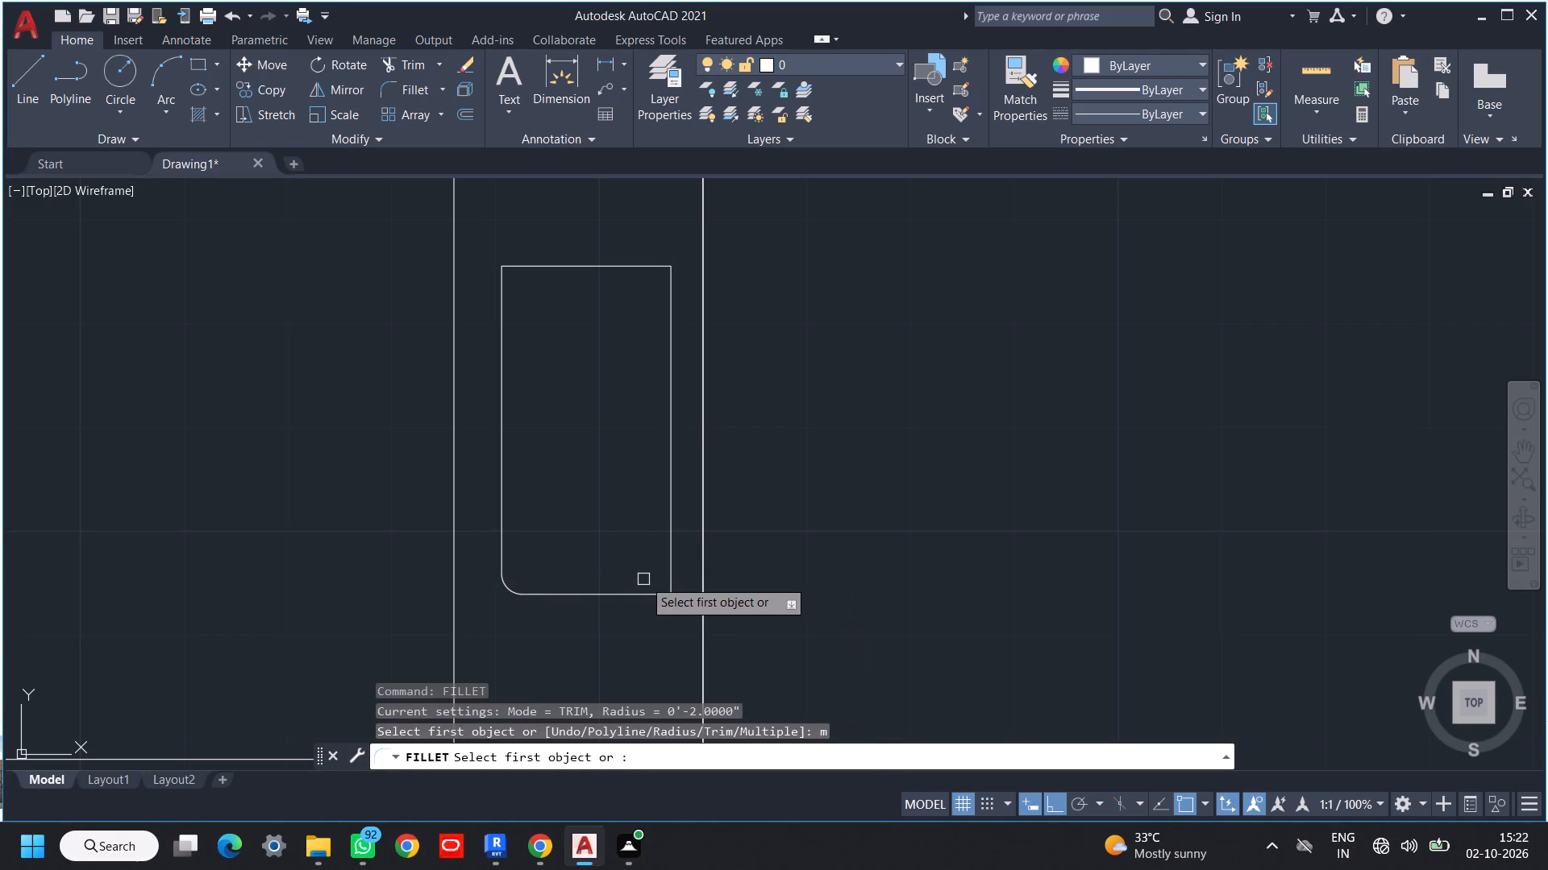
click(670, 555)
click(636, 601)
click(636, 596)
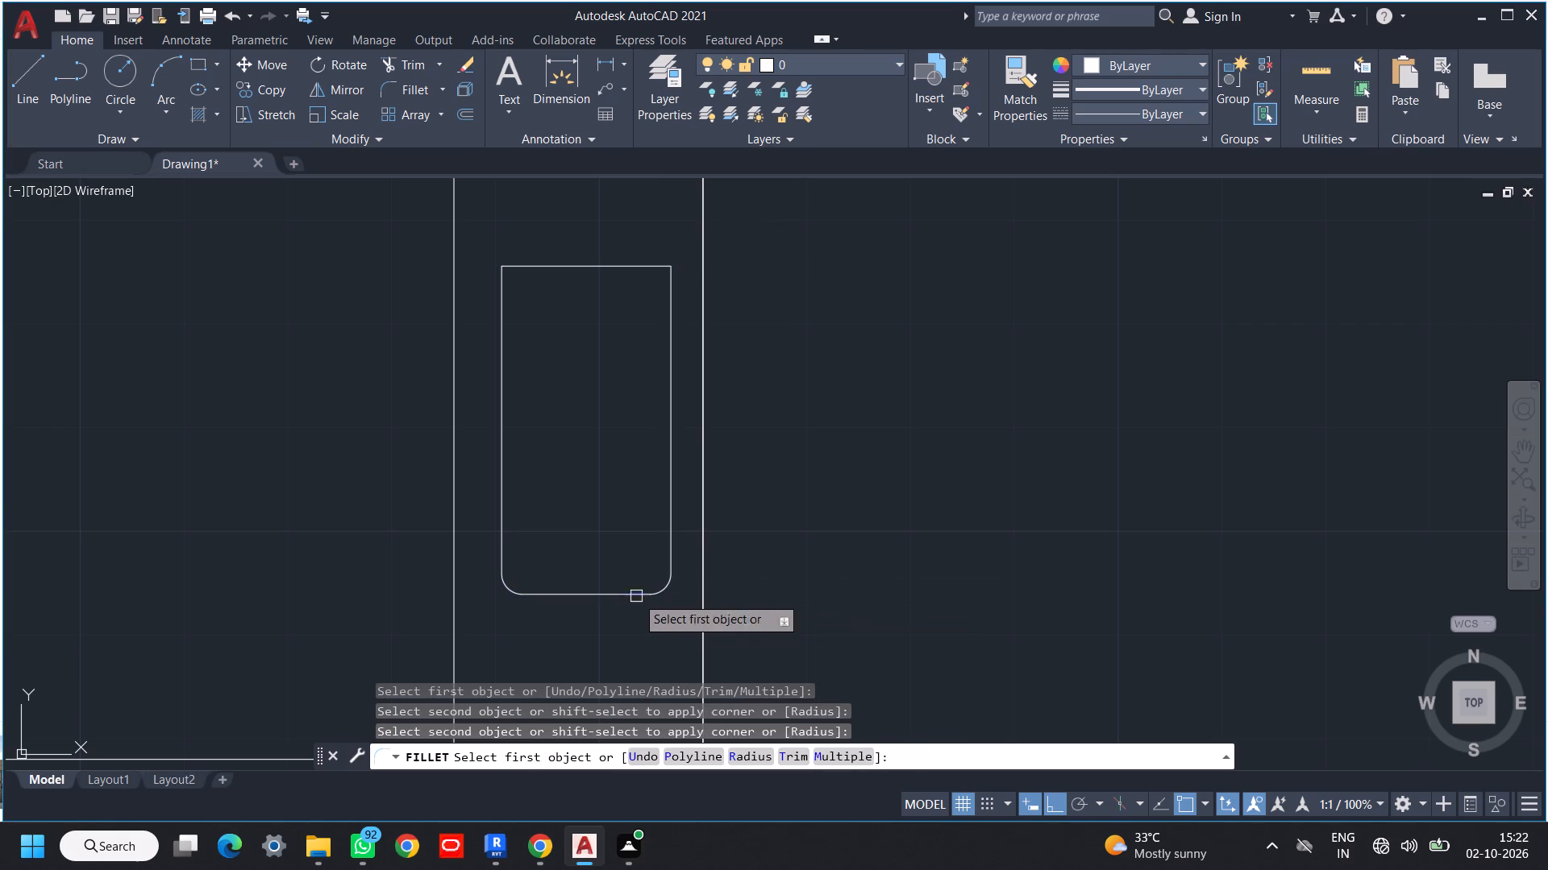
click(648, 269)
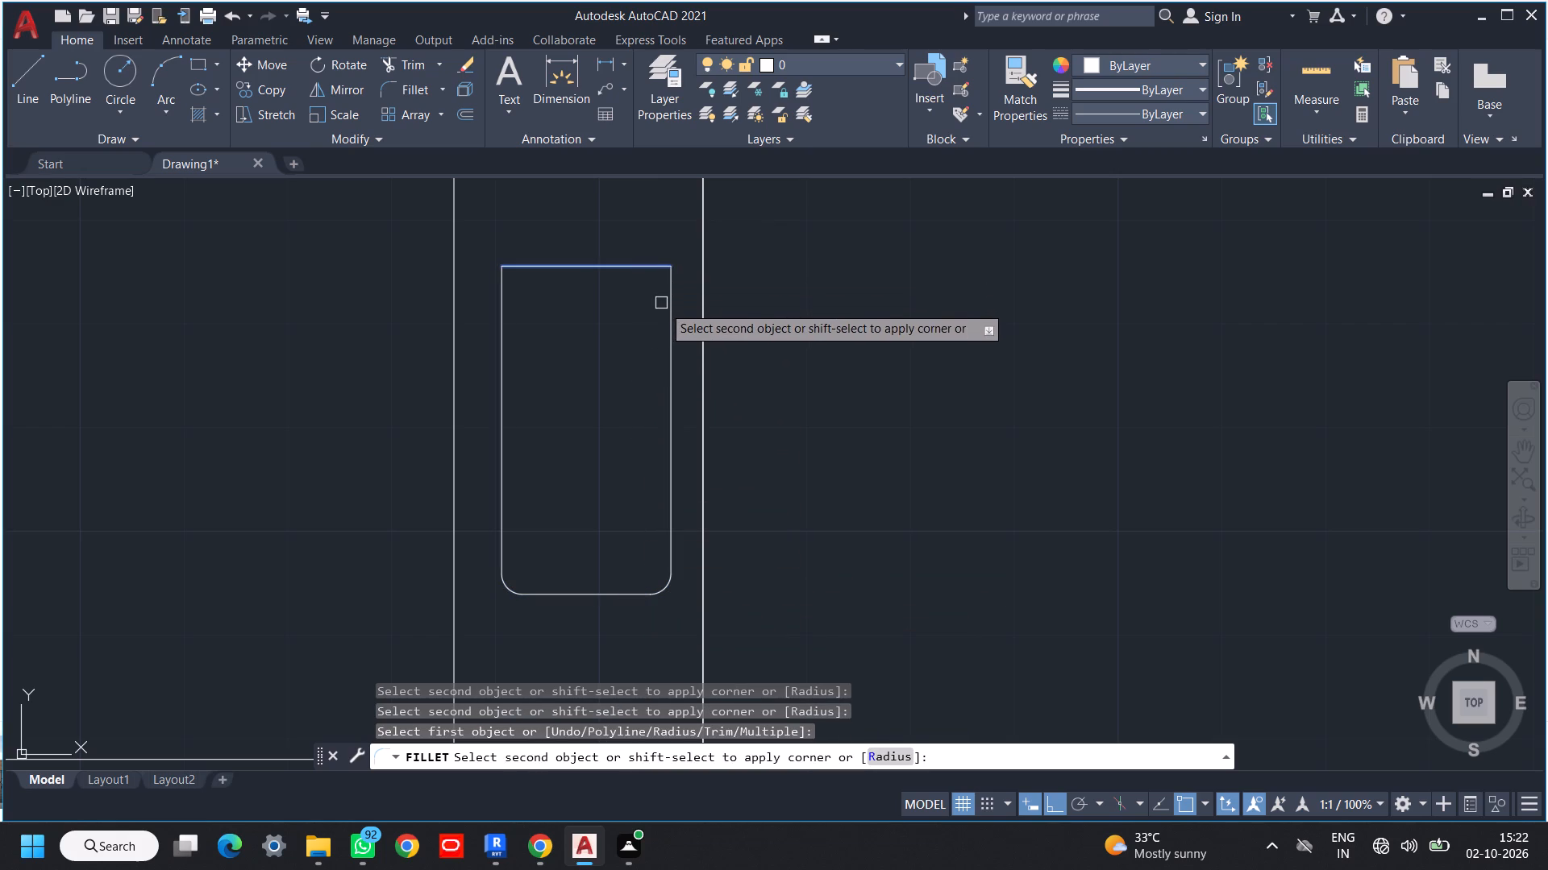
click(665, 305)
click(502, 333)
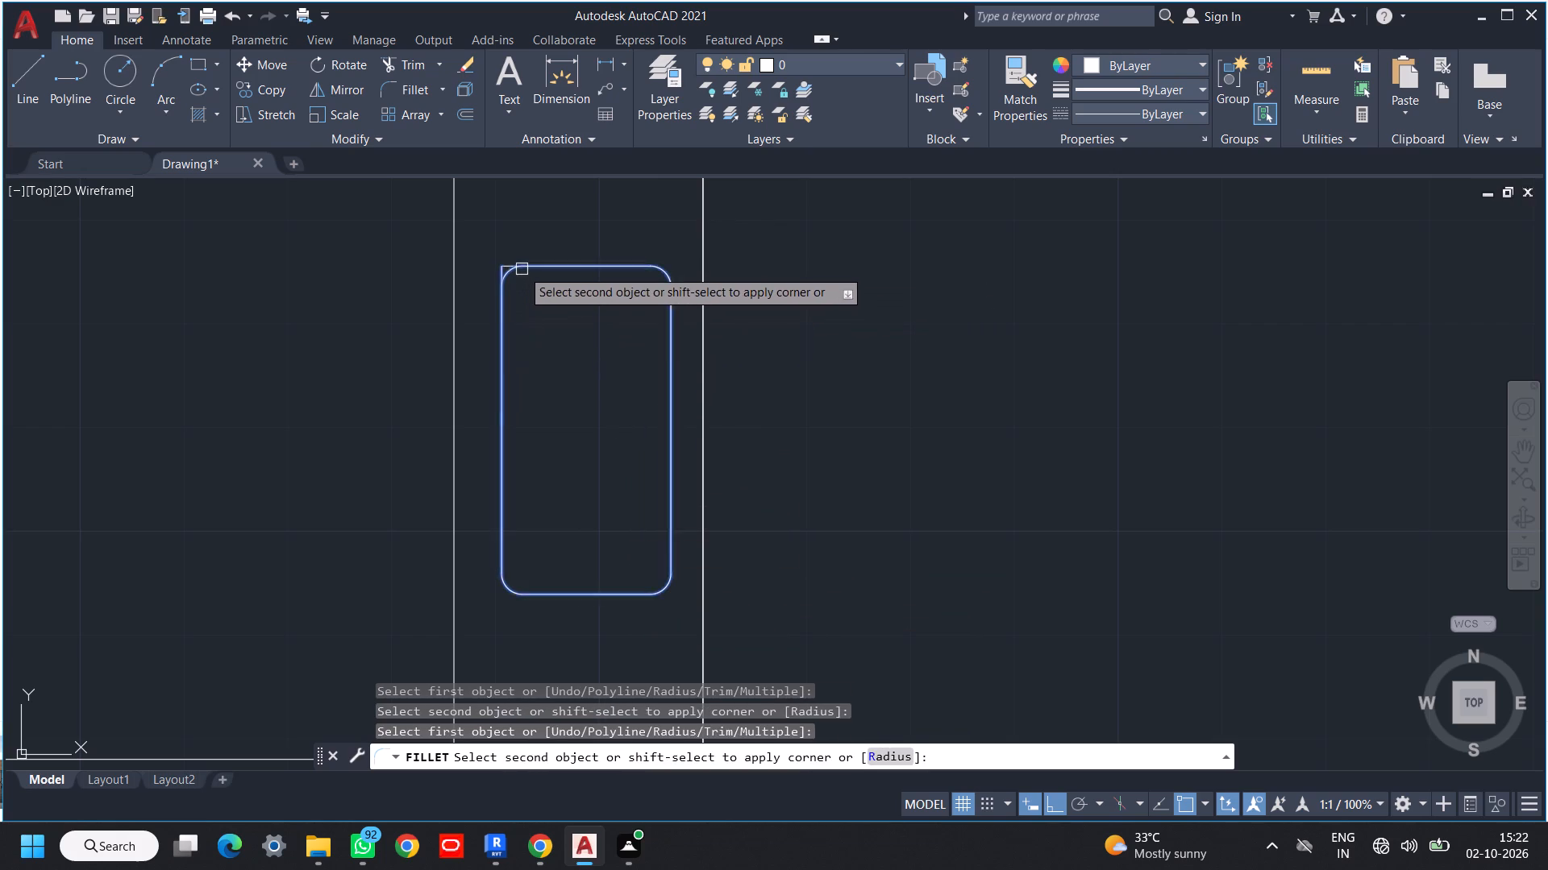
click(522, 269)
scroll(551, 338, down, 1)
middle_drag(551, 362, 543, 392)
key(Escape)
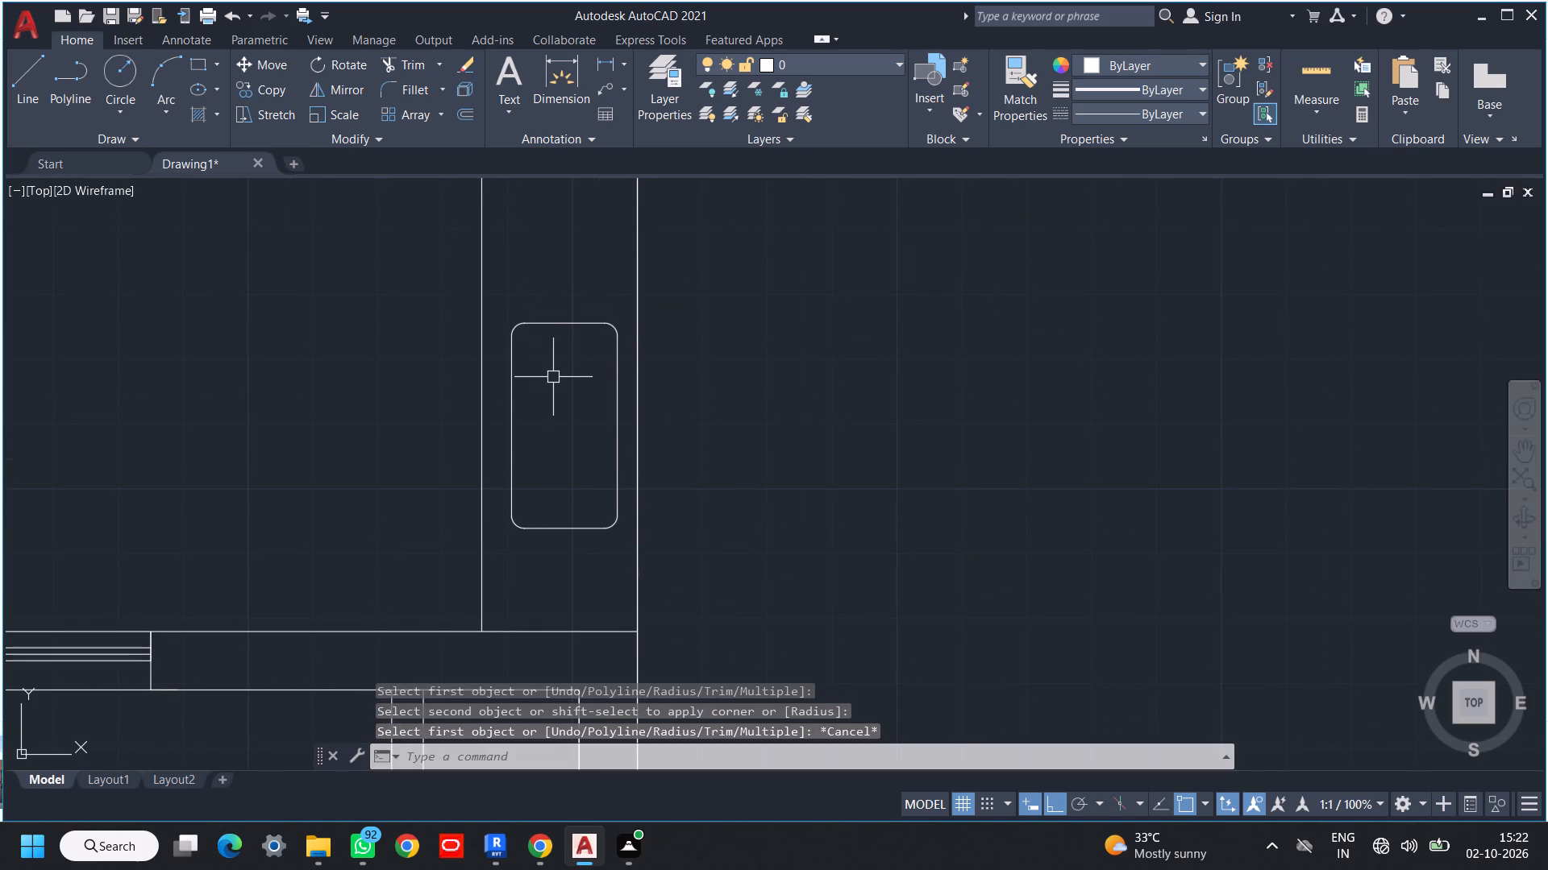
Offset the rounded basin rectangle slightly inward using a through point to form an inner rim outline.
middle_drag(553, 375, 541, 403)
key(e)
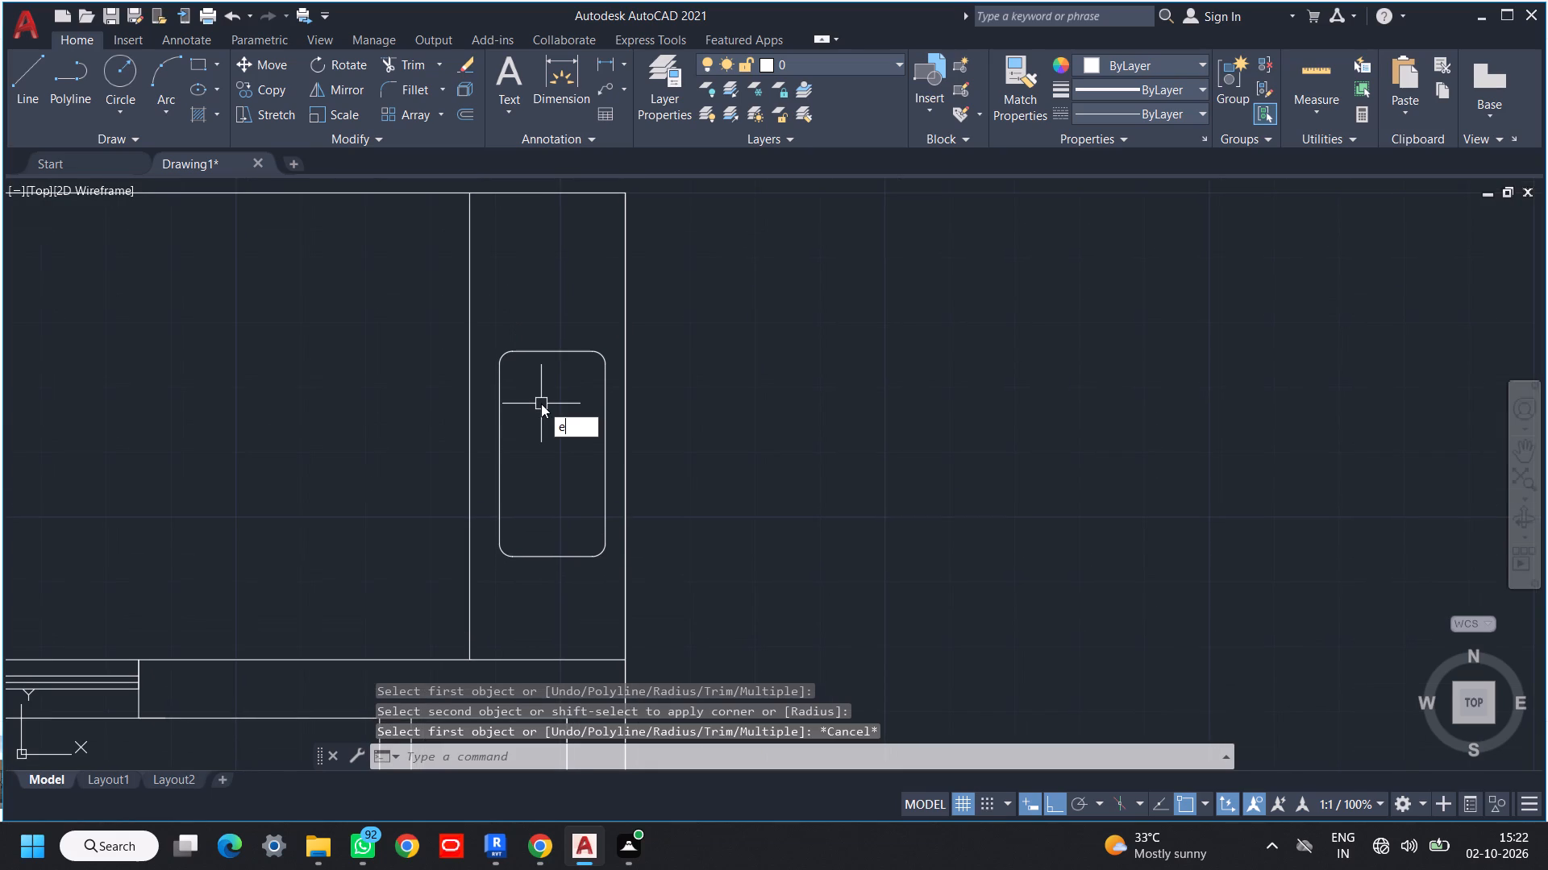
key(Escape)
text(re)
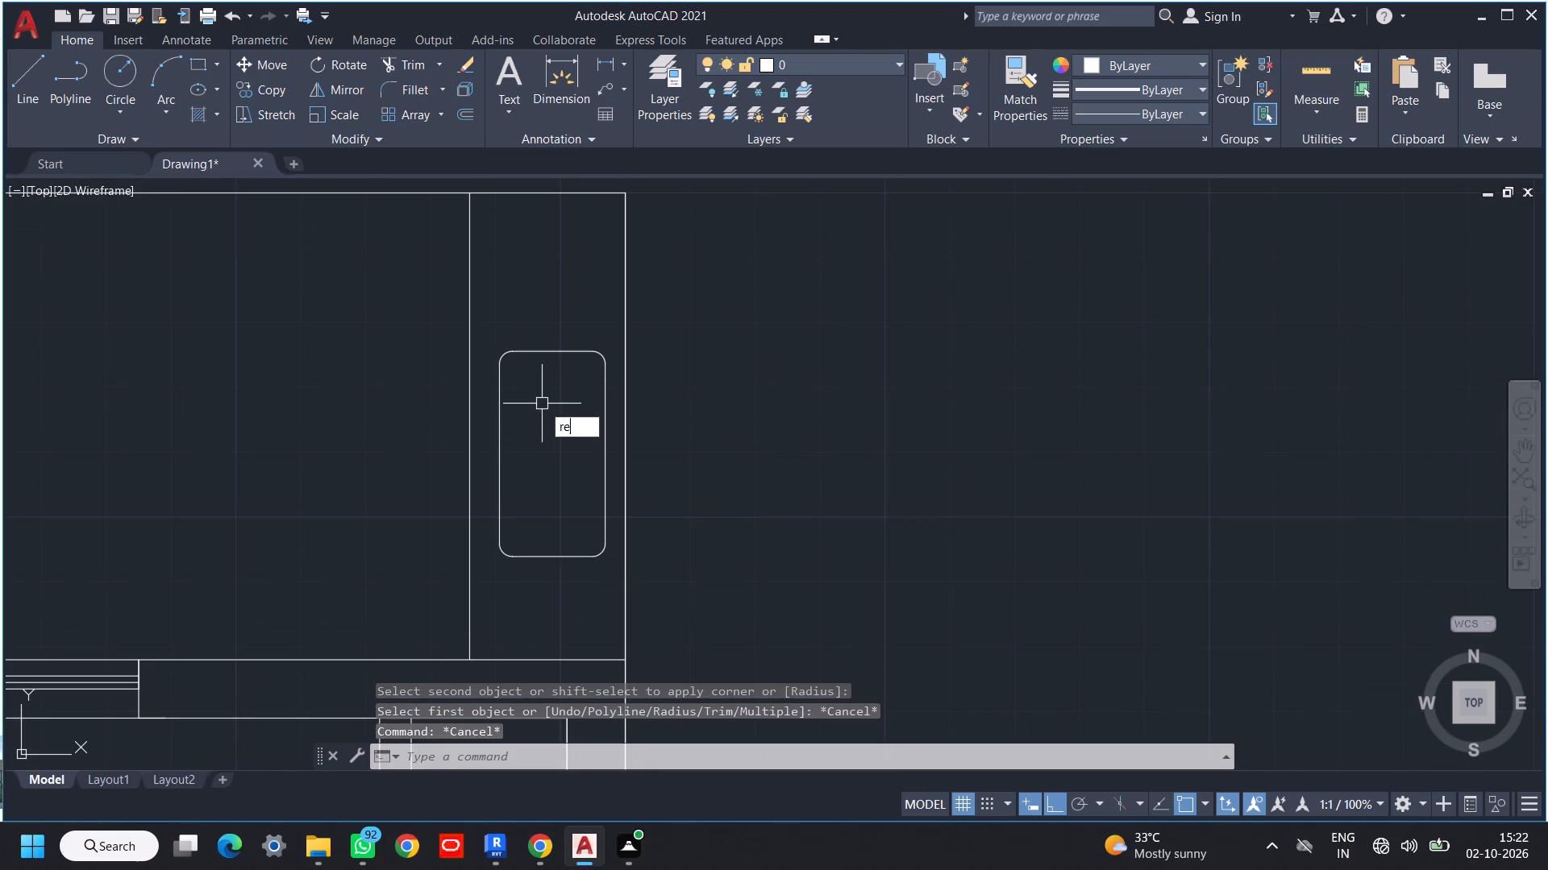
key(Escape)
key(Escape)
click(614, 325)
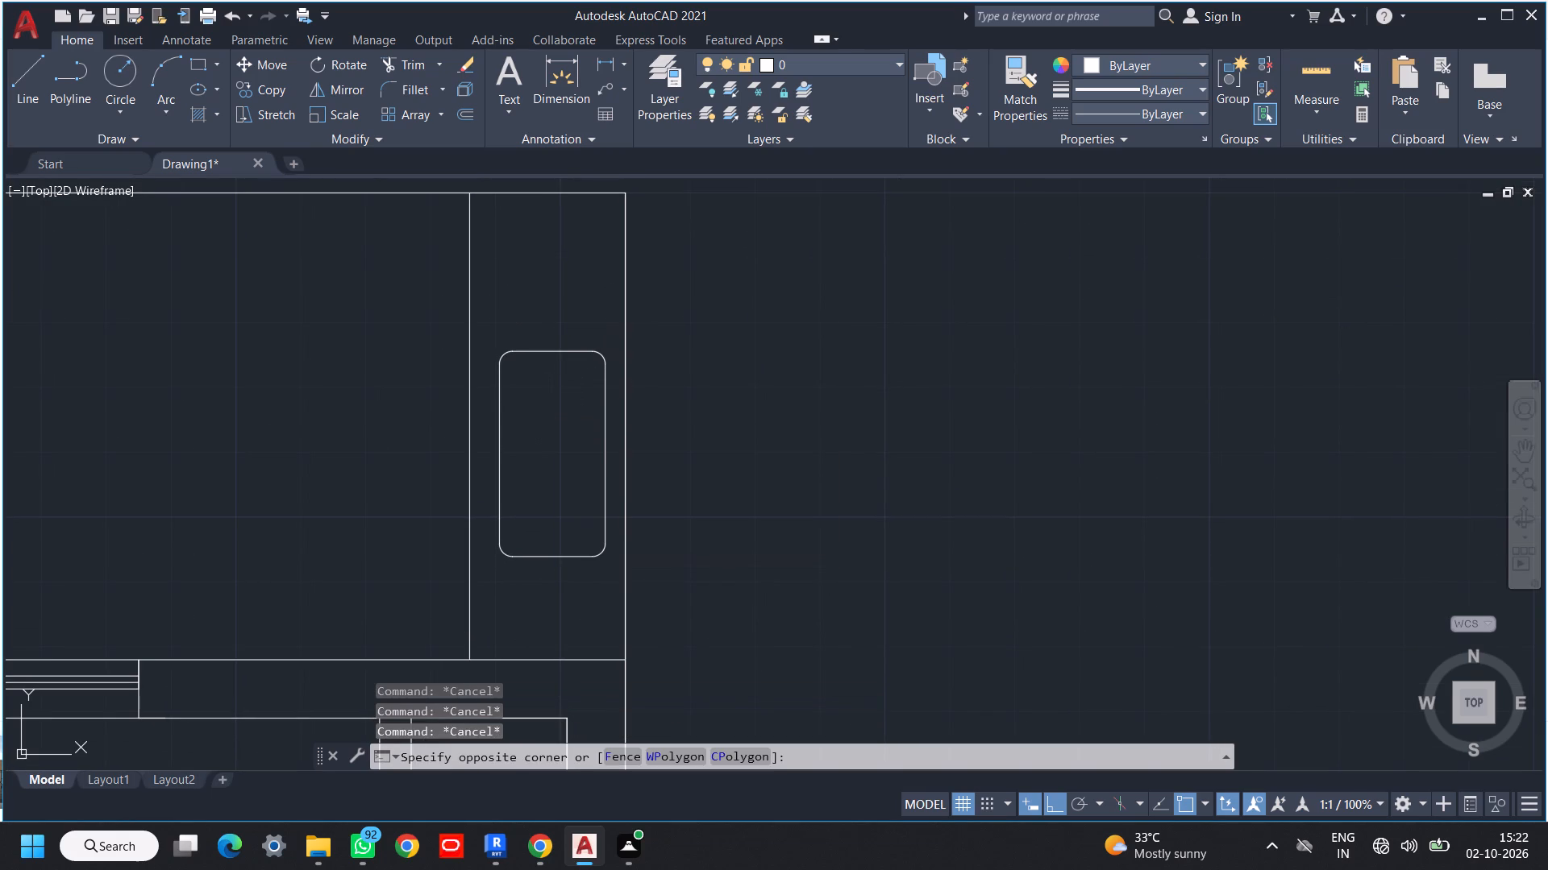
click(497, 421)
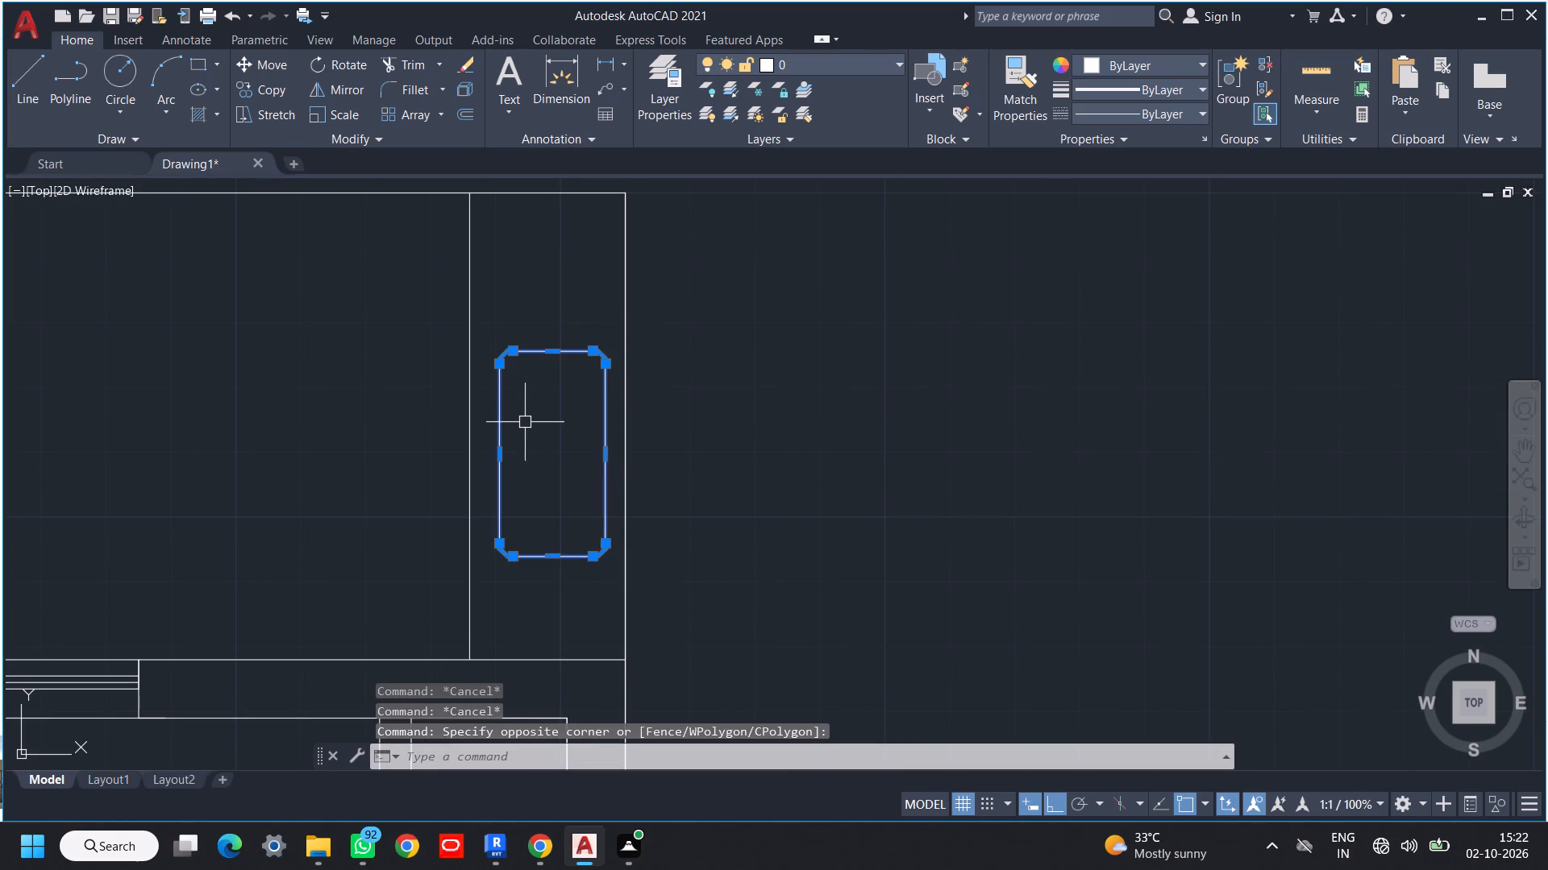
text(o)
key(space)
key(space)
scroll(546, 362, up, 2)
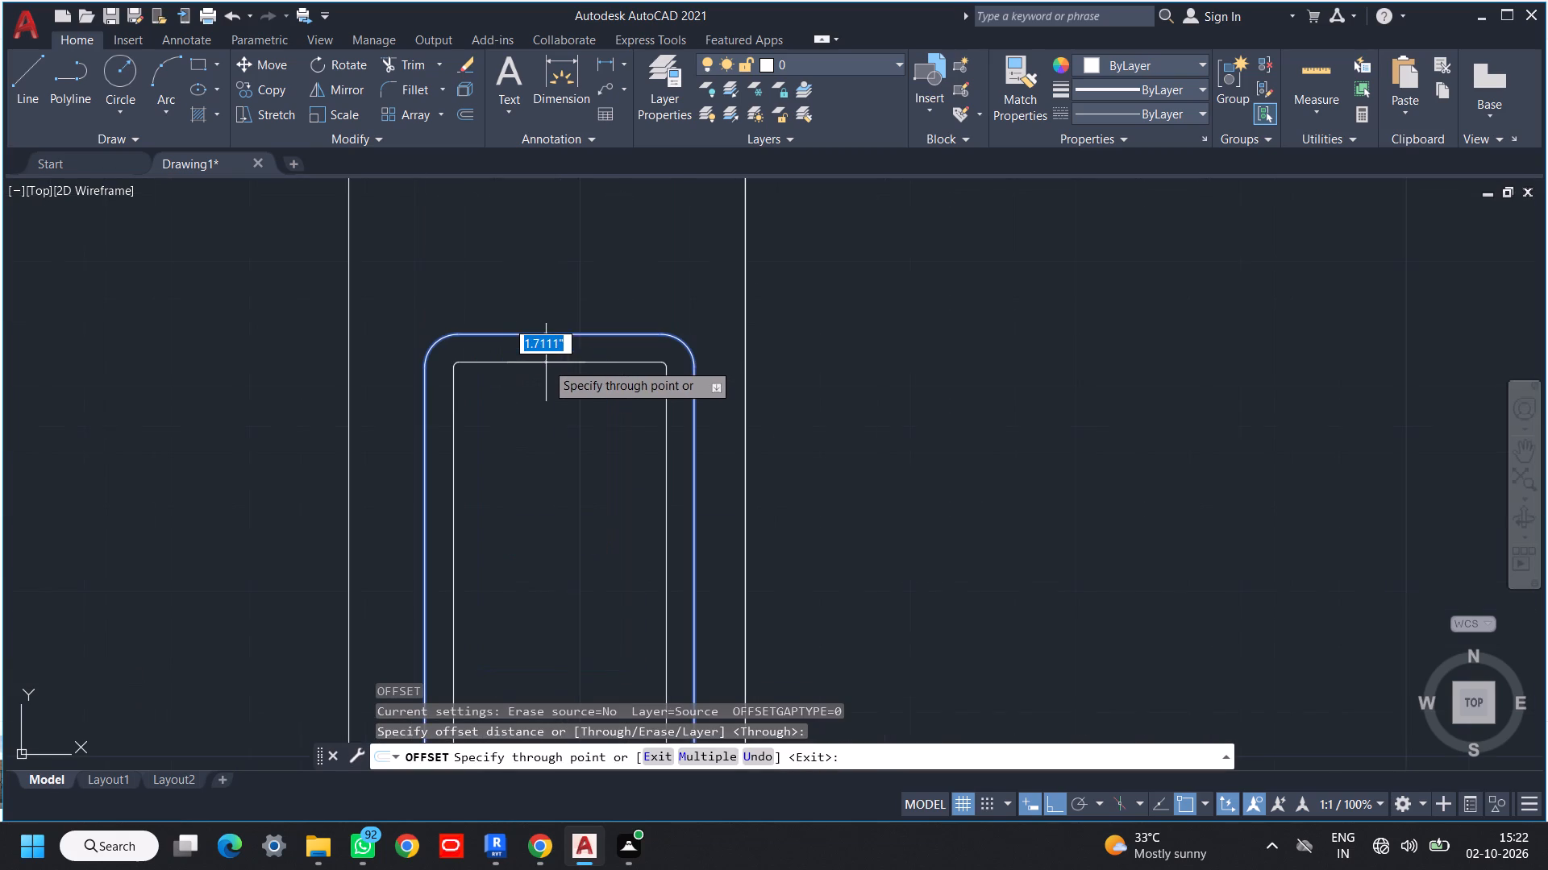
scroll(547, 351, up, 2)
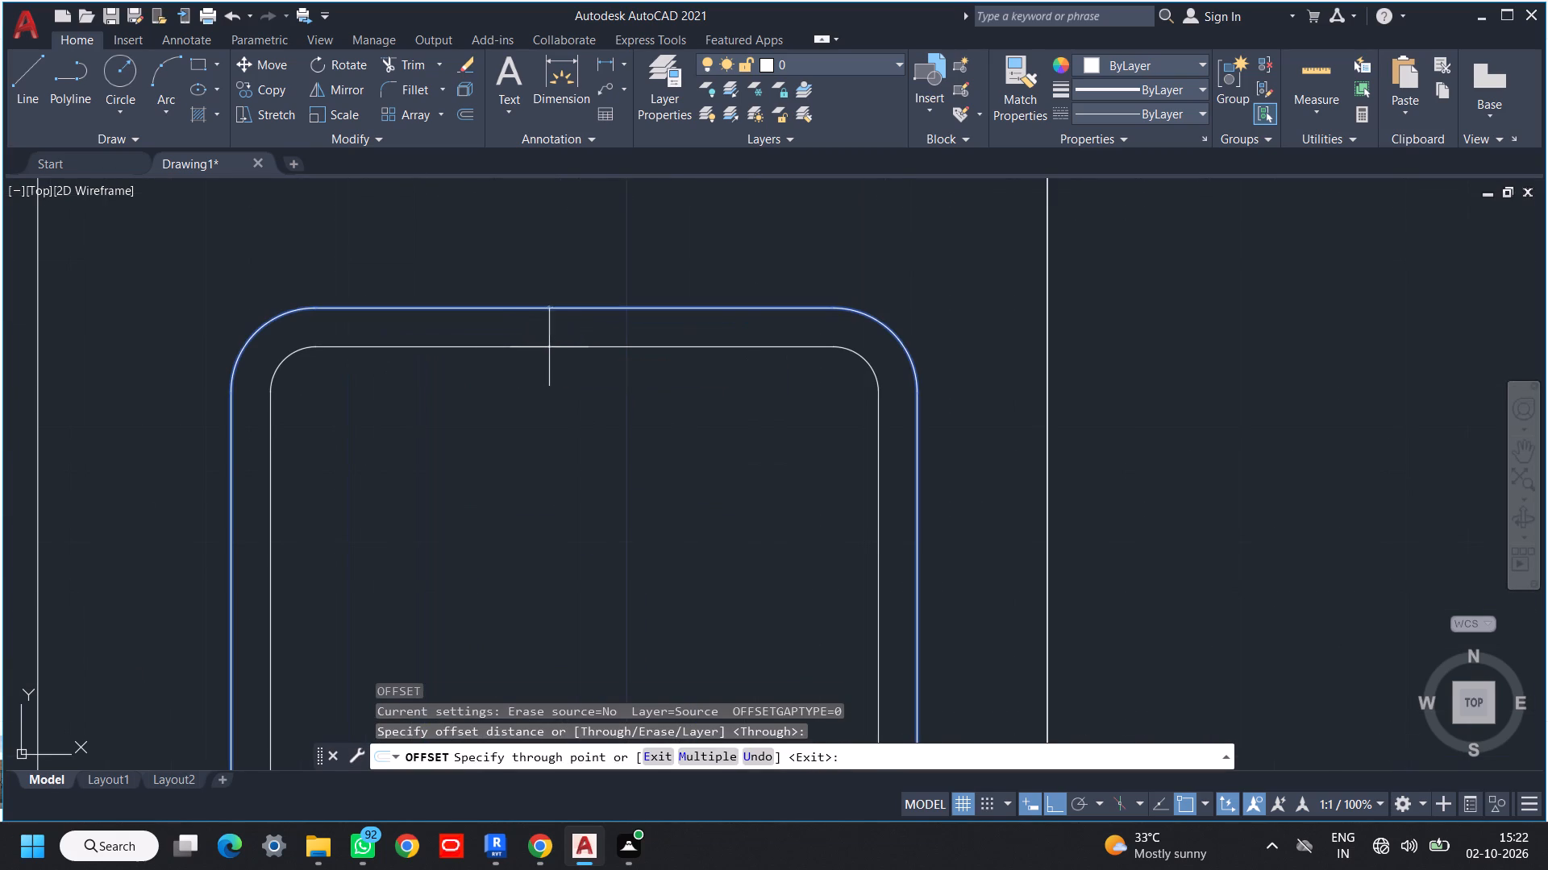
click(549, 347)
scroll(553, 360, down, 3)
middle_drag(545, 426, 538, 404)
key(Escape)
key(Escape)
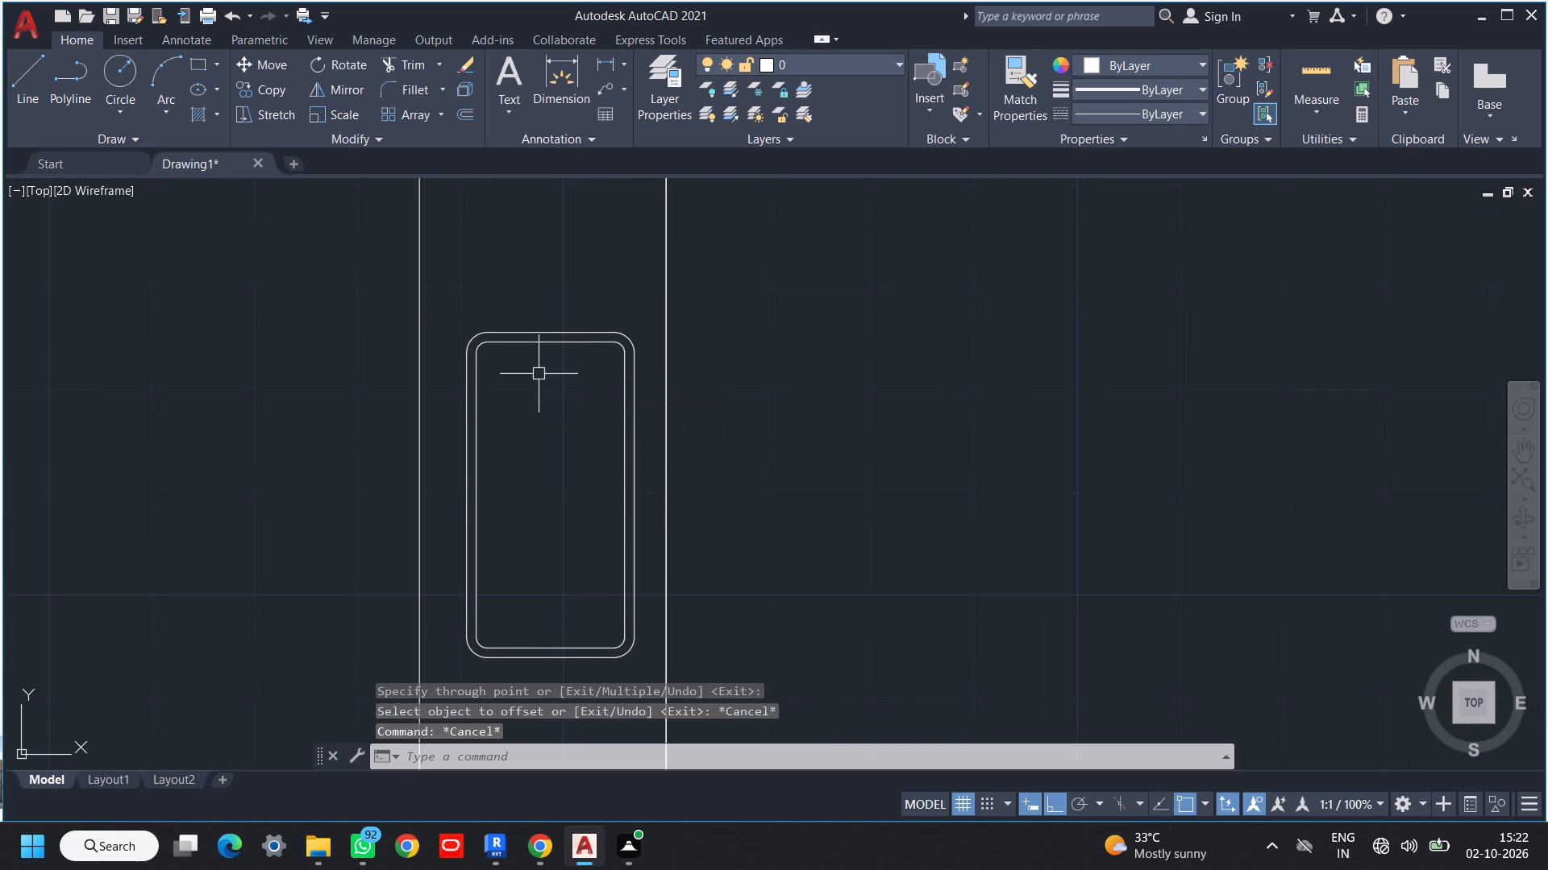
Draw a horizontal dividing line across the inner outline between the midpoints of its two long sides.
text(l)
key(space)
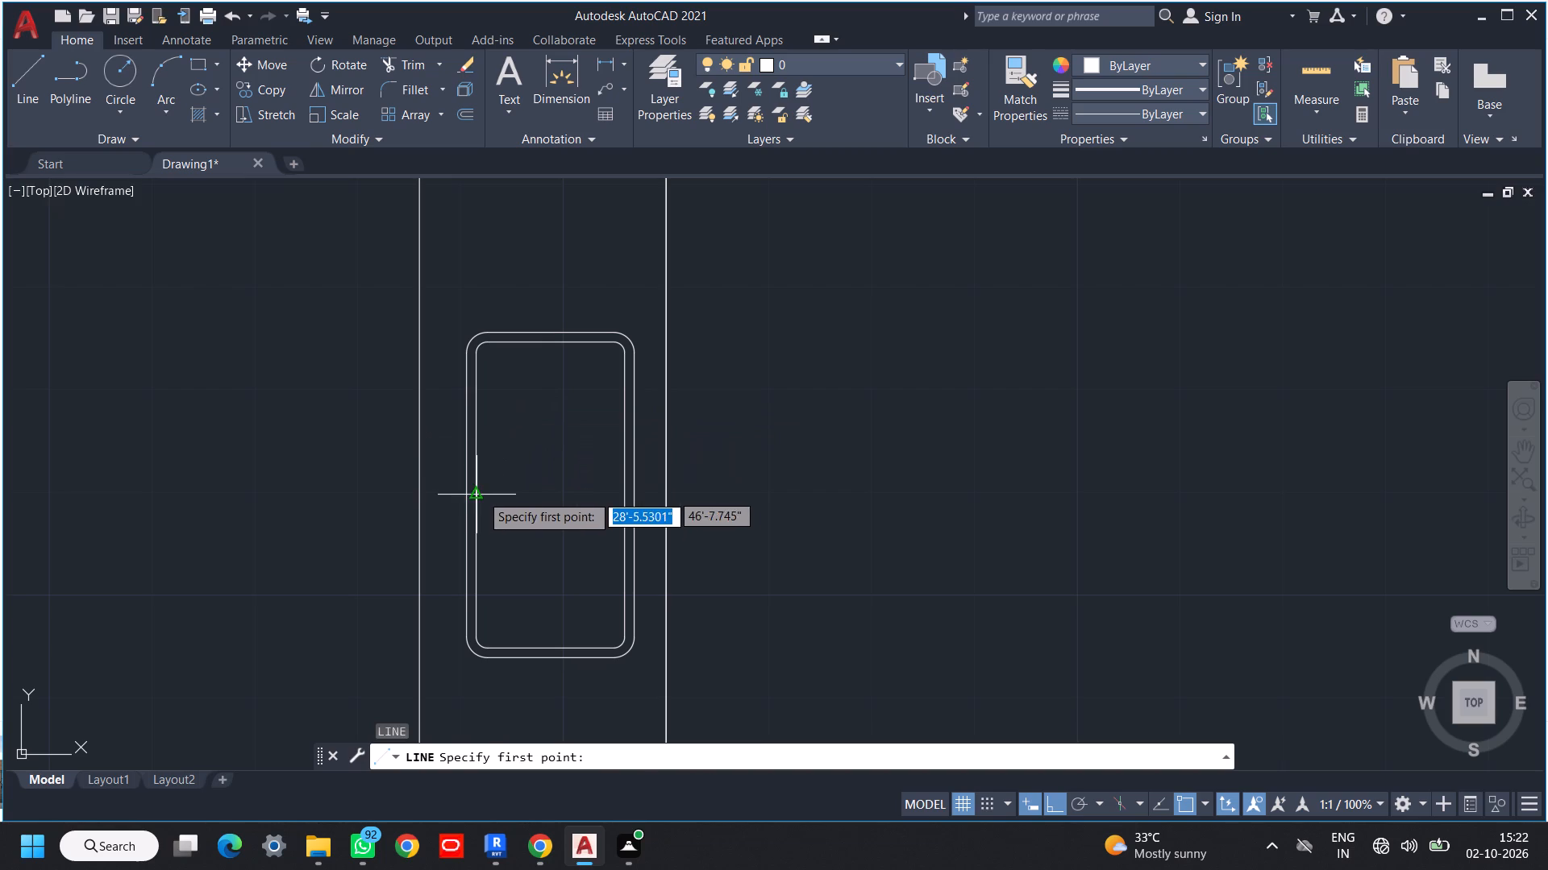
click(481, 494)
click(626, 500)
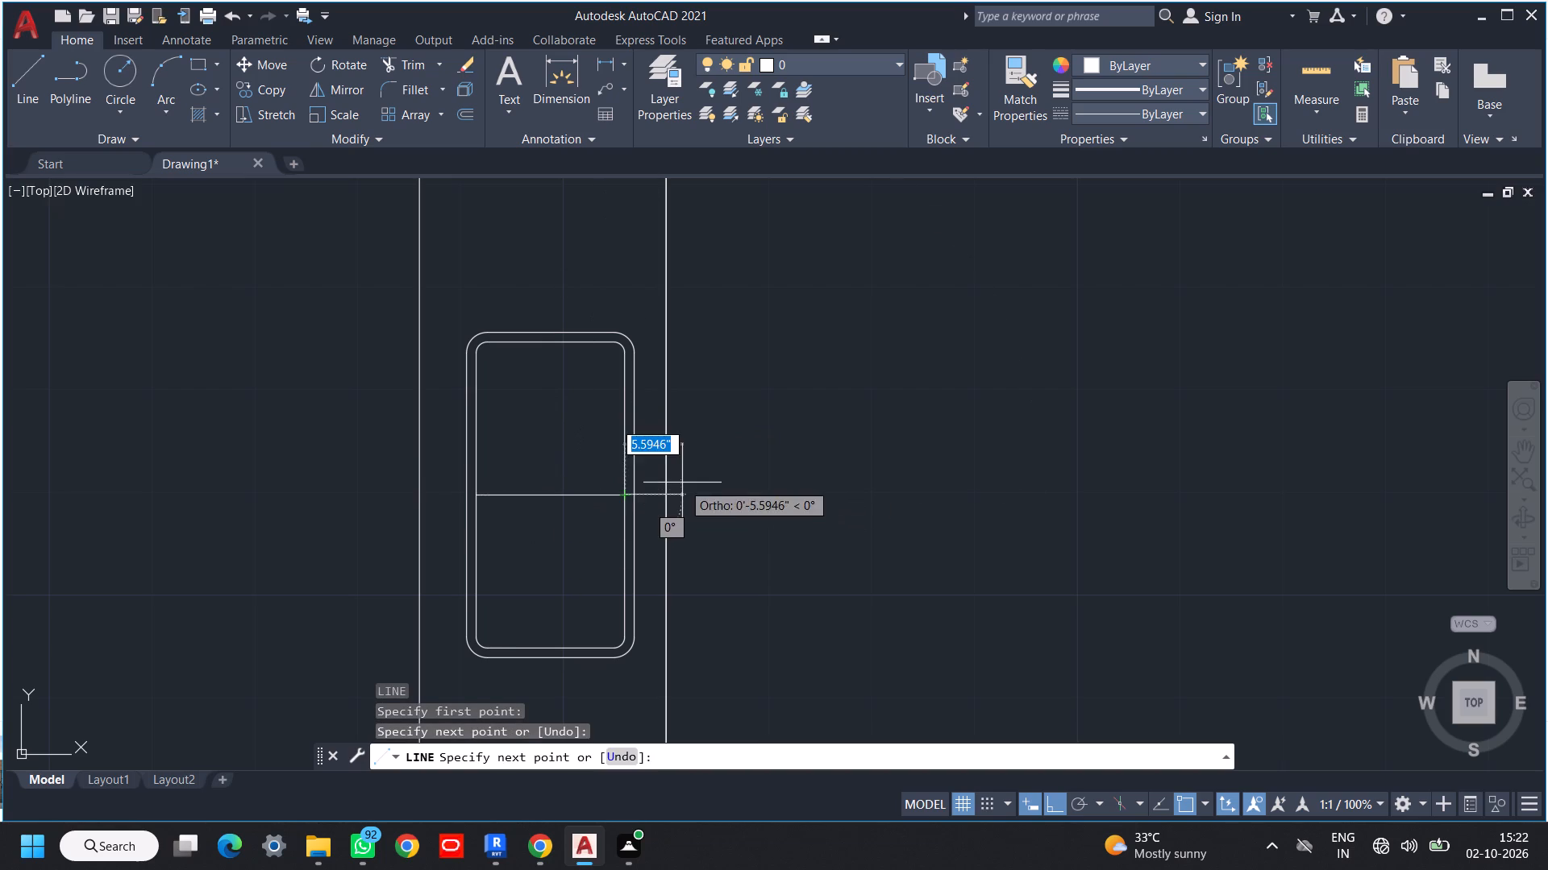
key(Escape)
key(Escape)
Trim the sides of the inner outline below the dividing line.
scroll(618, 500, up, 1)
text(tr)
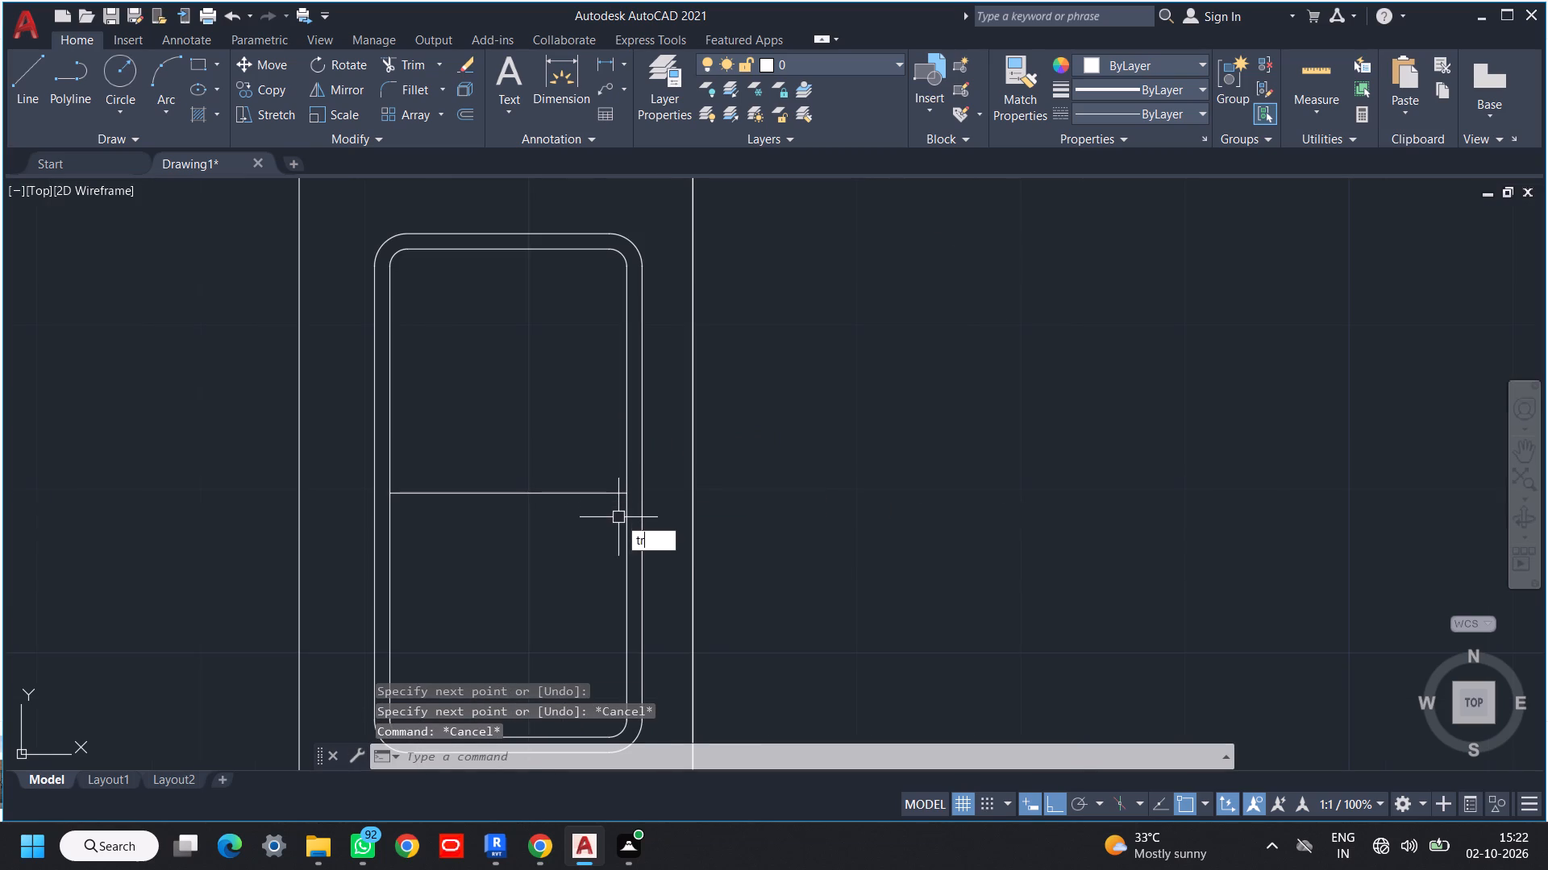
key(space)
key(space)
click(630, 512)
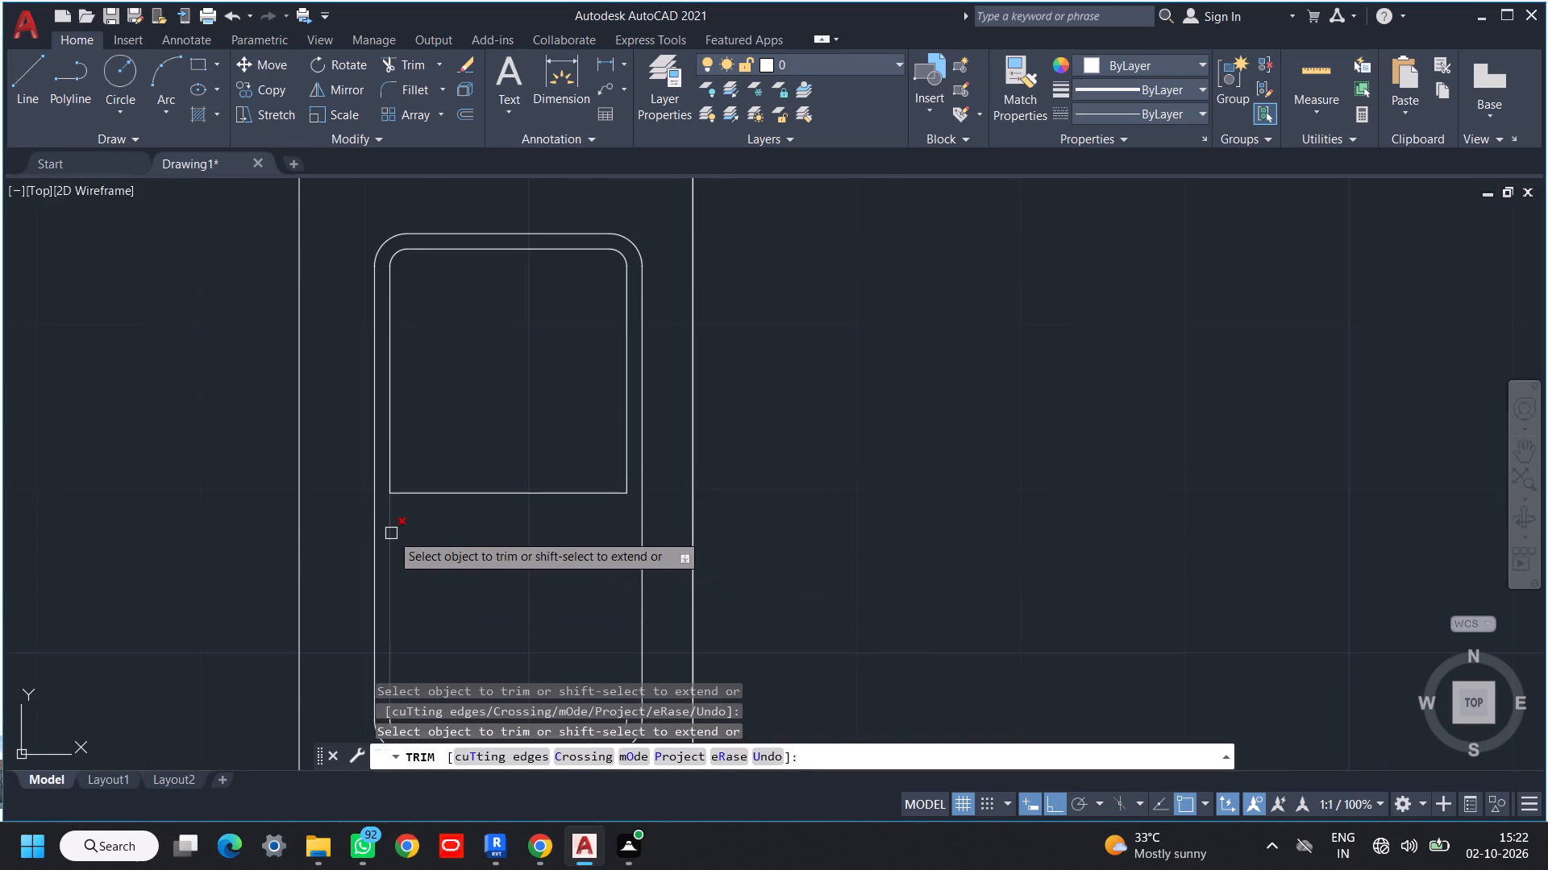
click(396, 533)
scroll(422, 545, down, 1)
middle_drag(447, 518, 485, 385)
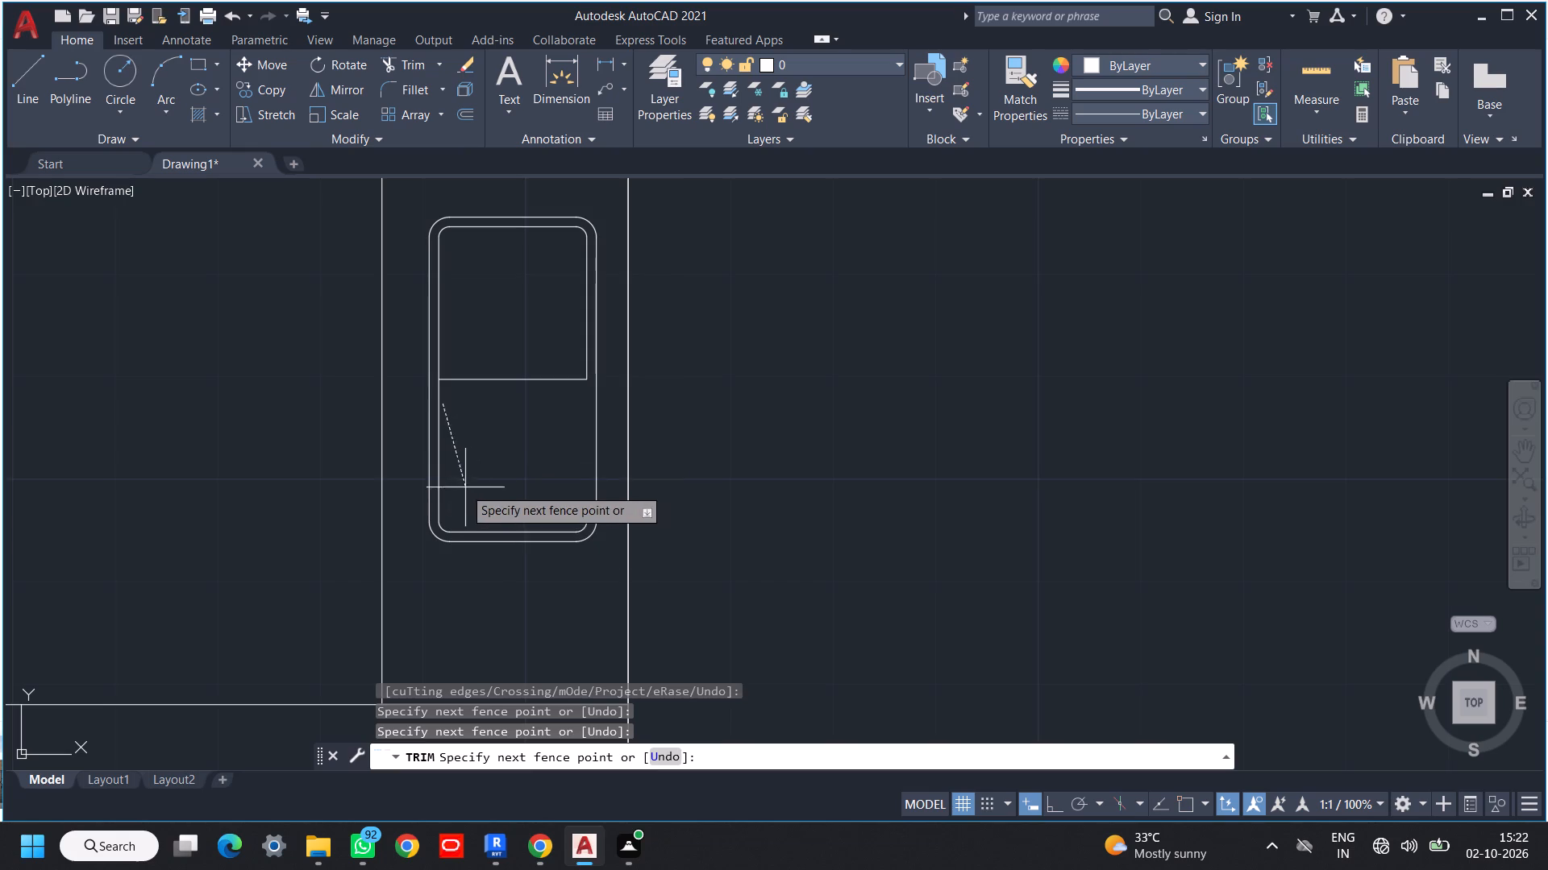
scroll(443, 505, up, 3)
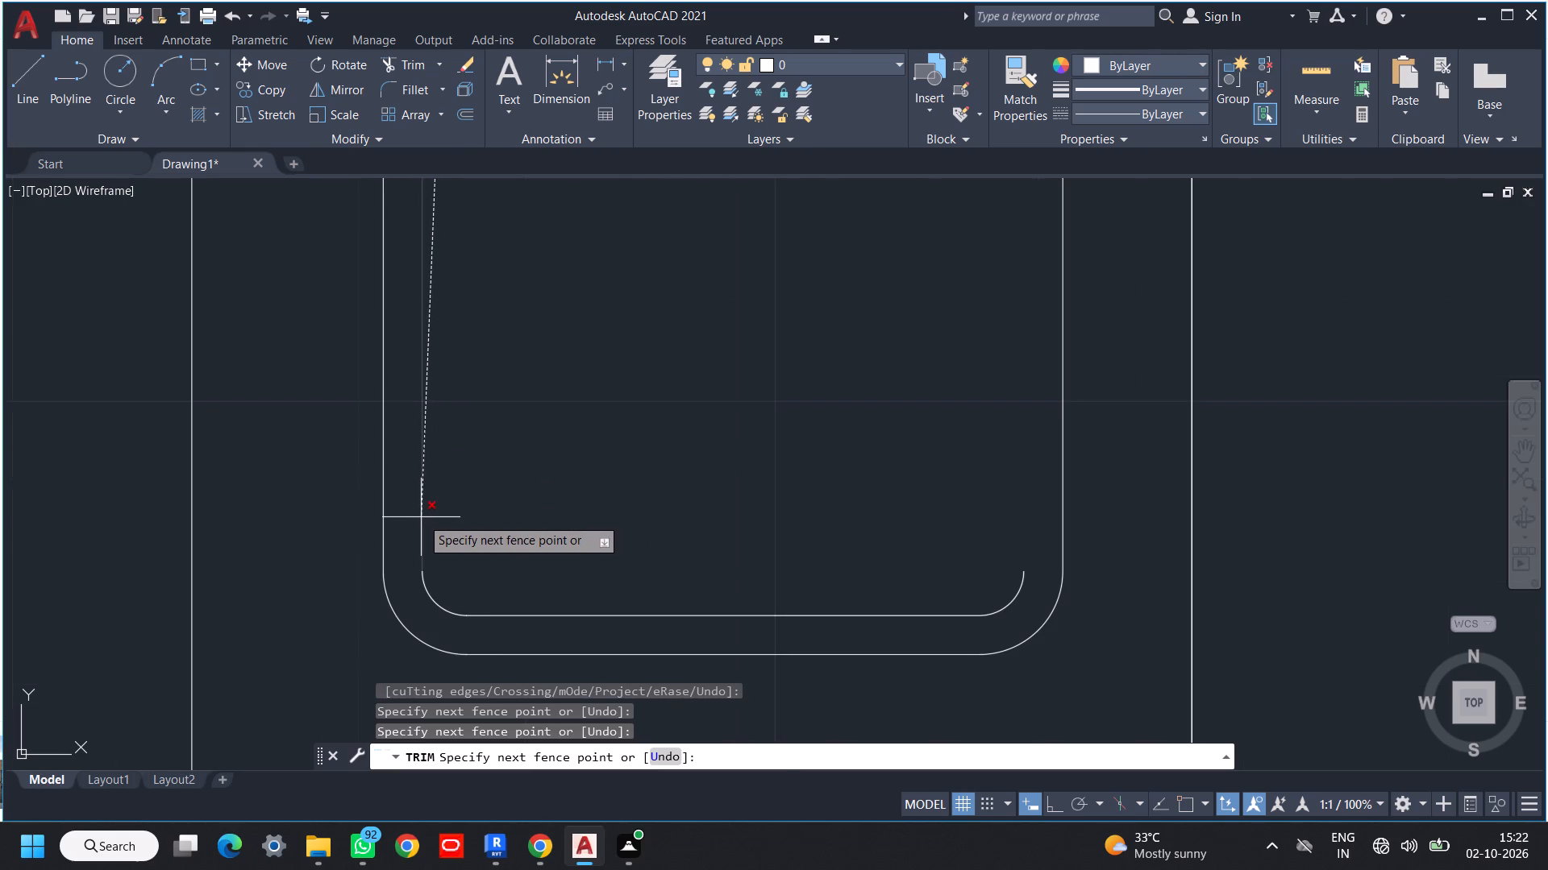
click(421, 517)
middle_drag(472, 527, 479, 470)
key(Escape)
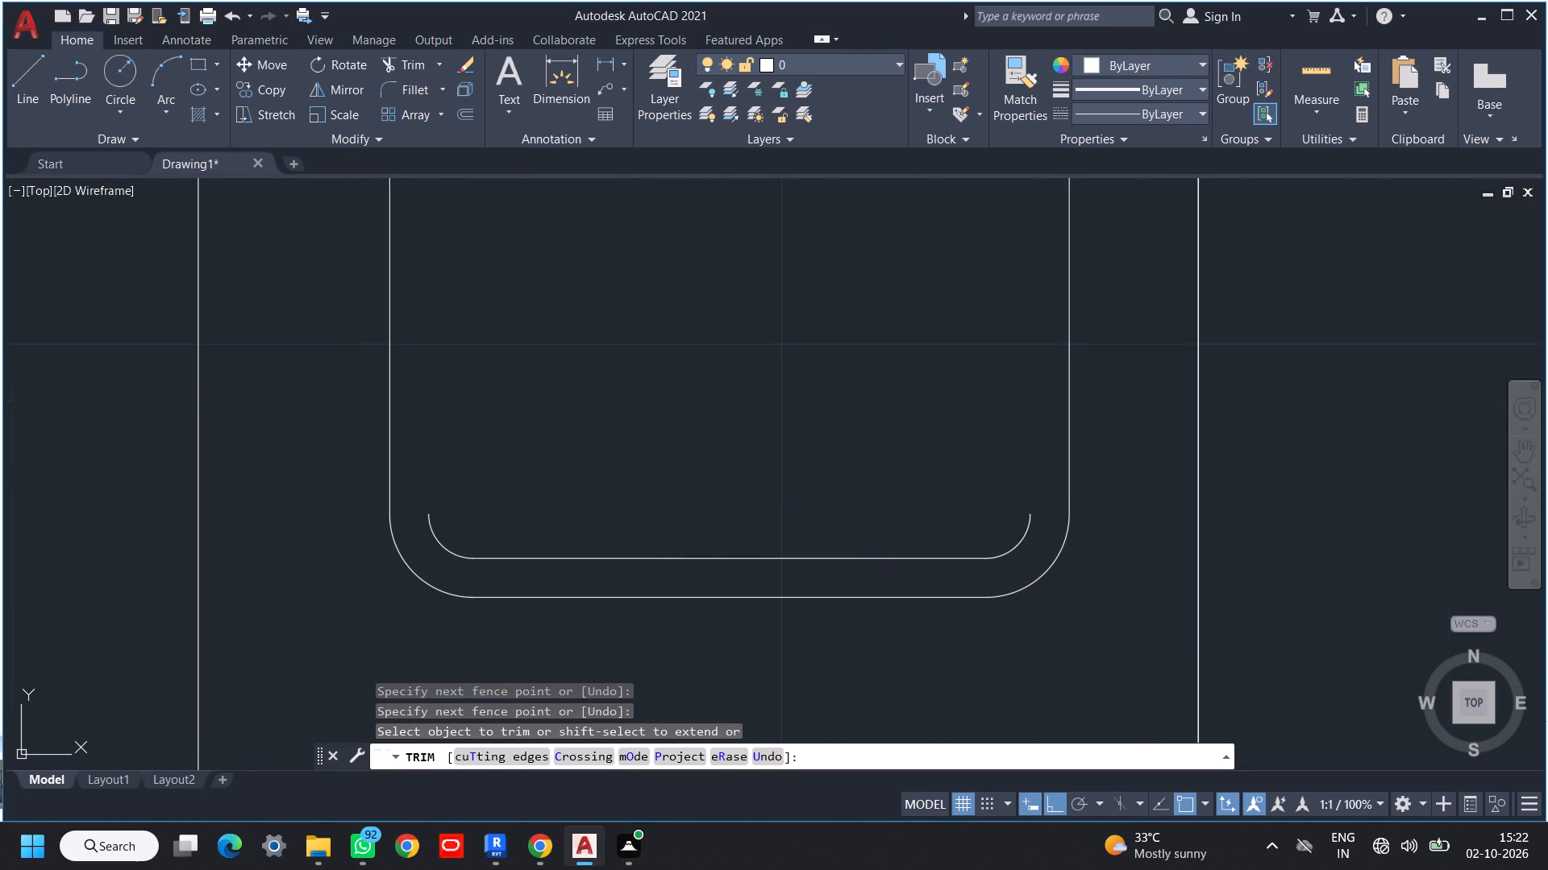
Delete the leftover bottom piece of the inner outline, leaving the outer rounded rectangle out of the selection.
click(1051, 482)
click(423, 567)
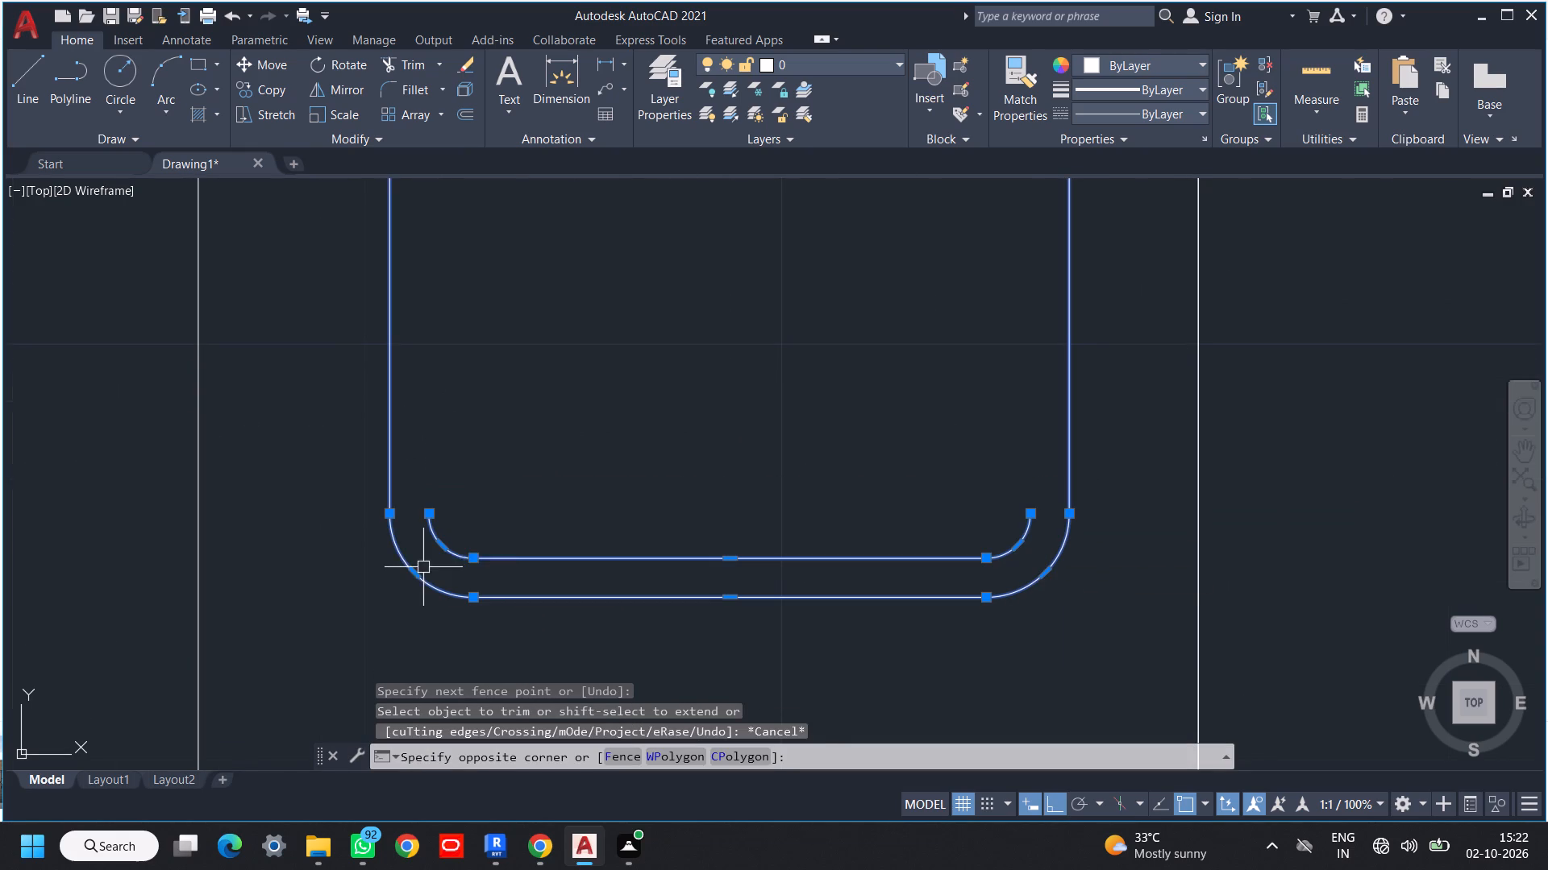
middle_drag(816, 525, 801, 545)
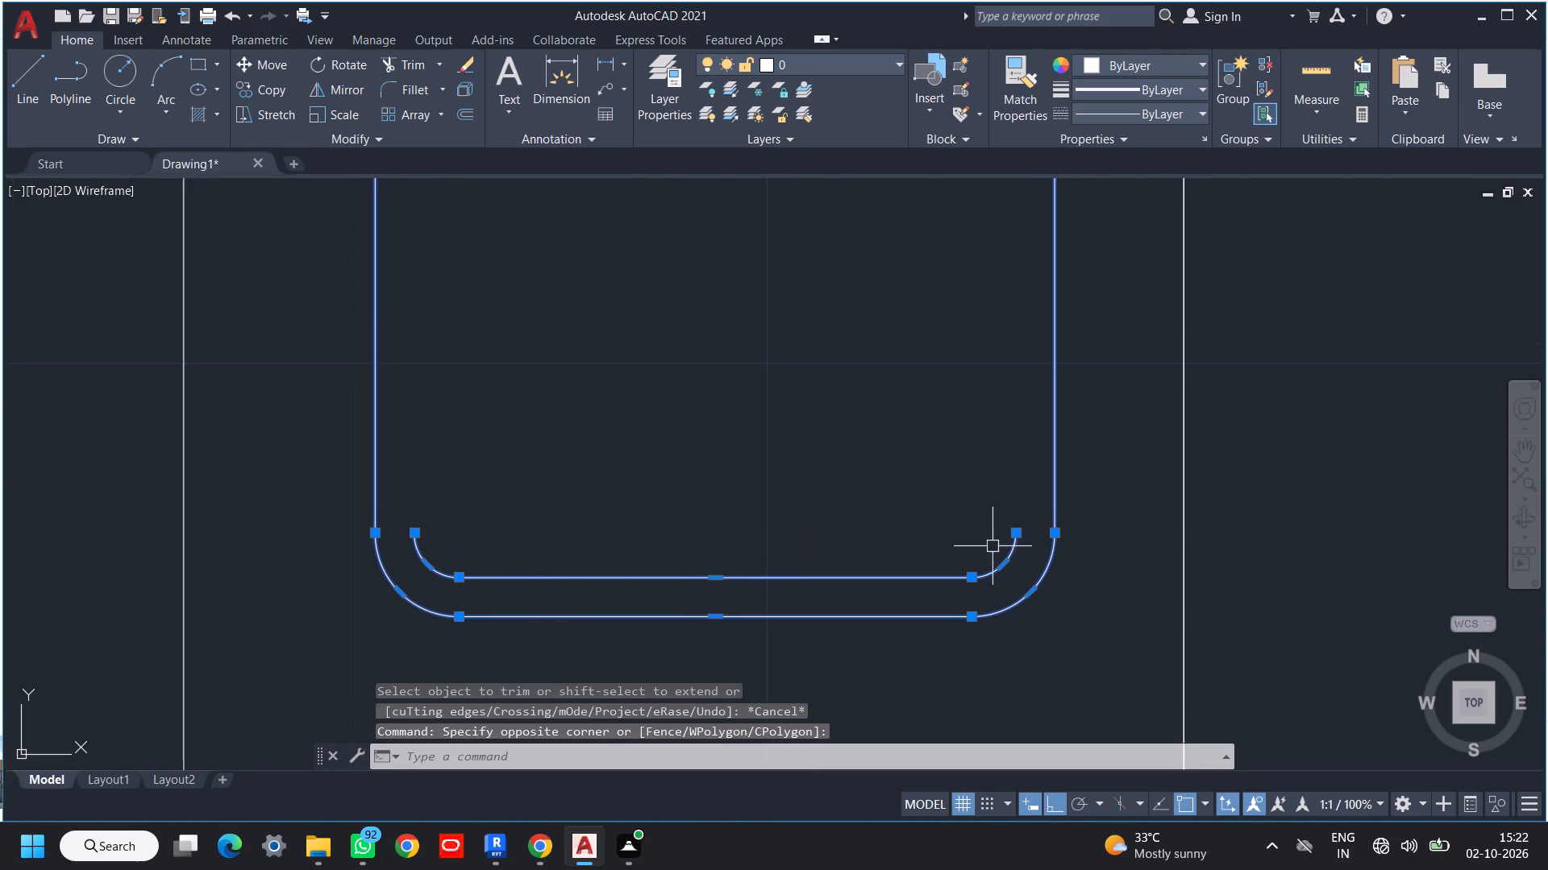
click(1061, 458)
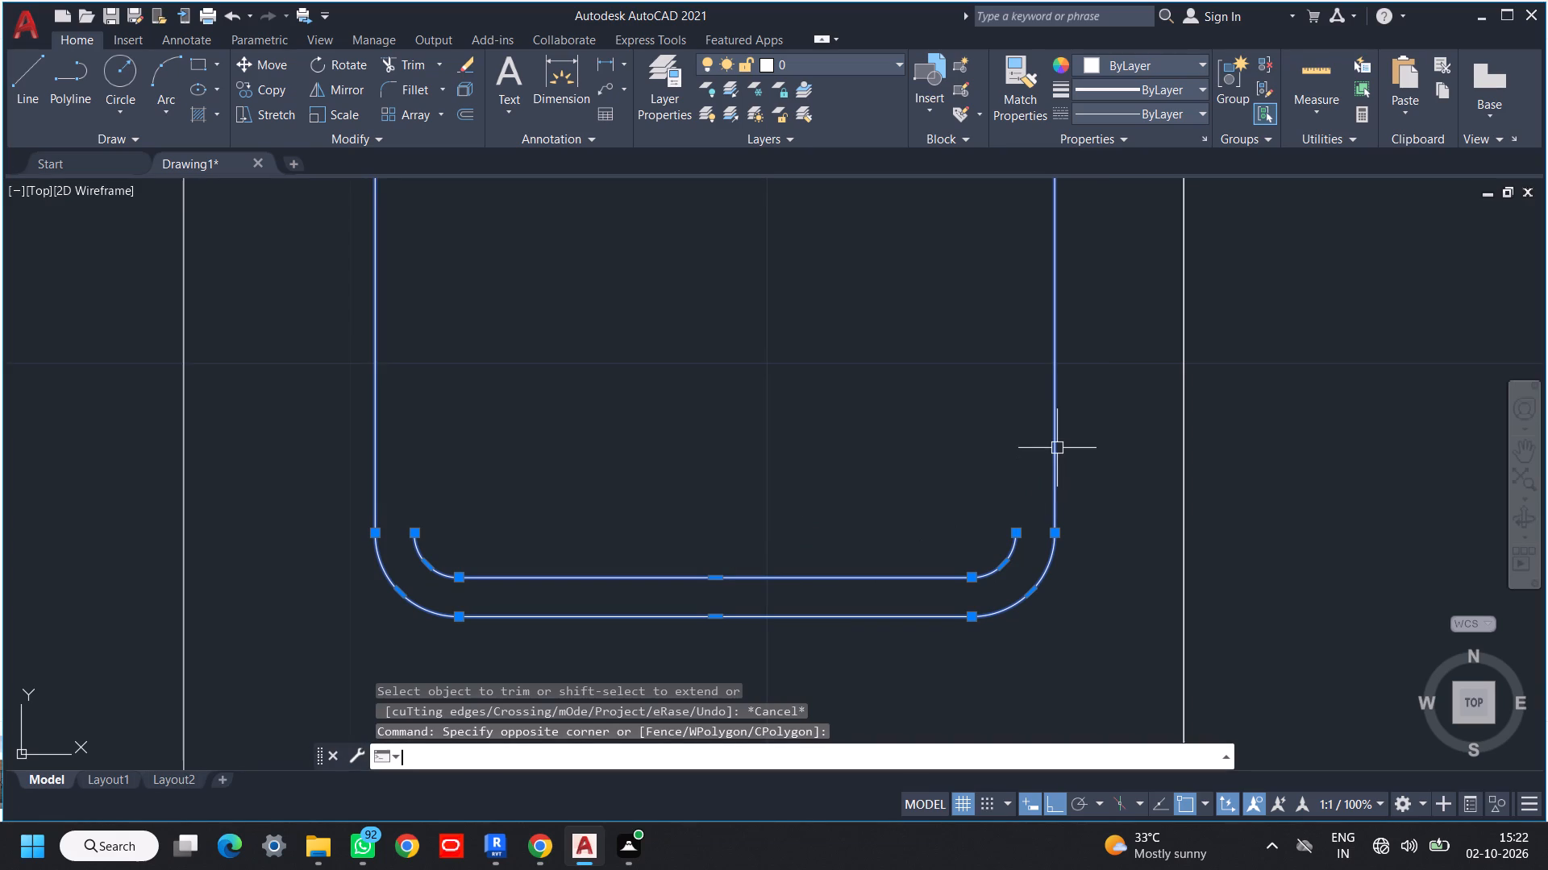
click(1051, 560)
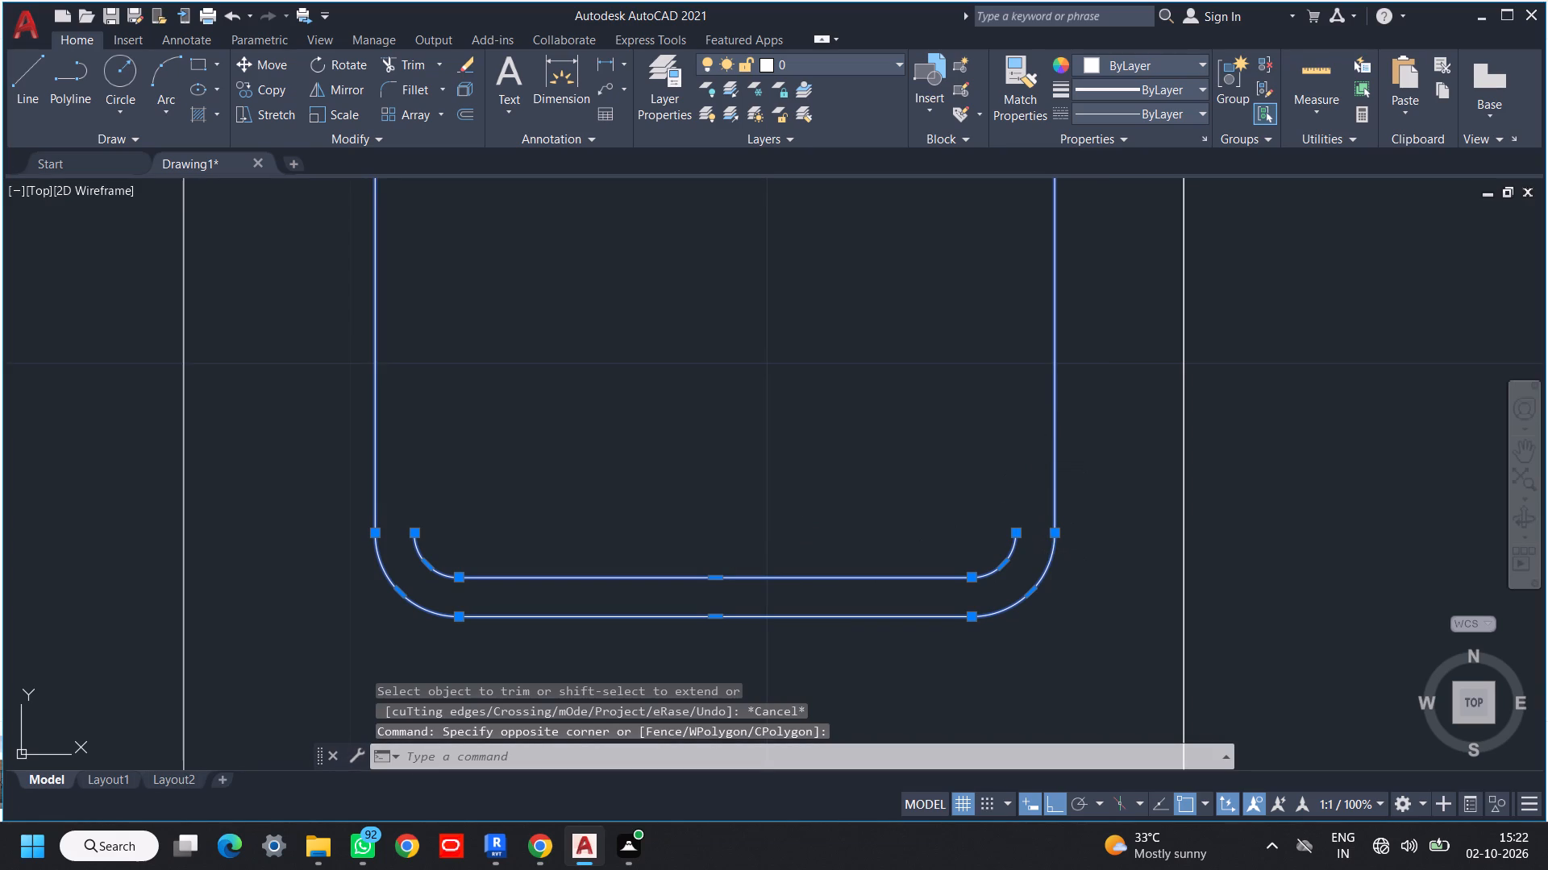
shift+click(1060, 536)
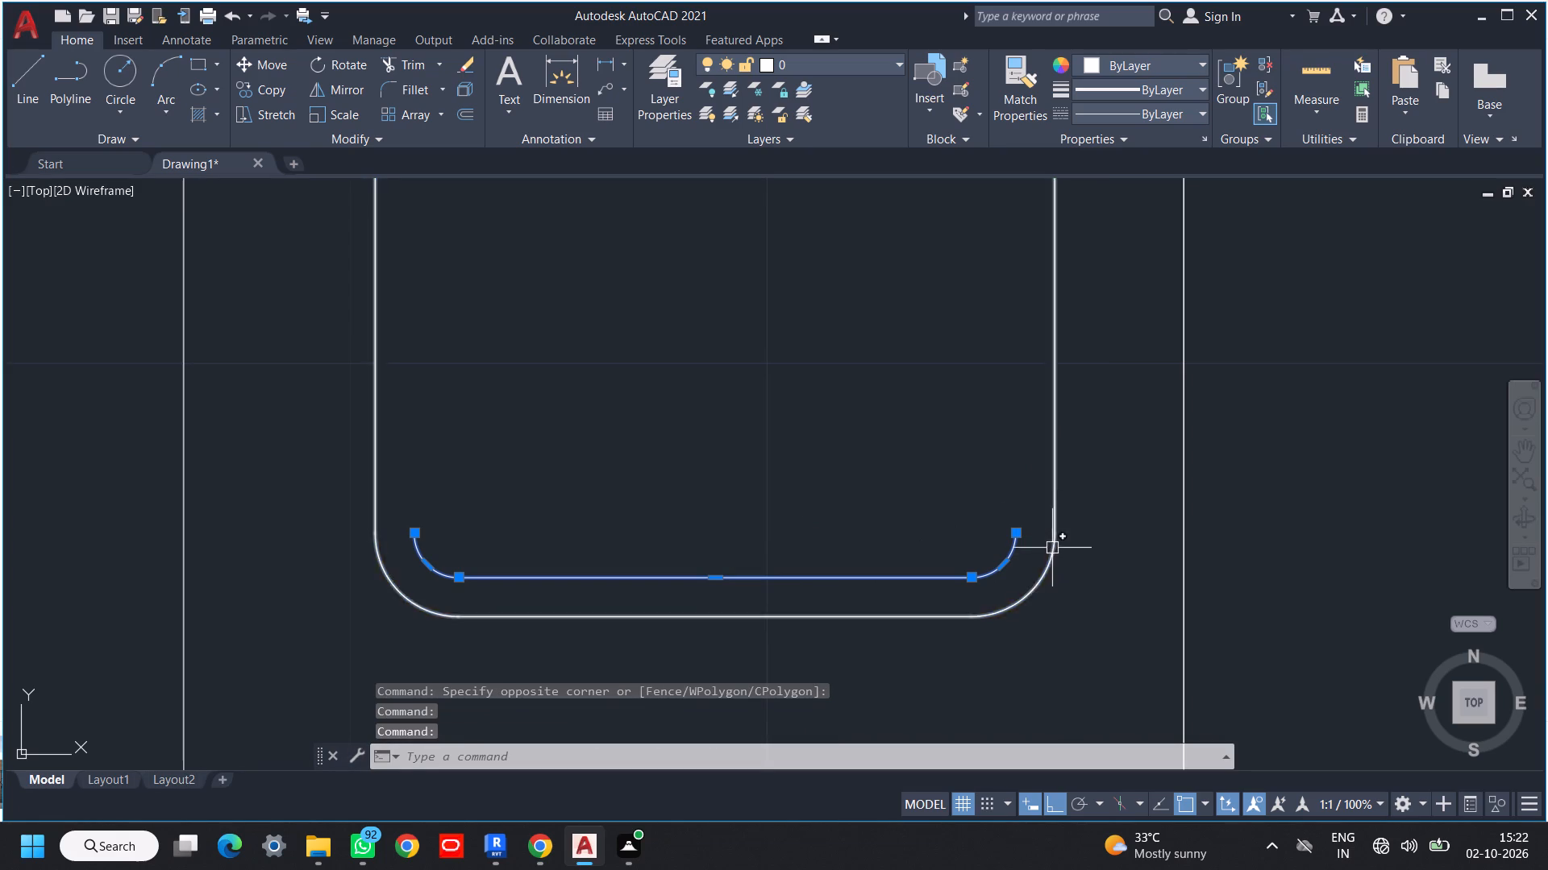
key(Delete)
Explode the remaining upper inner outline and delete its straight right side.
scroll(943, 587, down, 2)
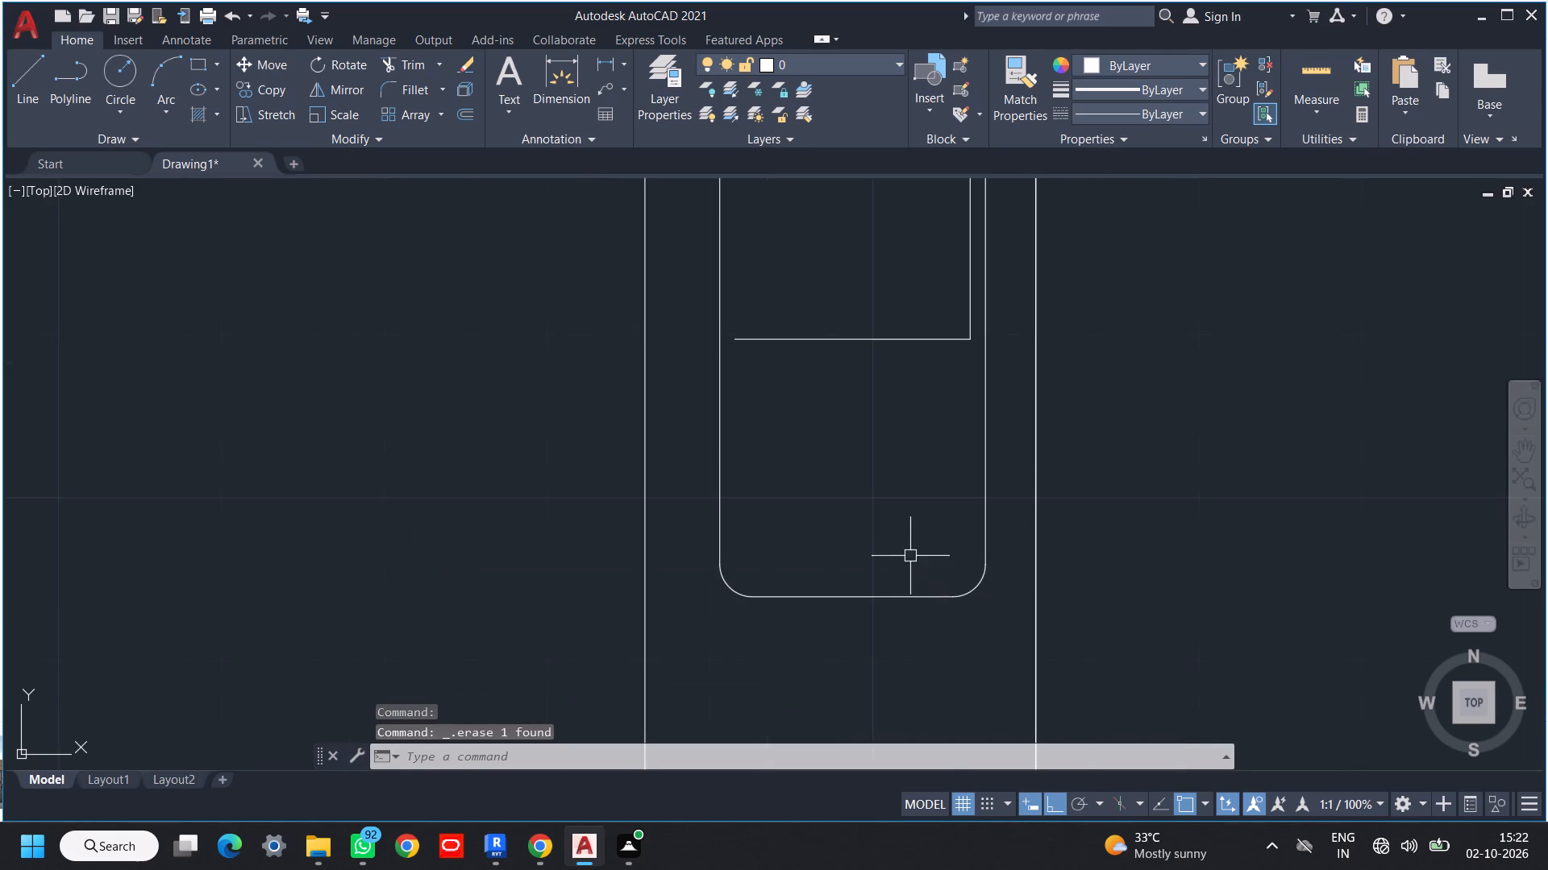
middle_drag(901, 560, 879, 735)
middle_drag(858, 643, 859, 688)
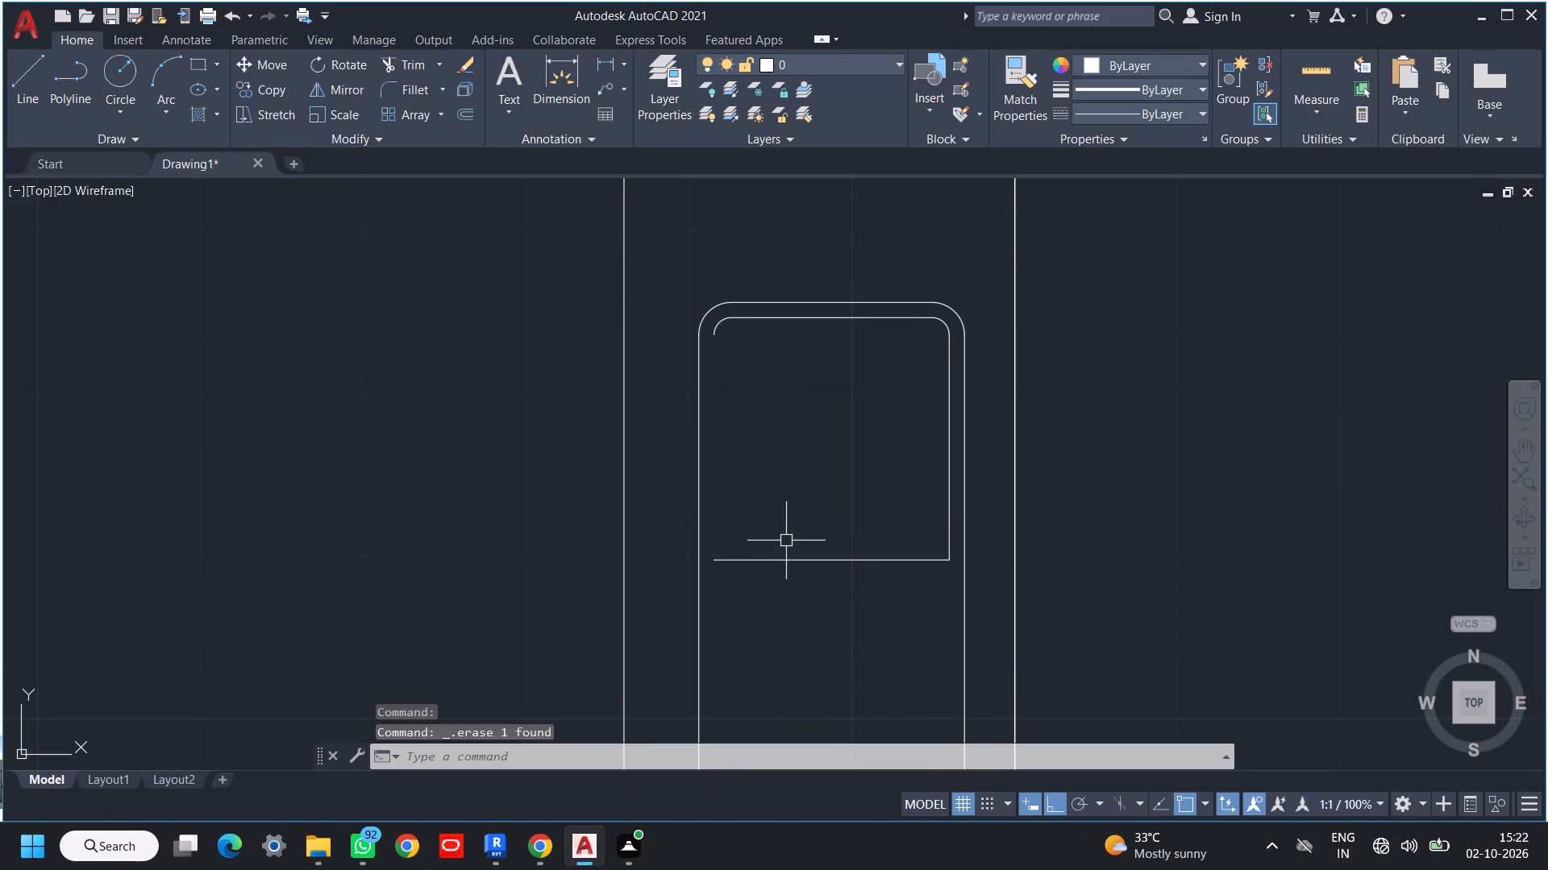
click(871, 317)
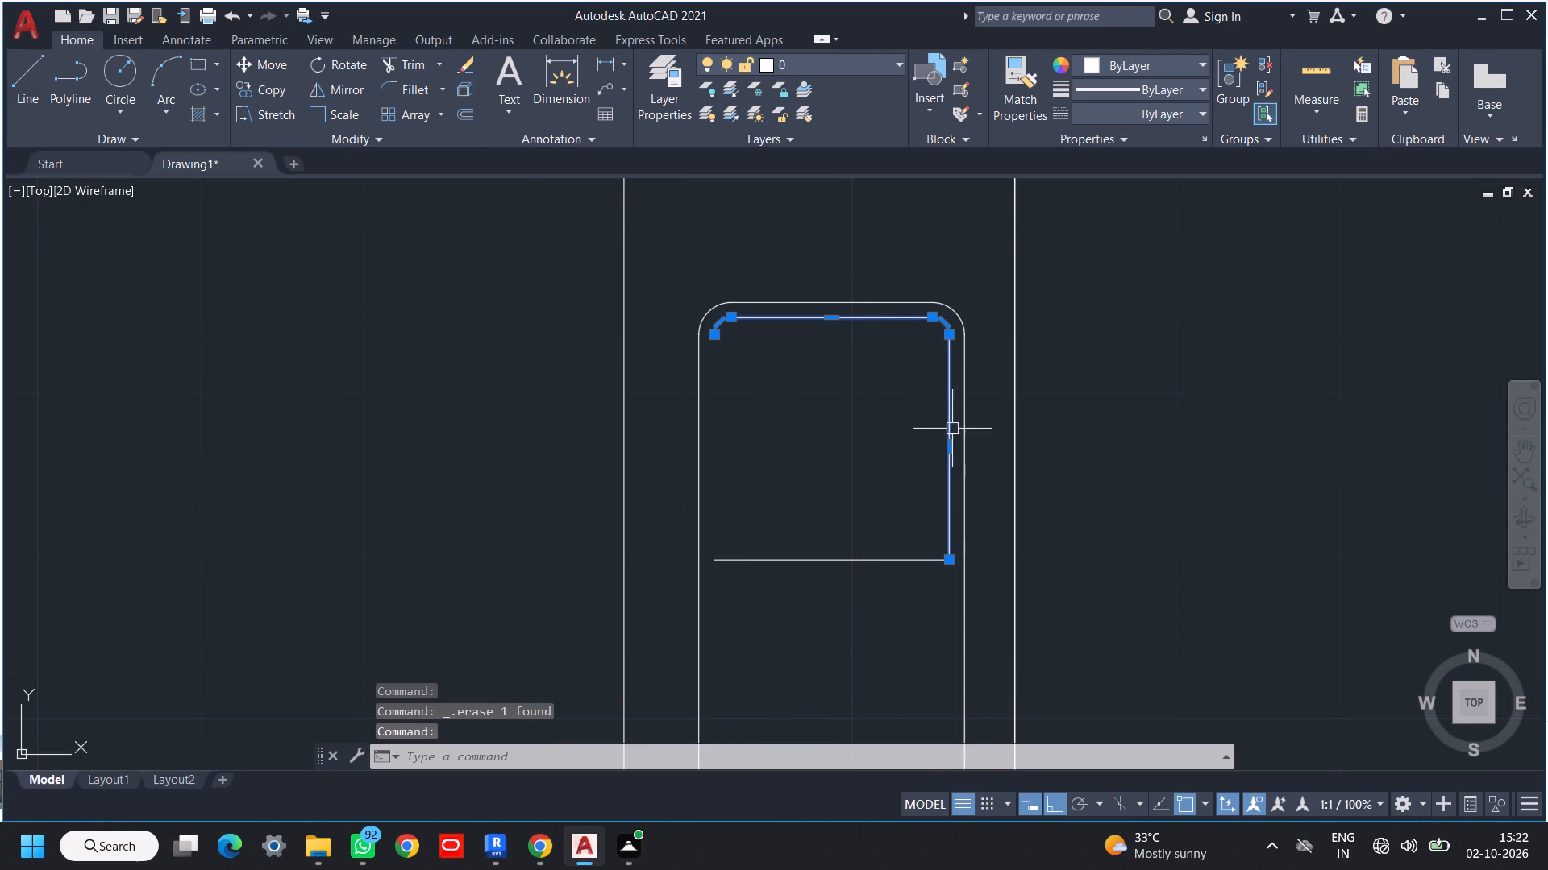
click(952, 428)
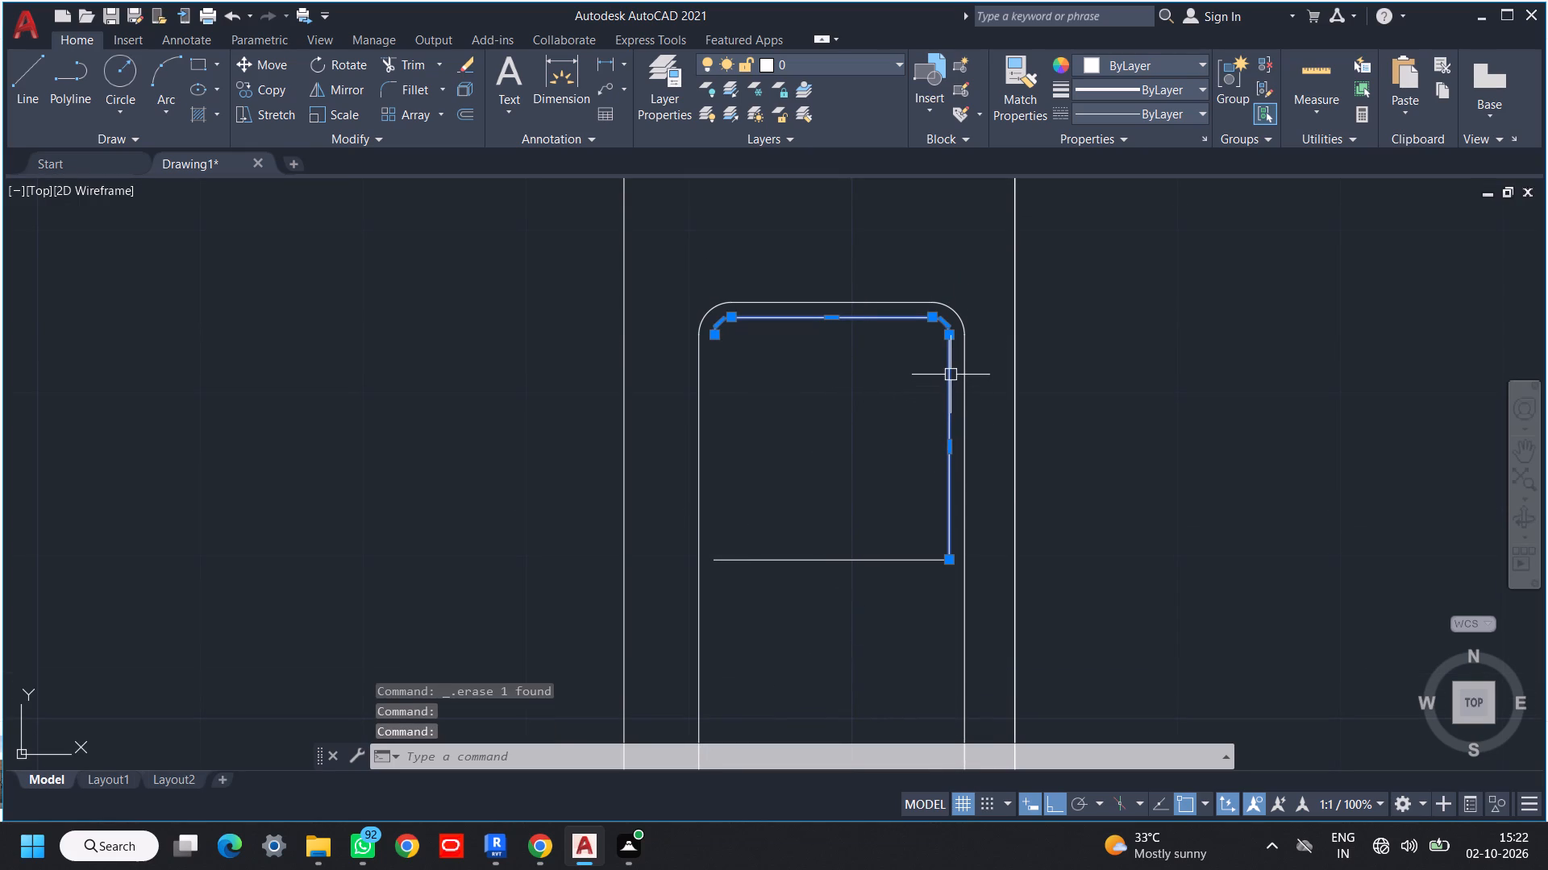
text(x)
key(space)
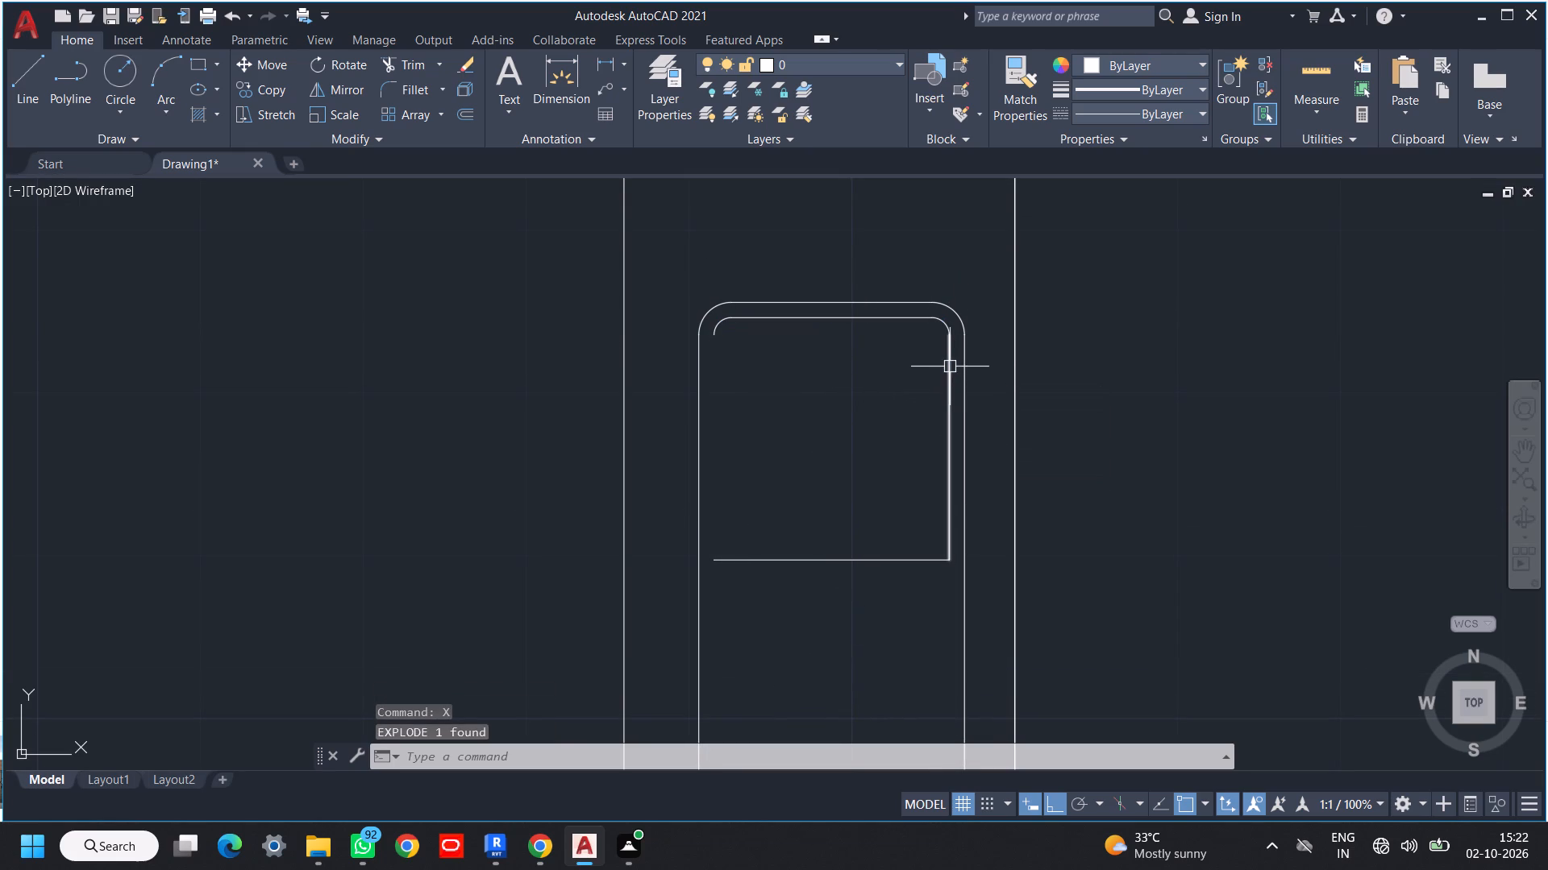
click(949, 367)
key(Delete)
Mirror the inner top edge and its two corner arcs downward to just above the dividing line, keeping the originals.
scroll(943, 314, up, 3)
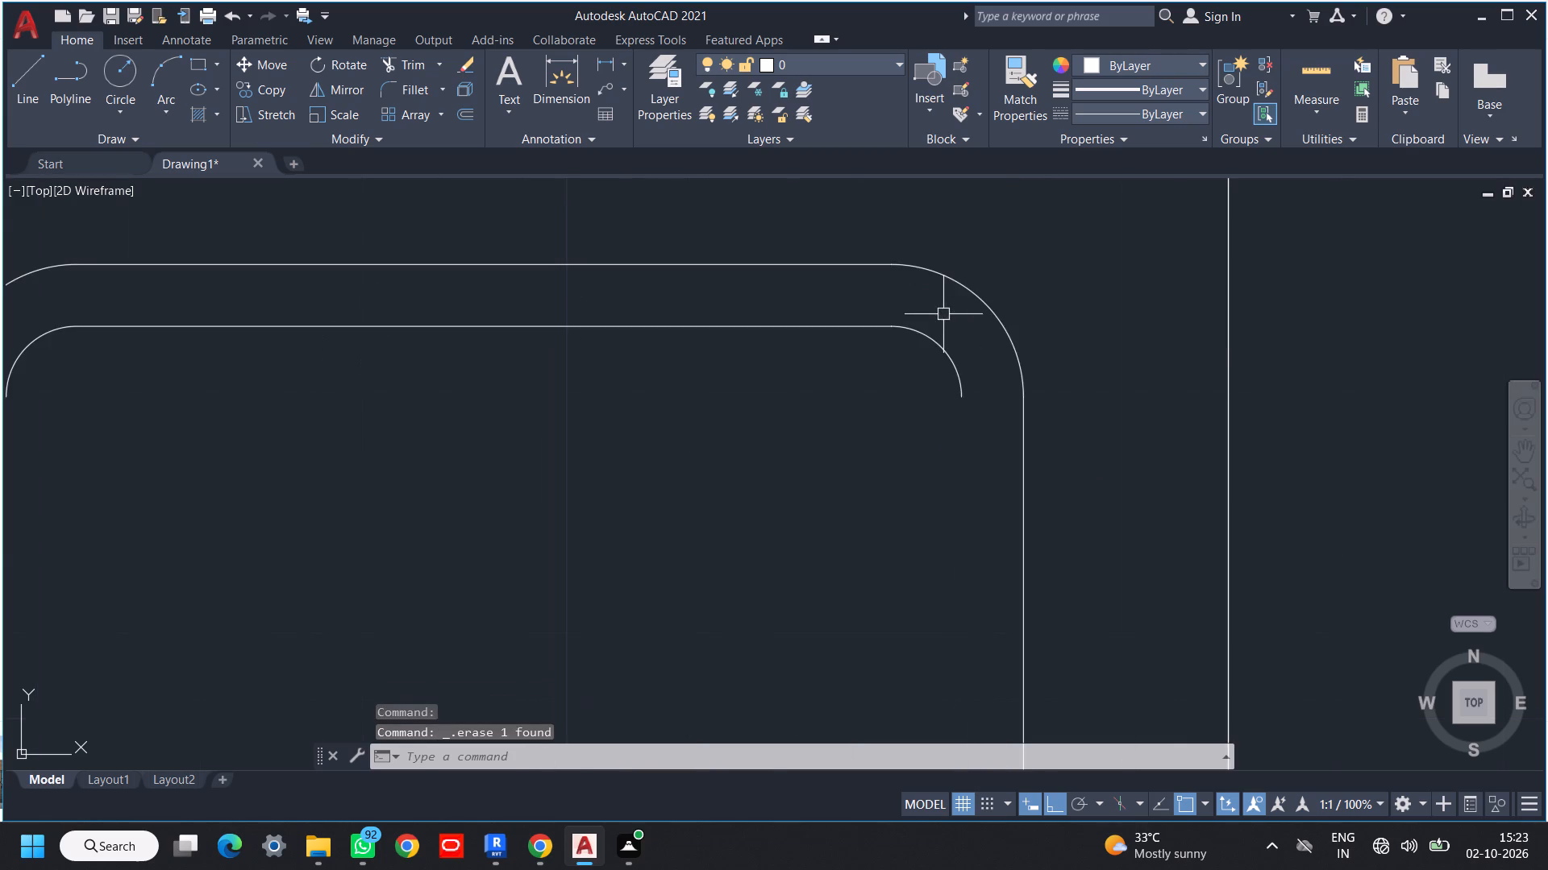
click(943, 314)
scroll(545, 484, down, 2)
middle_drag(564, 477, 664, 470)
click(438, 465)
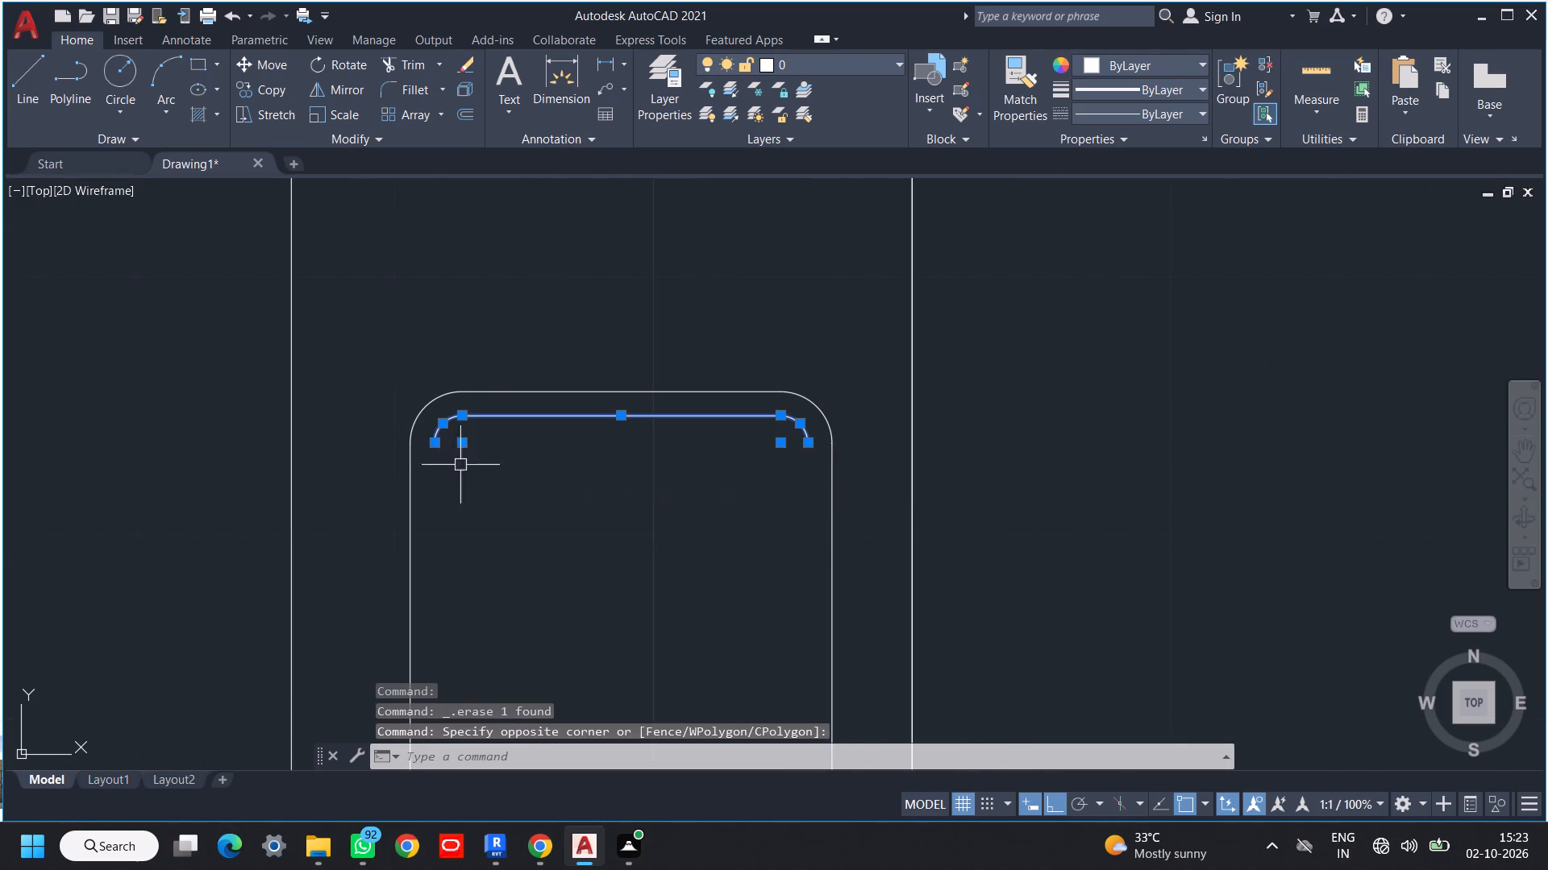
scroll(799, 454, up, 2)
scroll(794, 479, down, 3)
middle_drag(786, 528, 757, 421)
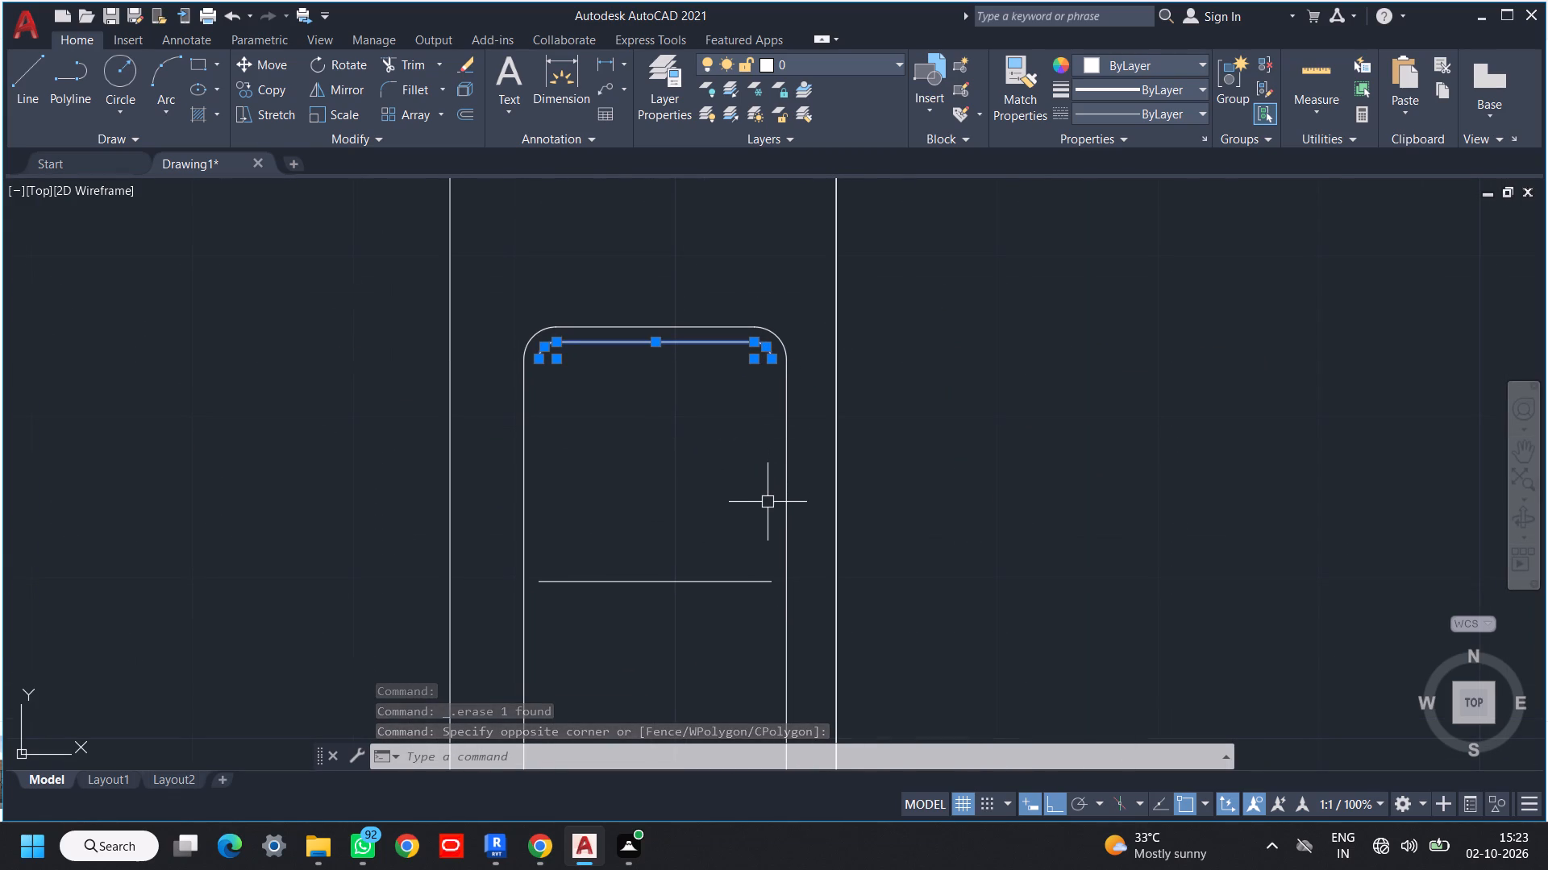
key(m)
text(i)
key(space)
click(760, 454)
click(964, 461)
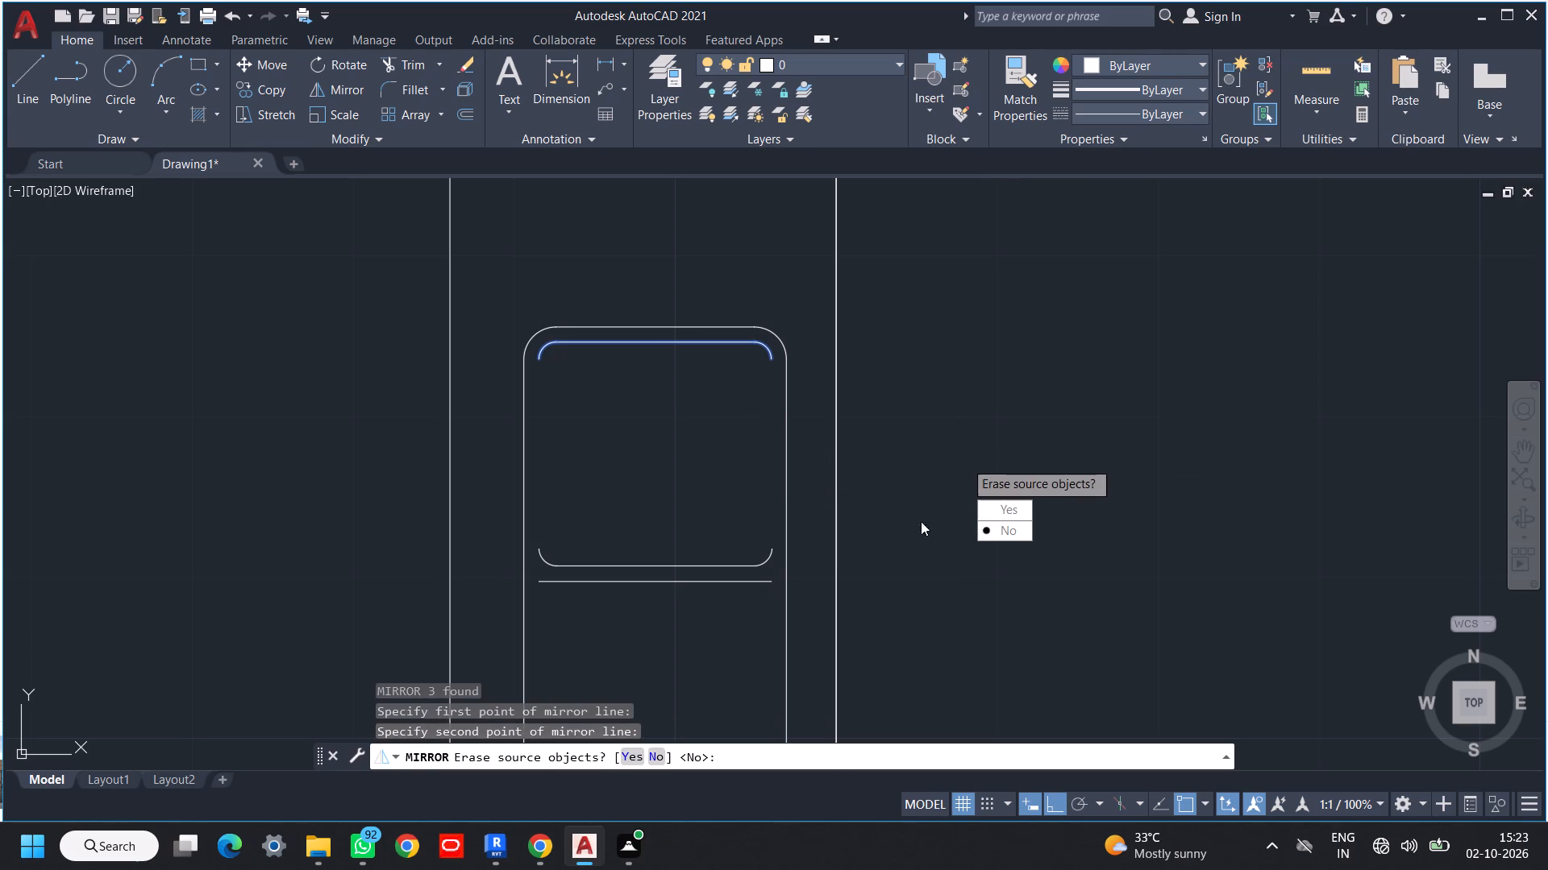
drag(989, 536, 964, 461)
Draw the upper bowl's straight left side, joining the top and bottom corner arcs.
scroll(912, 495, down, 2)
middle_drag(902, 503, 894, 431)
key(l)
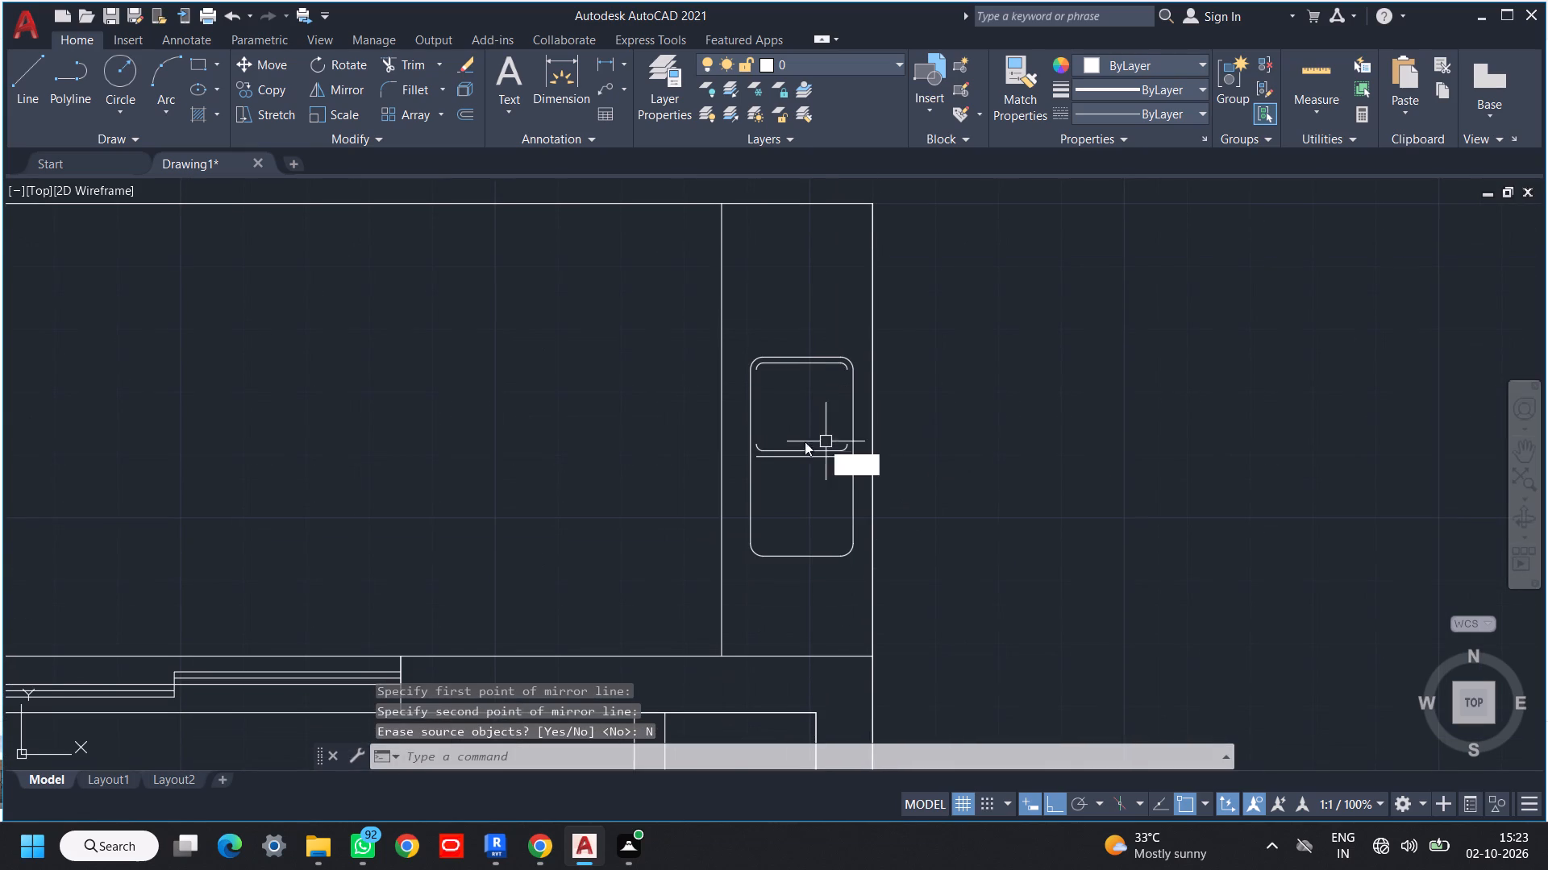
key(space)
scroll(761, 397, up, 2)
click(743, 329)
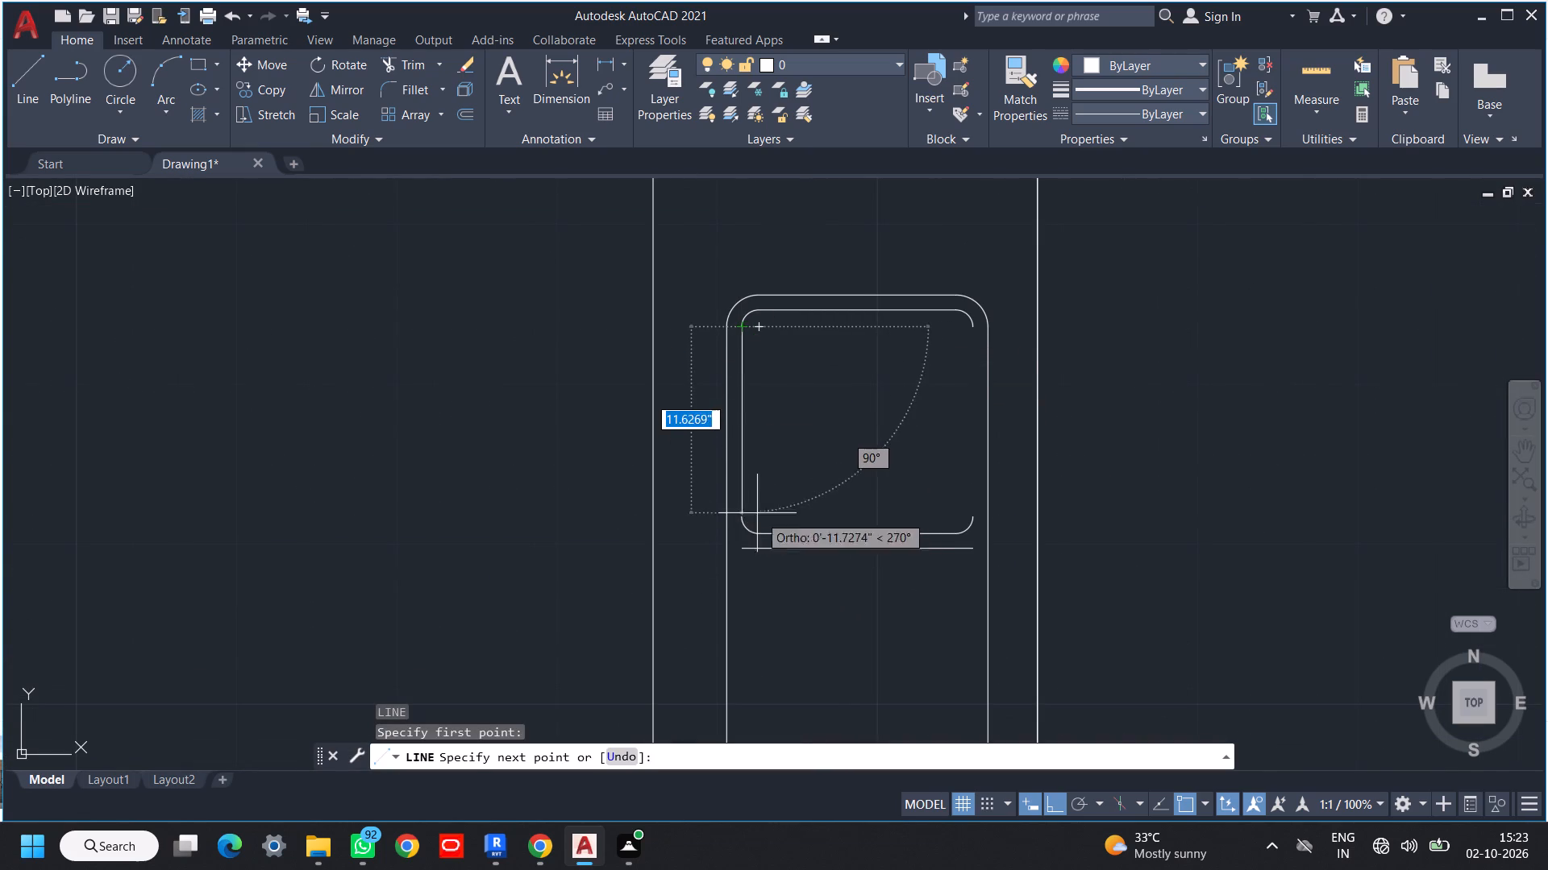
click(737, 516)
middle_drag(791, 489, 773, 515)
key(Escape)
Mirror the upper bowl's left side about the vertical line through its bottom edge's midpoint, keeping the original.
click(746, 437)
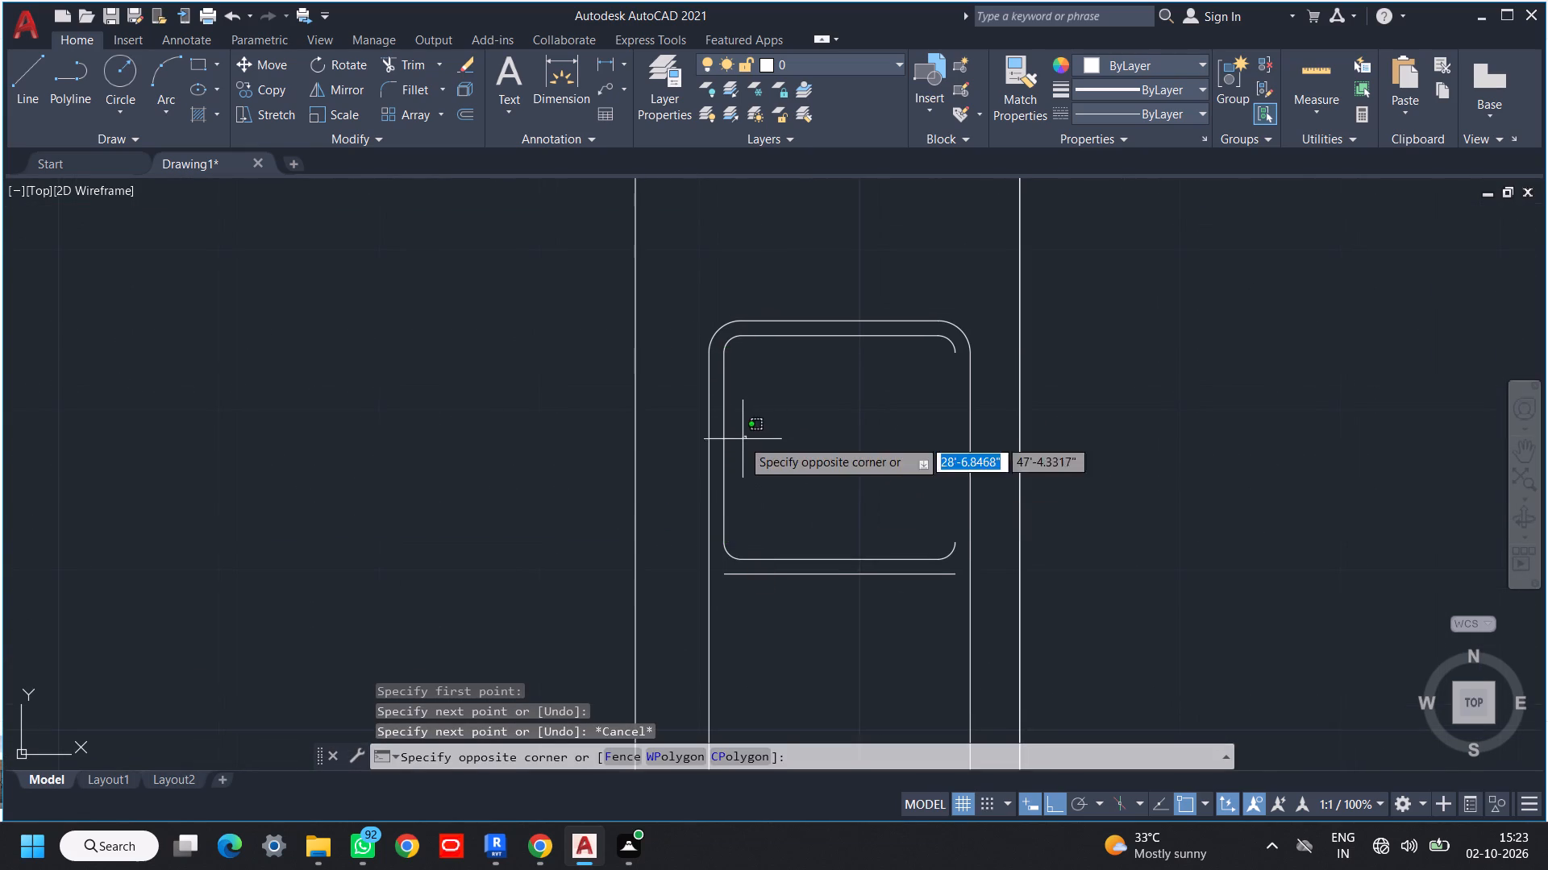
click(718, 458)
text(mi)
key(space)
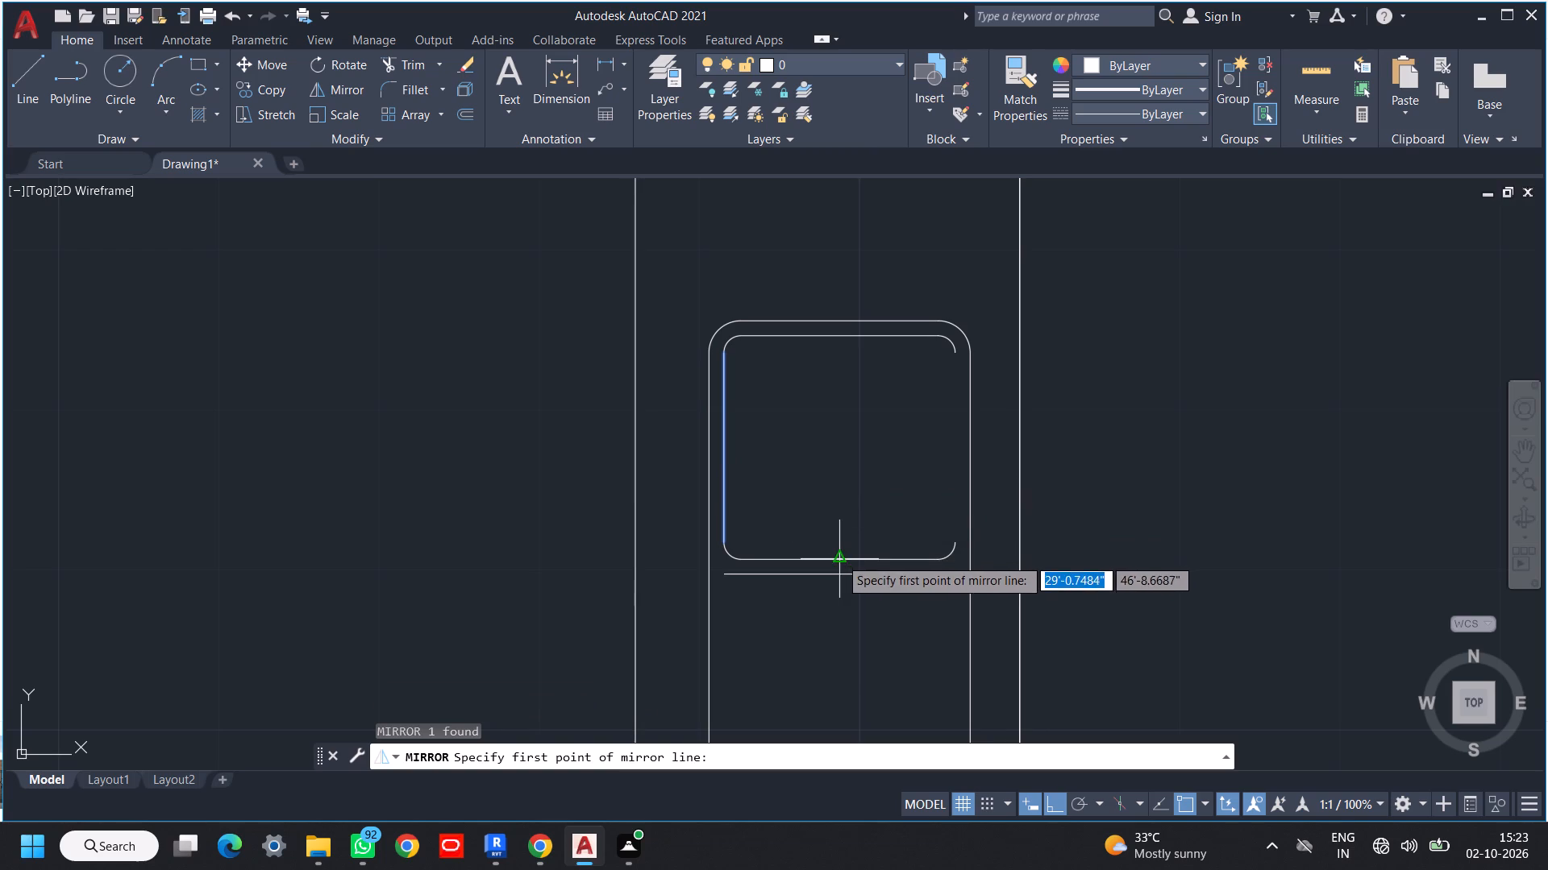
click(839, 557)
click(838, 647)
drag(877, 715, 838, 647)
Draw the lower compartment's straight left, bottom and right sides beneath the dividing line, about 1'-2.65" deep, closing the rectangle.
middle_drag(888, 607, 884, 429)
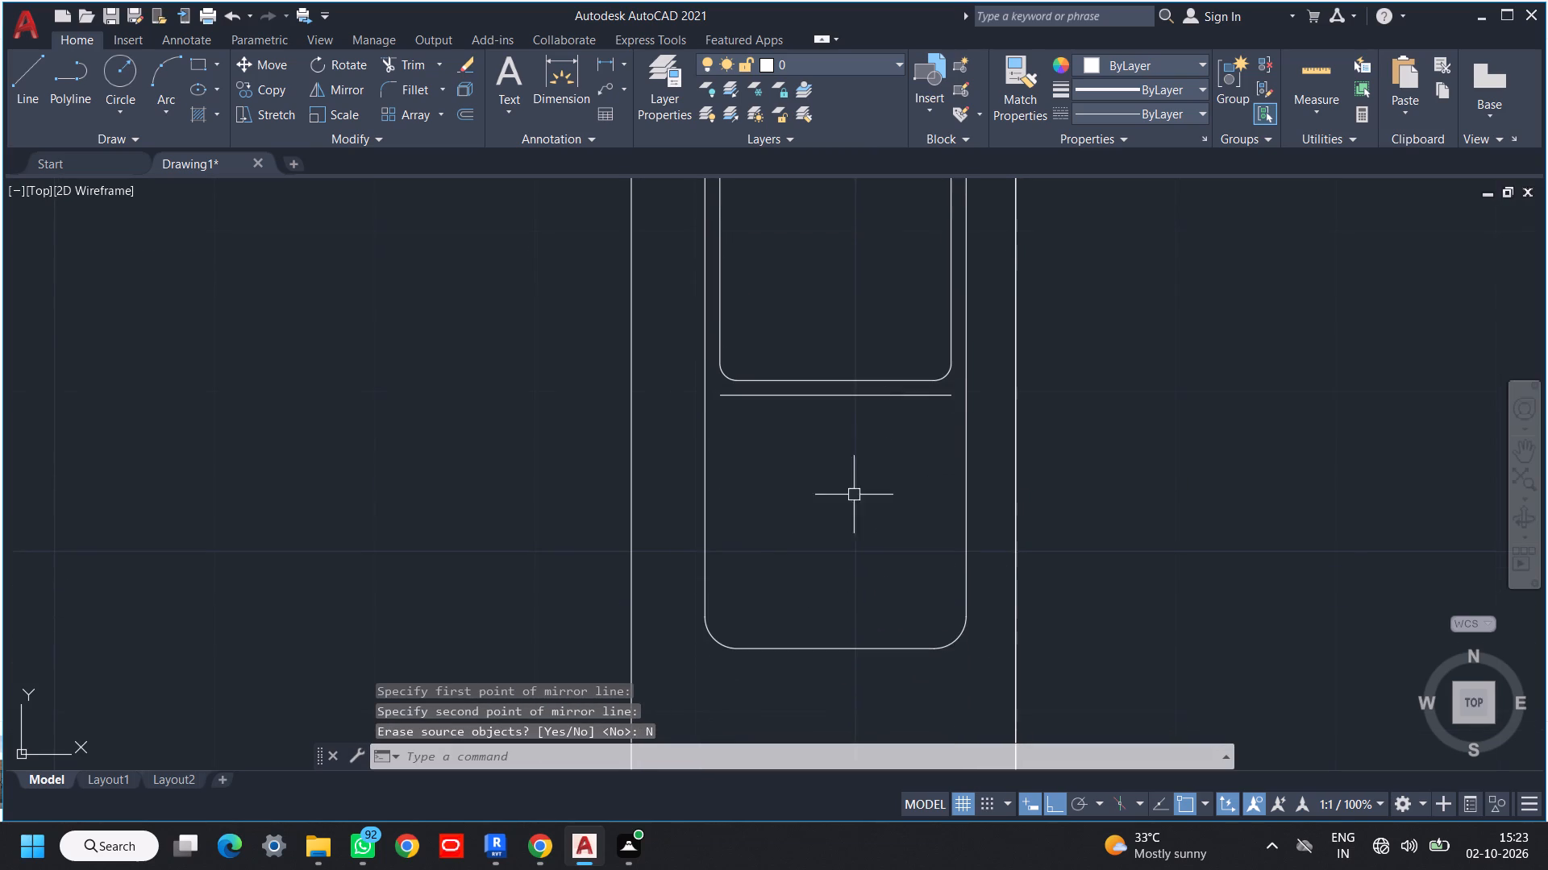
middle_drag(776, 503, 743, 404)
text(l)
key(space)
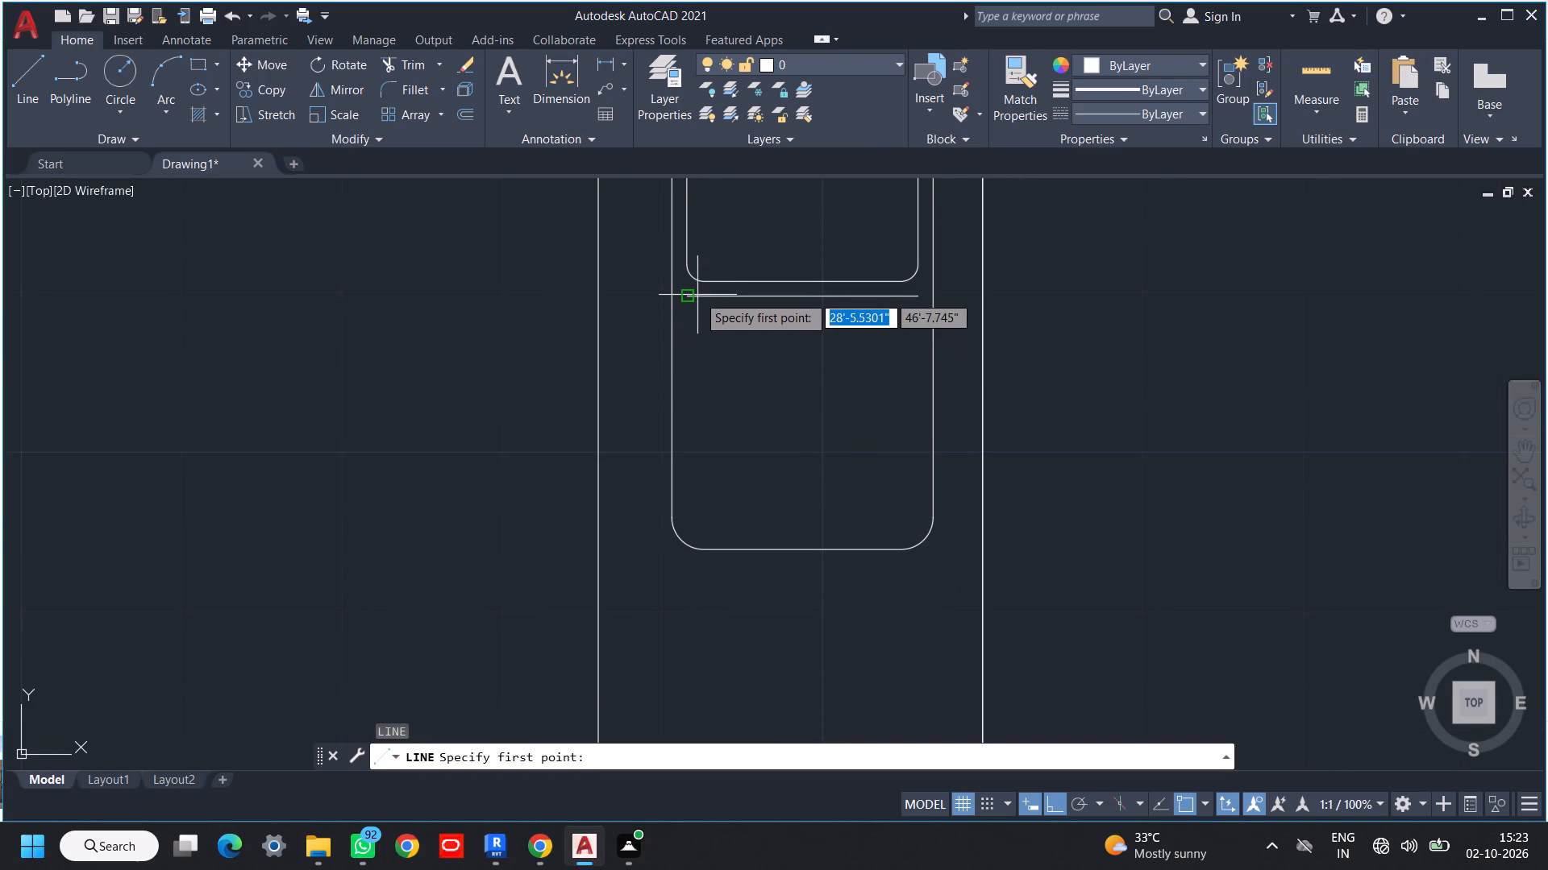
click(690, 298)
scroll(686, 495, up, 2)
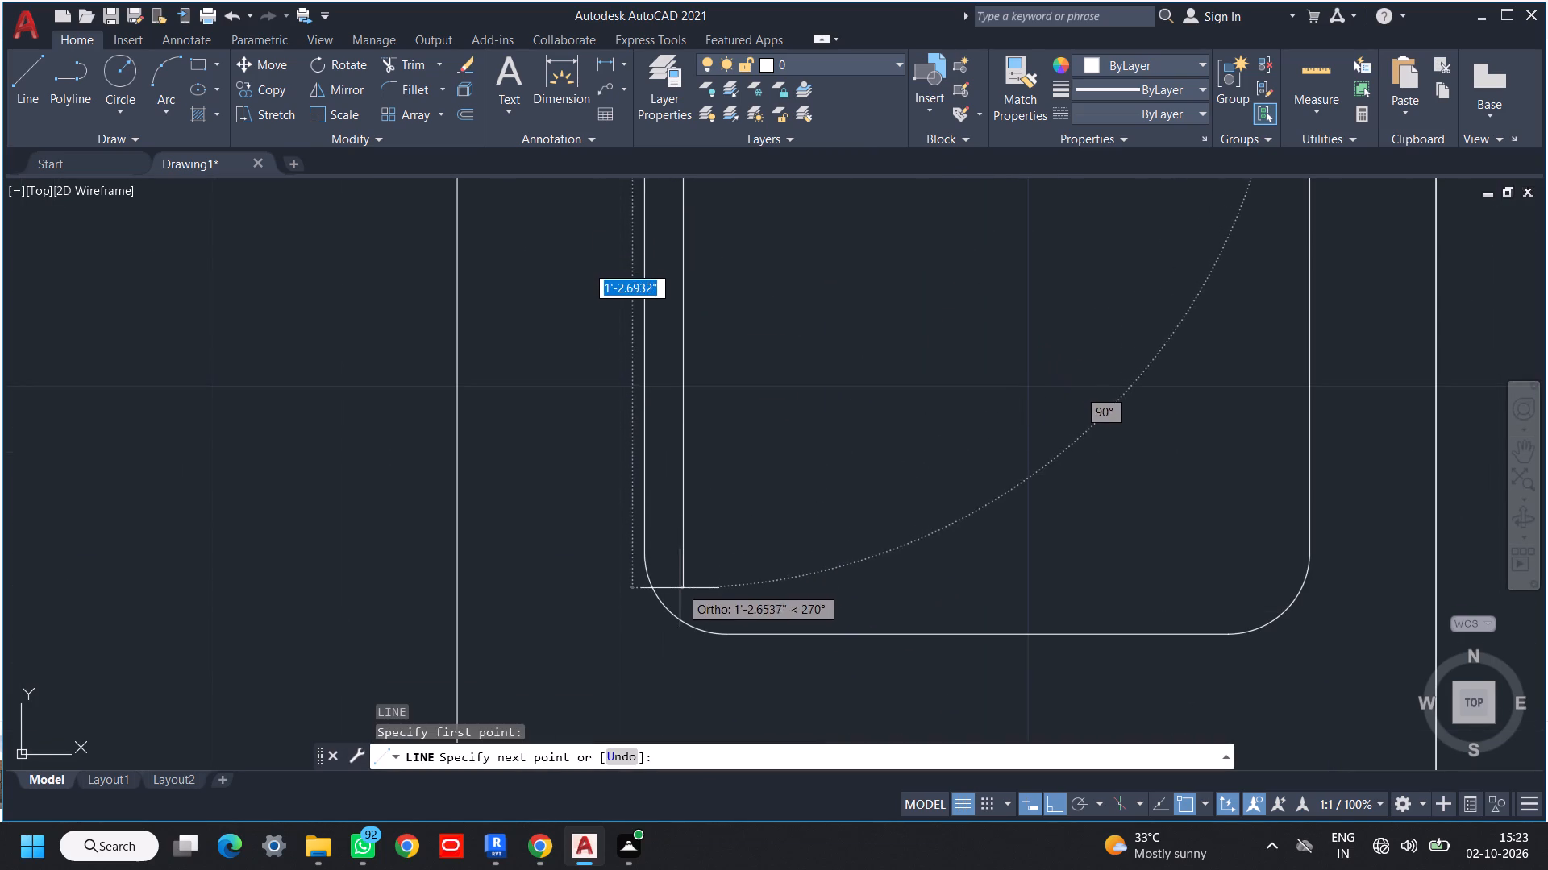
click(680, 588)
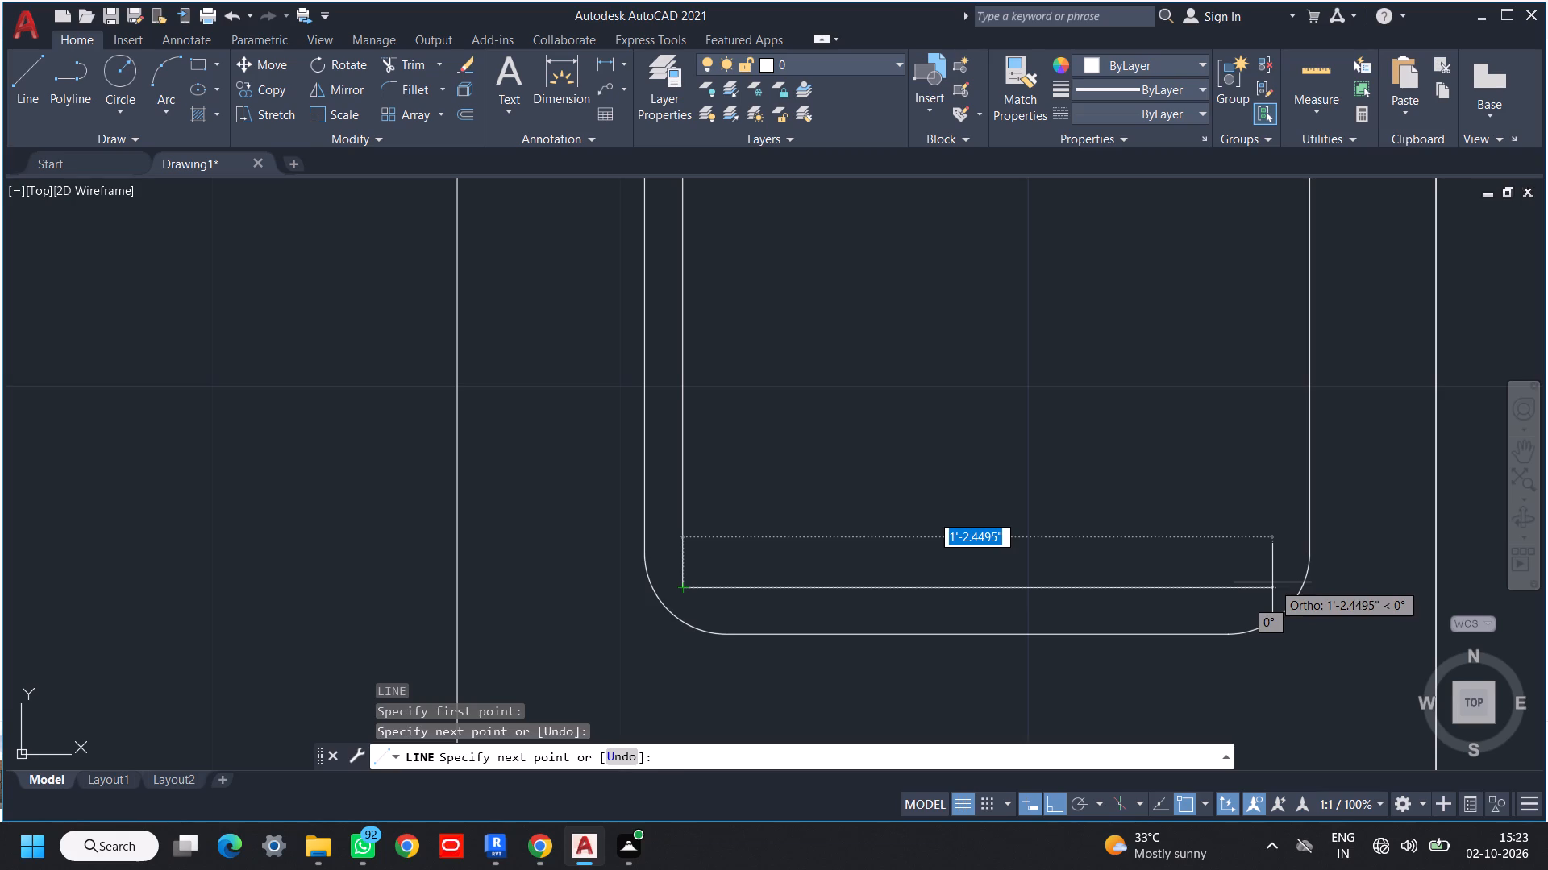
click(1272, 582)
scroll(1246, 512, down, 2)
middle_drag(1246, 512, 1188, 664)
scroll(1203, 519, up, 2)
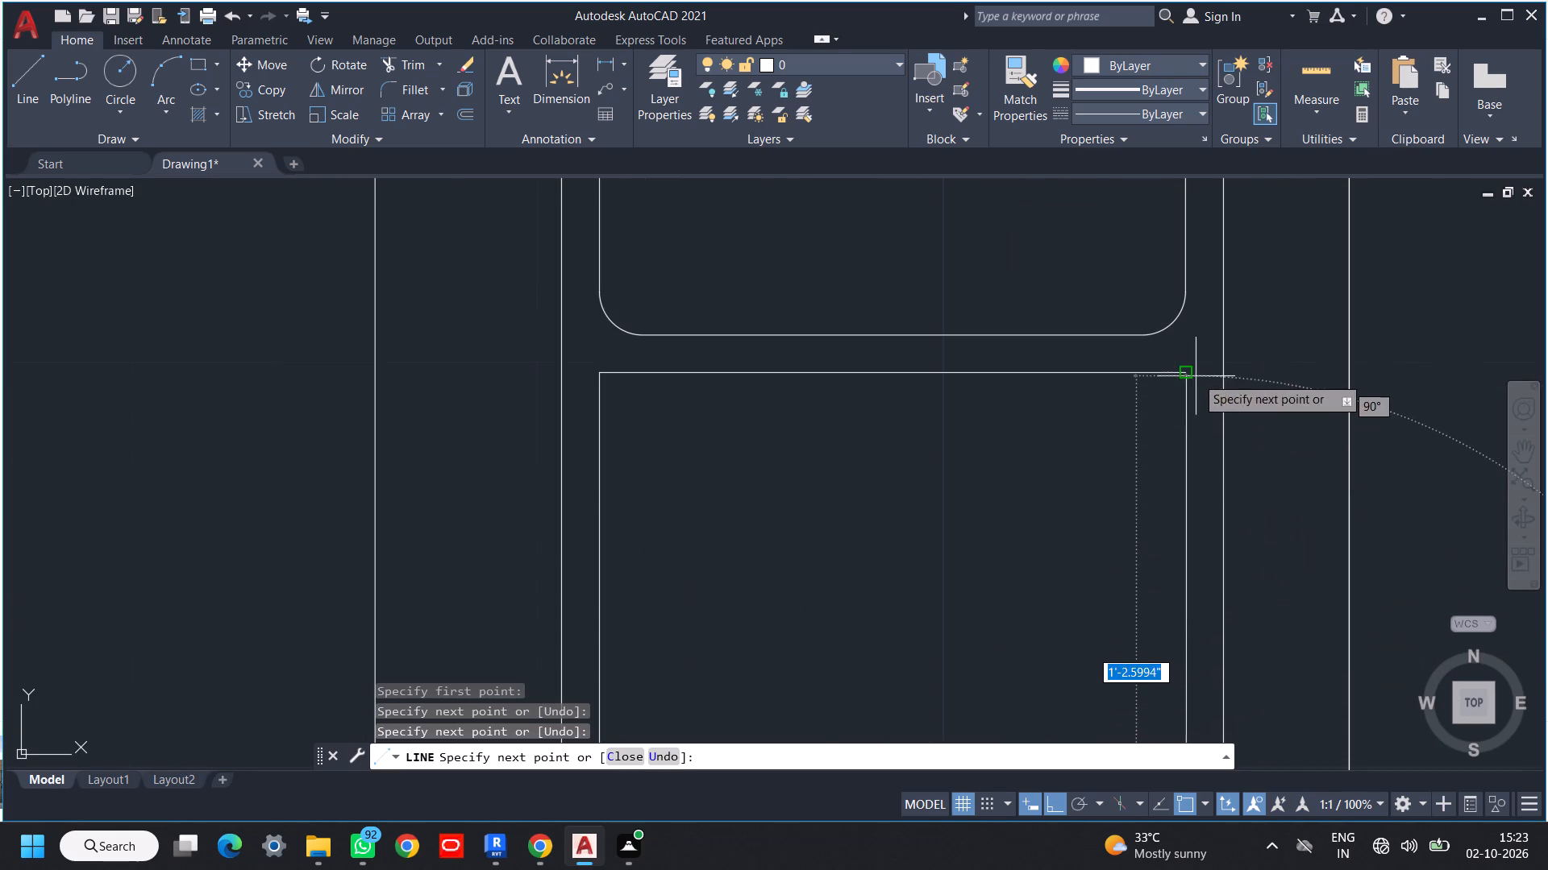
click(1184, 375)
scroll(1180, 482, down, 1)
middle_drag(1149, 479, 926, 302)
middle_drag(922, 350, 922, 358)
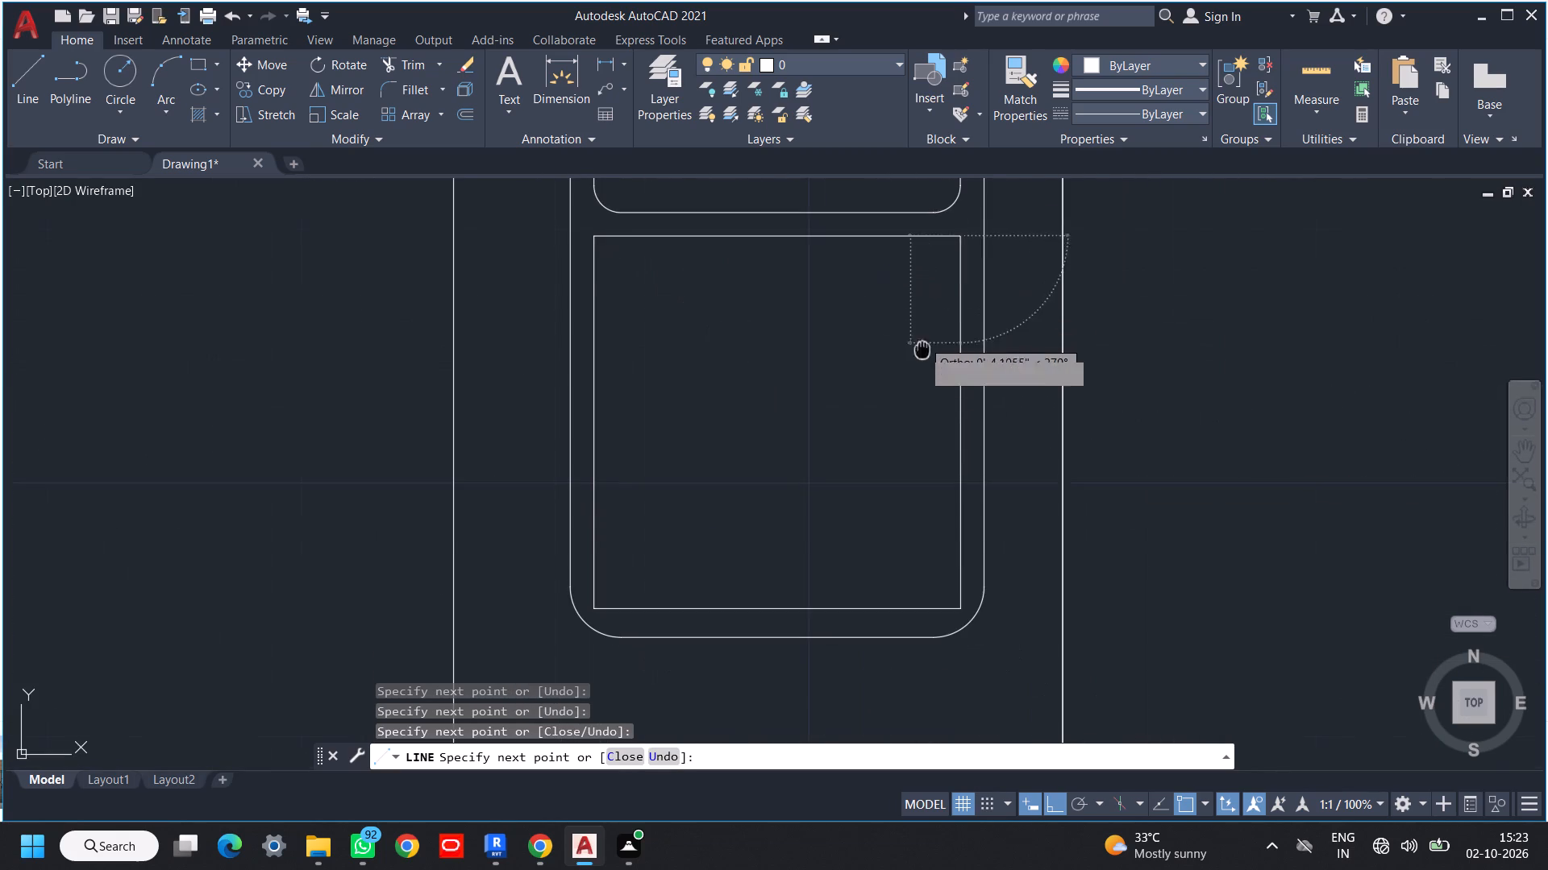
middle_drag(922, 358, 921, 408)
key(Escape)
key(Escape)
Copy the lower compartment's left side 2" inward to the right.
middle_drag(685, 549, 735, 521)
click(645, 520)
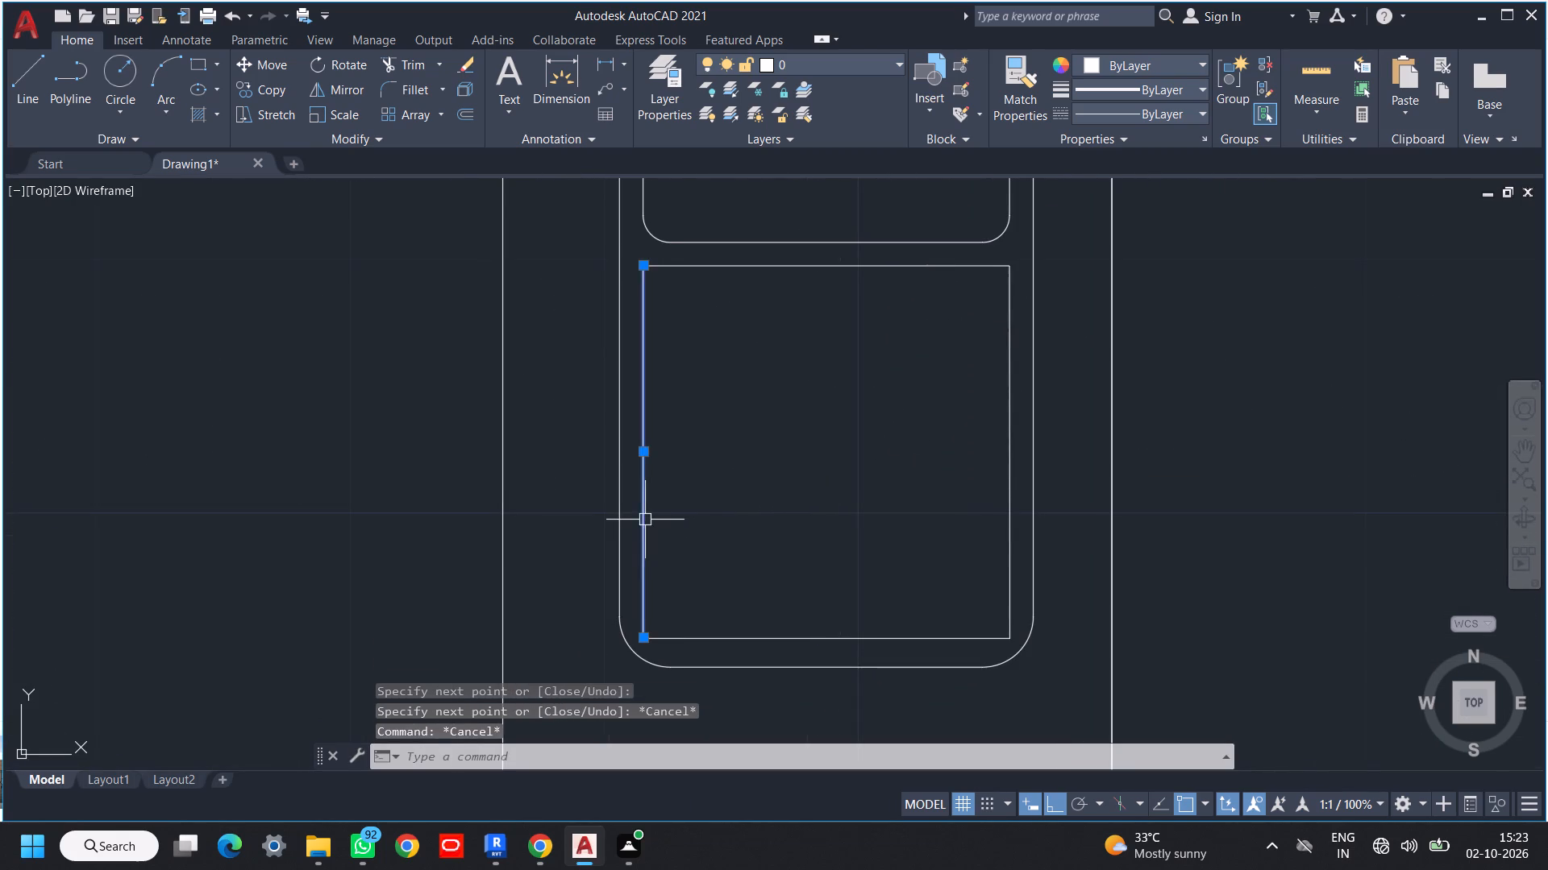
middle_drag(682, 518, 711, 450)
text(co)
key(space)
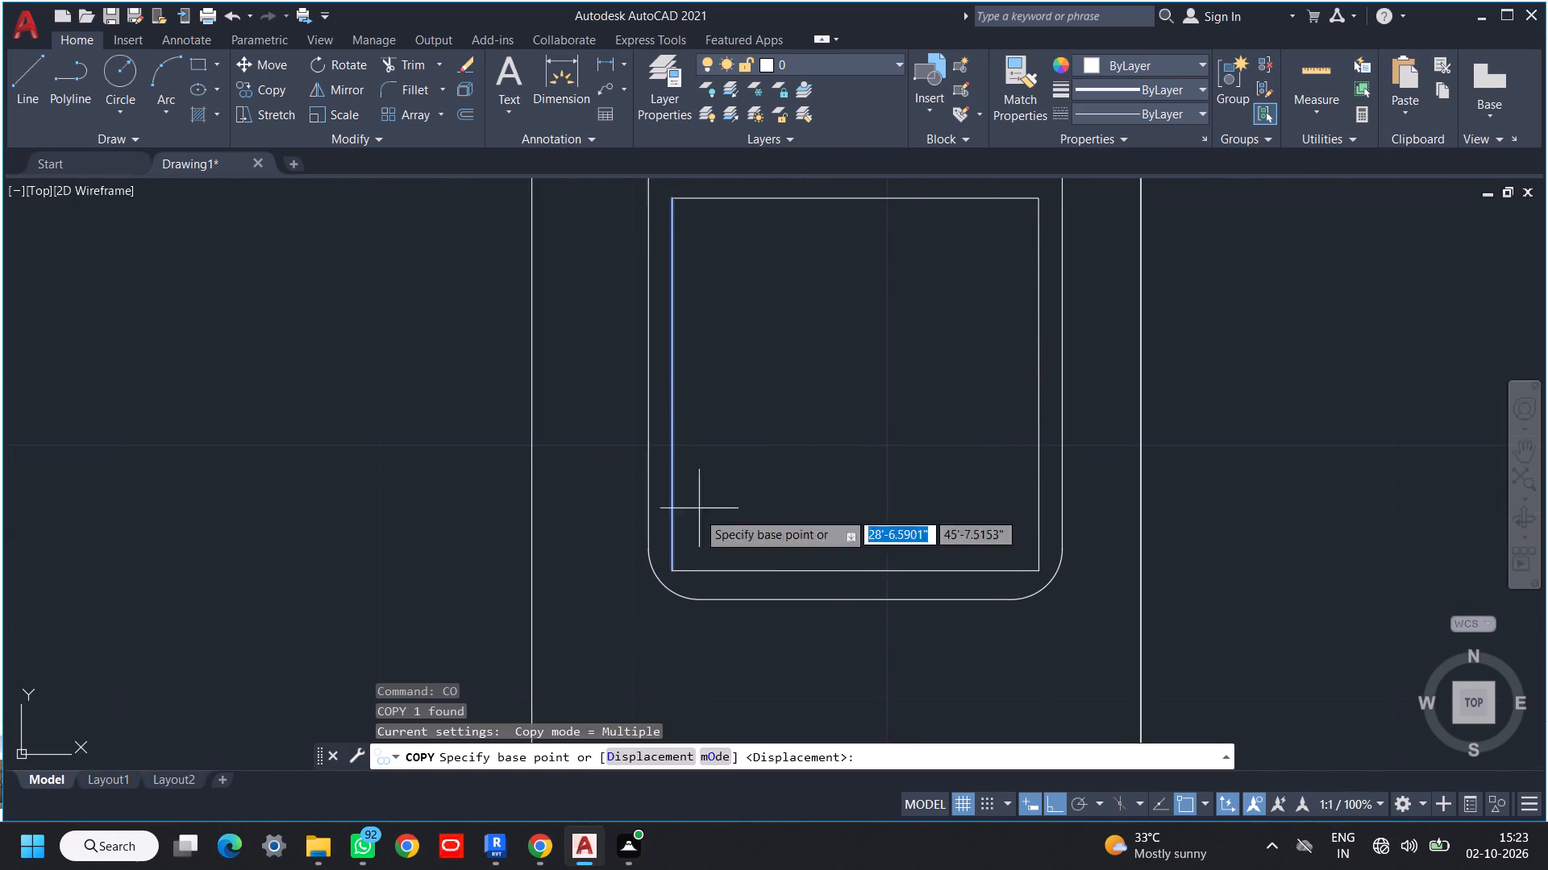
scroll(674, 587, up, 2)
click(666, 545)
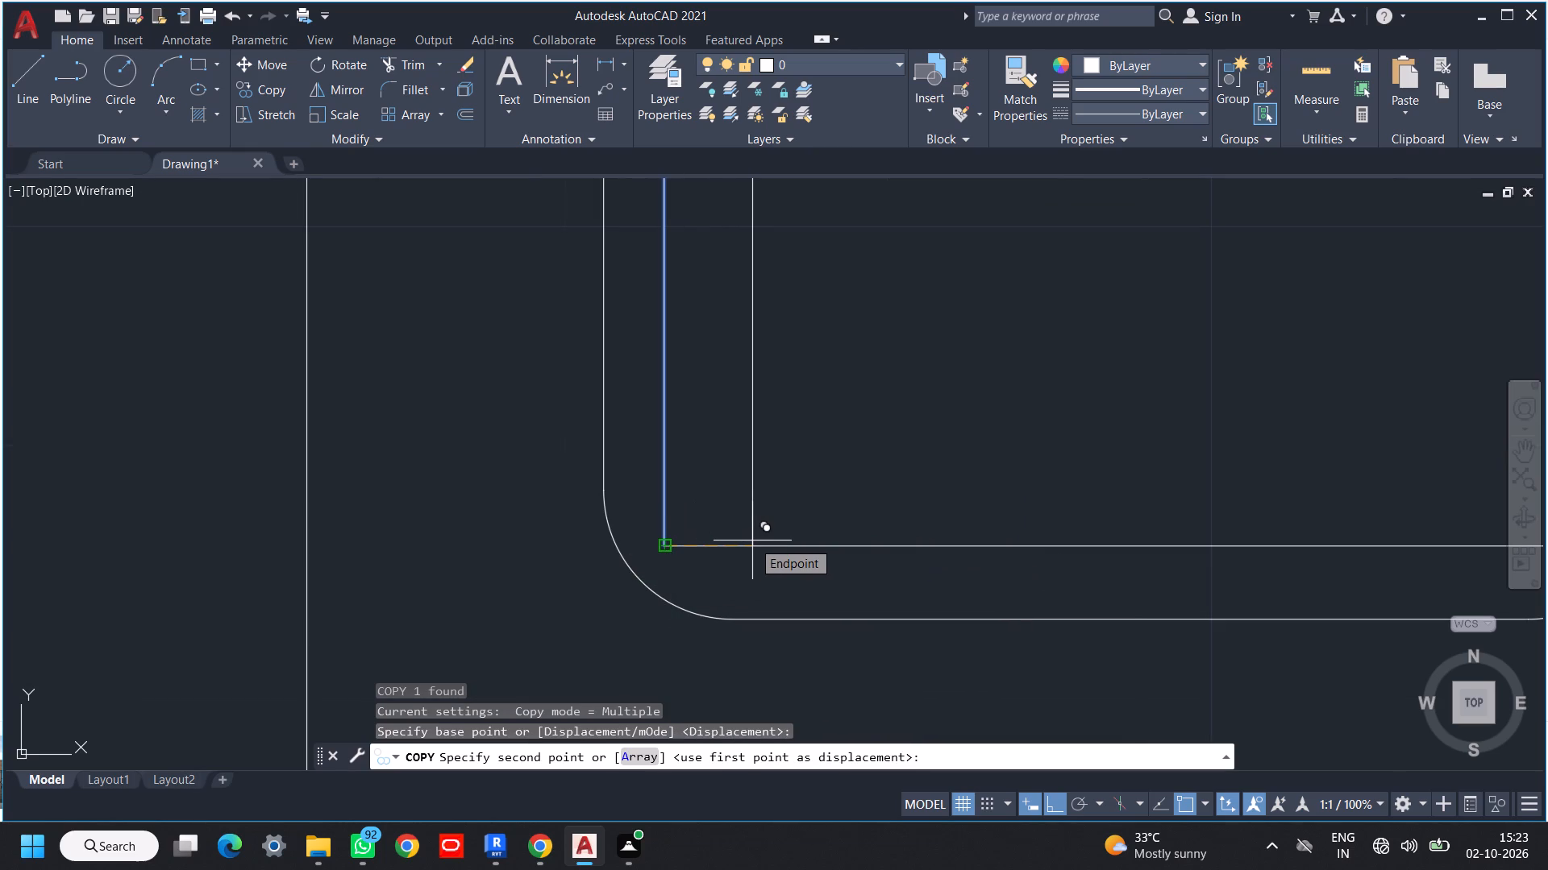
text(2")
key(Return)
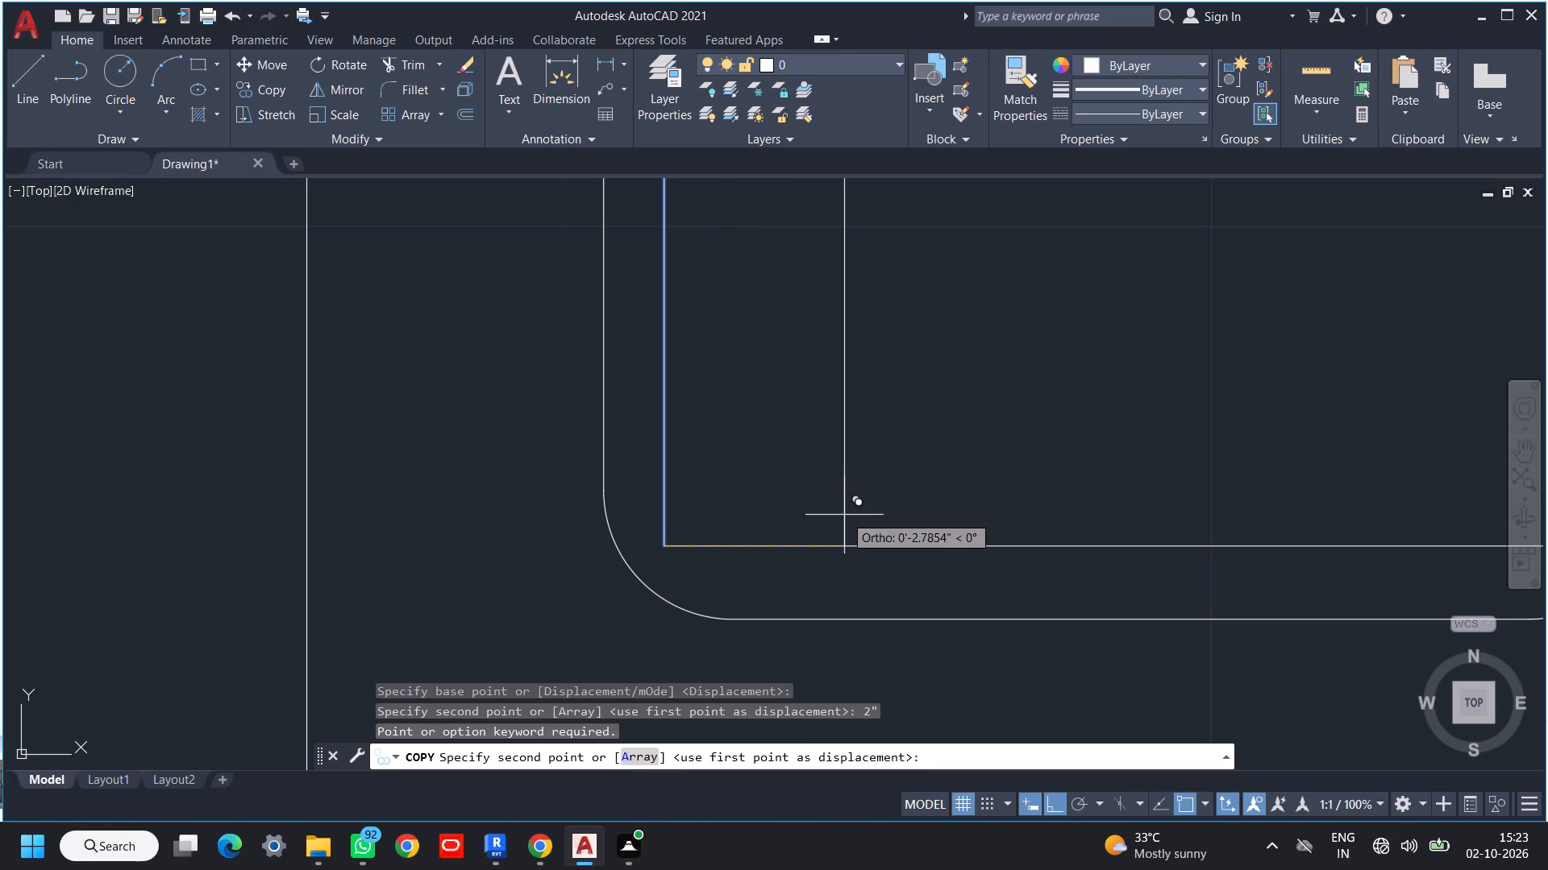
text(2")
key(Return)
scroll(855, 440, down, 2)
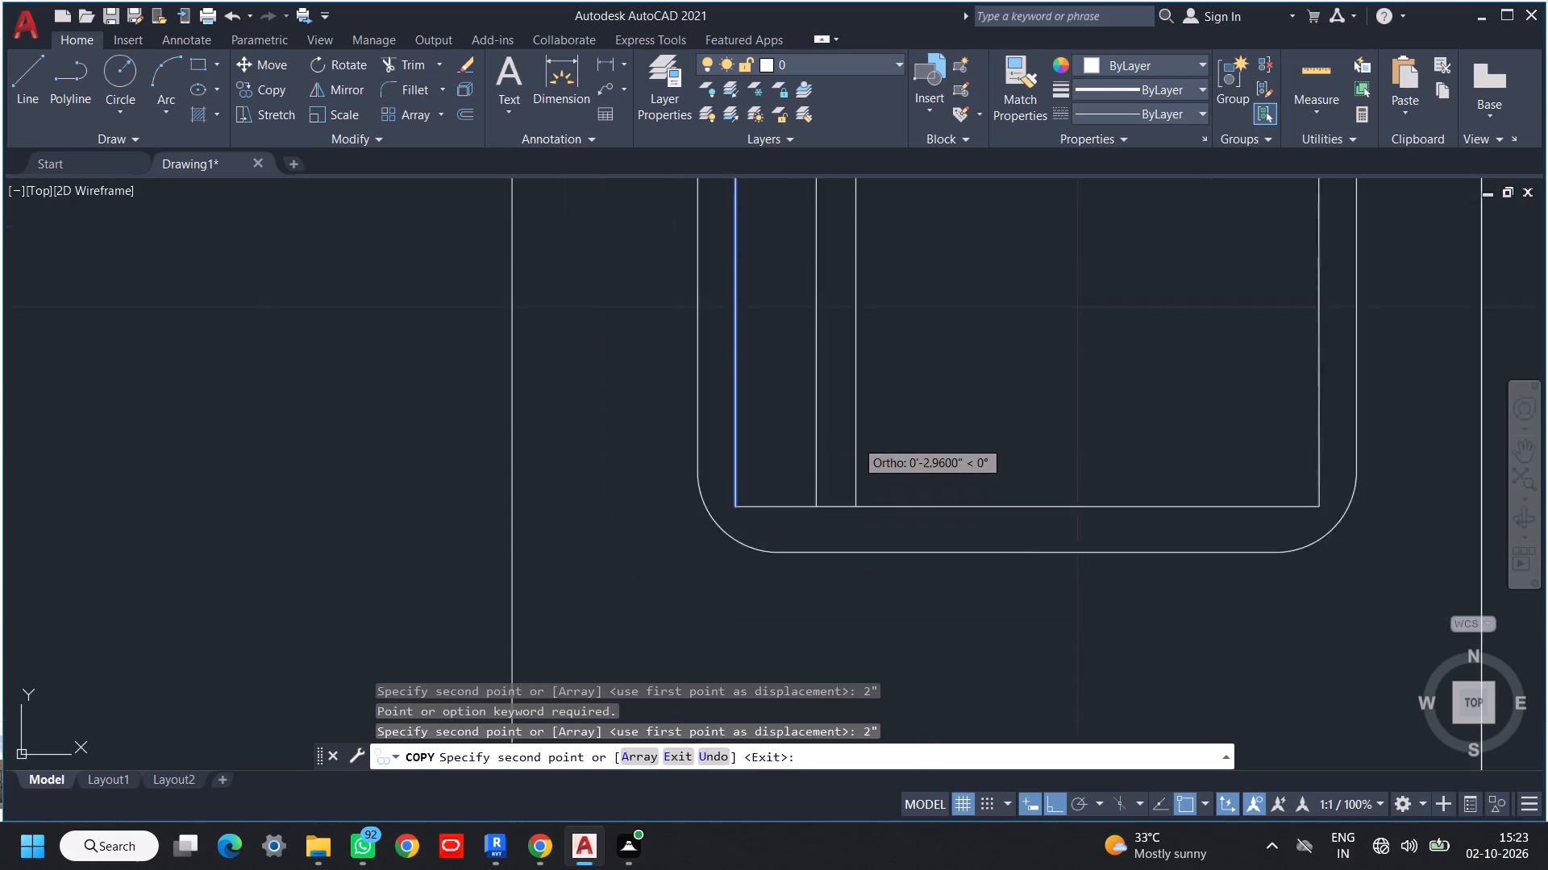
middle_drag(855, 442, 741, 615)
key(Escape)
Array-copy the new inner vertical line as 6 items at 2" spacing across the lower compartment.
click(743, 503)
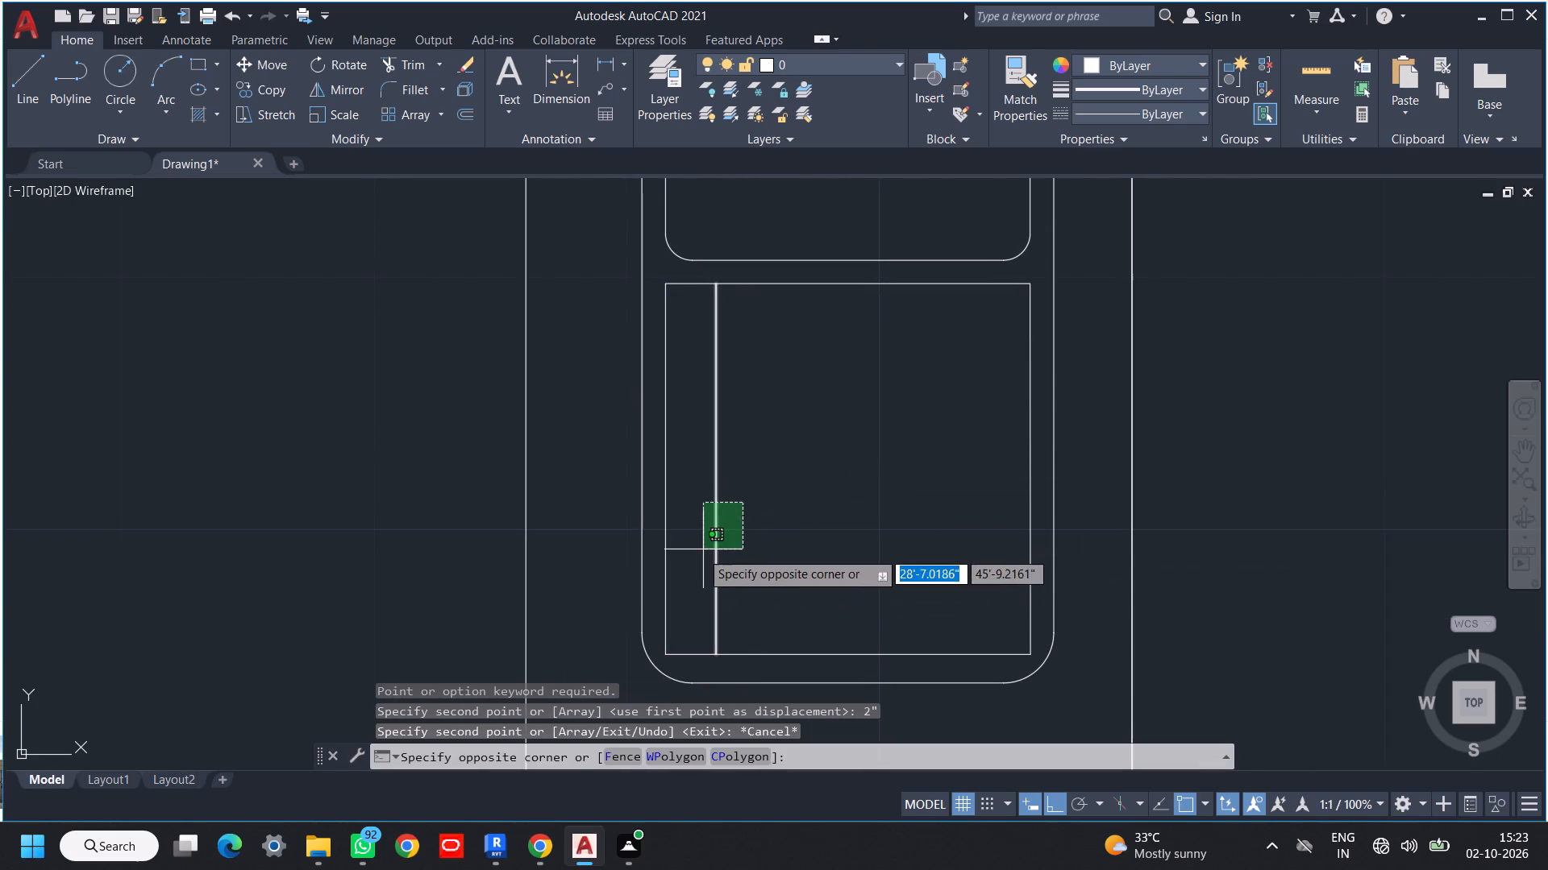
click(701, 551)
middle_drag(733, 557, 752, 493)
key(c)
key(o)
key(space)
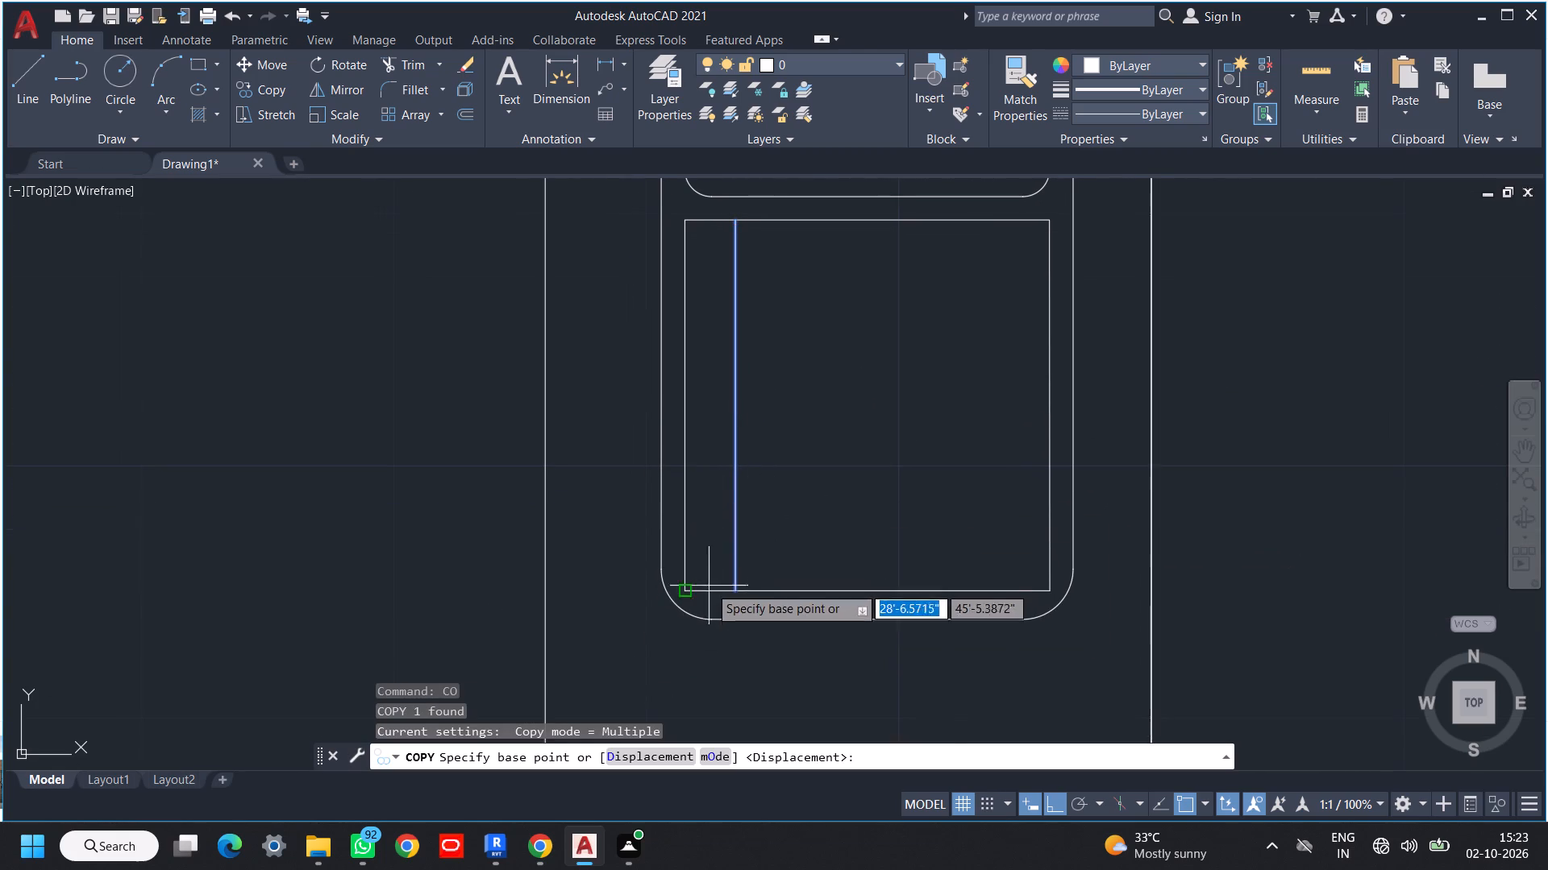
scroll(705, 589, up, 2)
click(655, 597)
text(a)
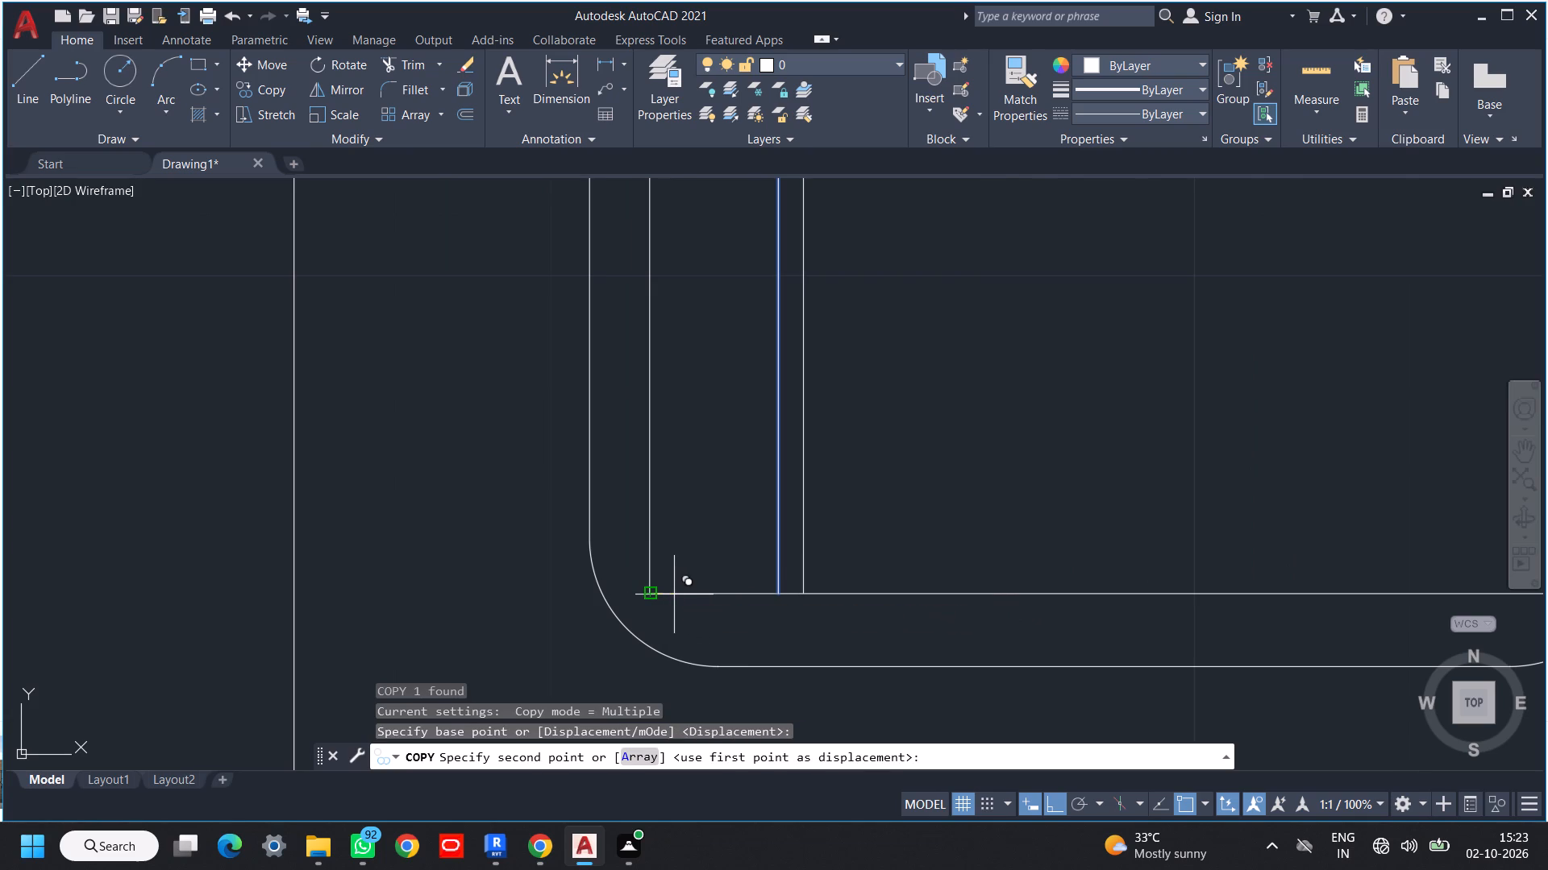
key(space)
key(6)
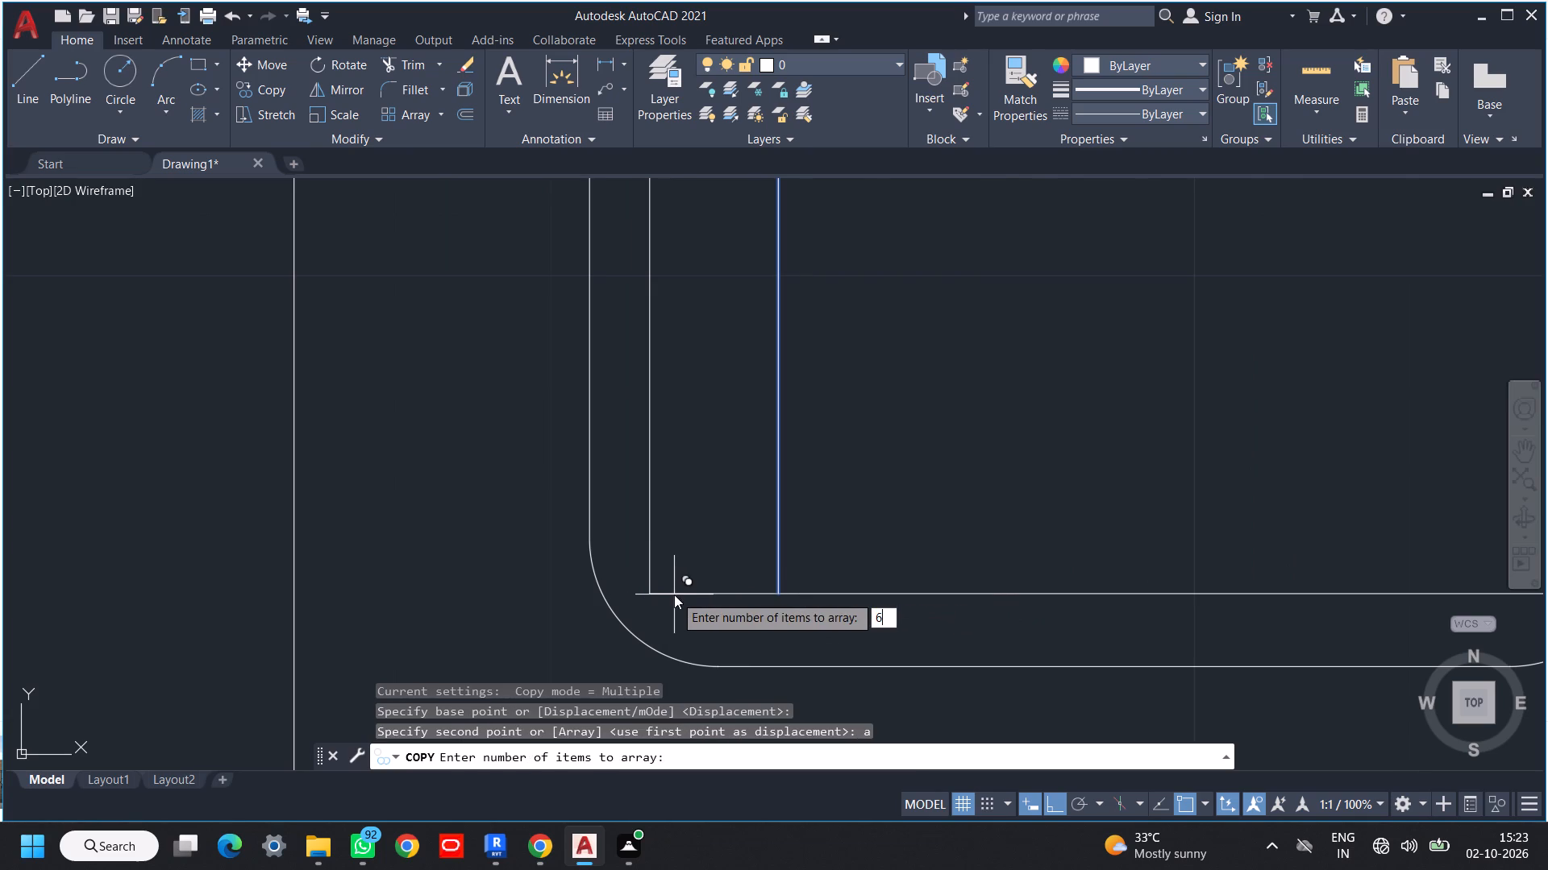
key(Return)
scroll(778, 595, down, 2)
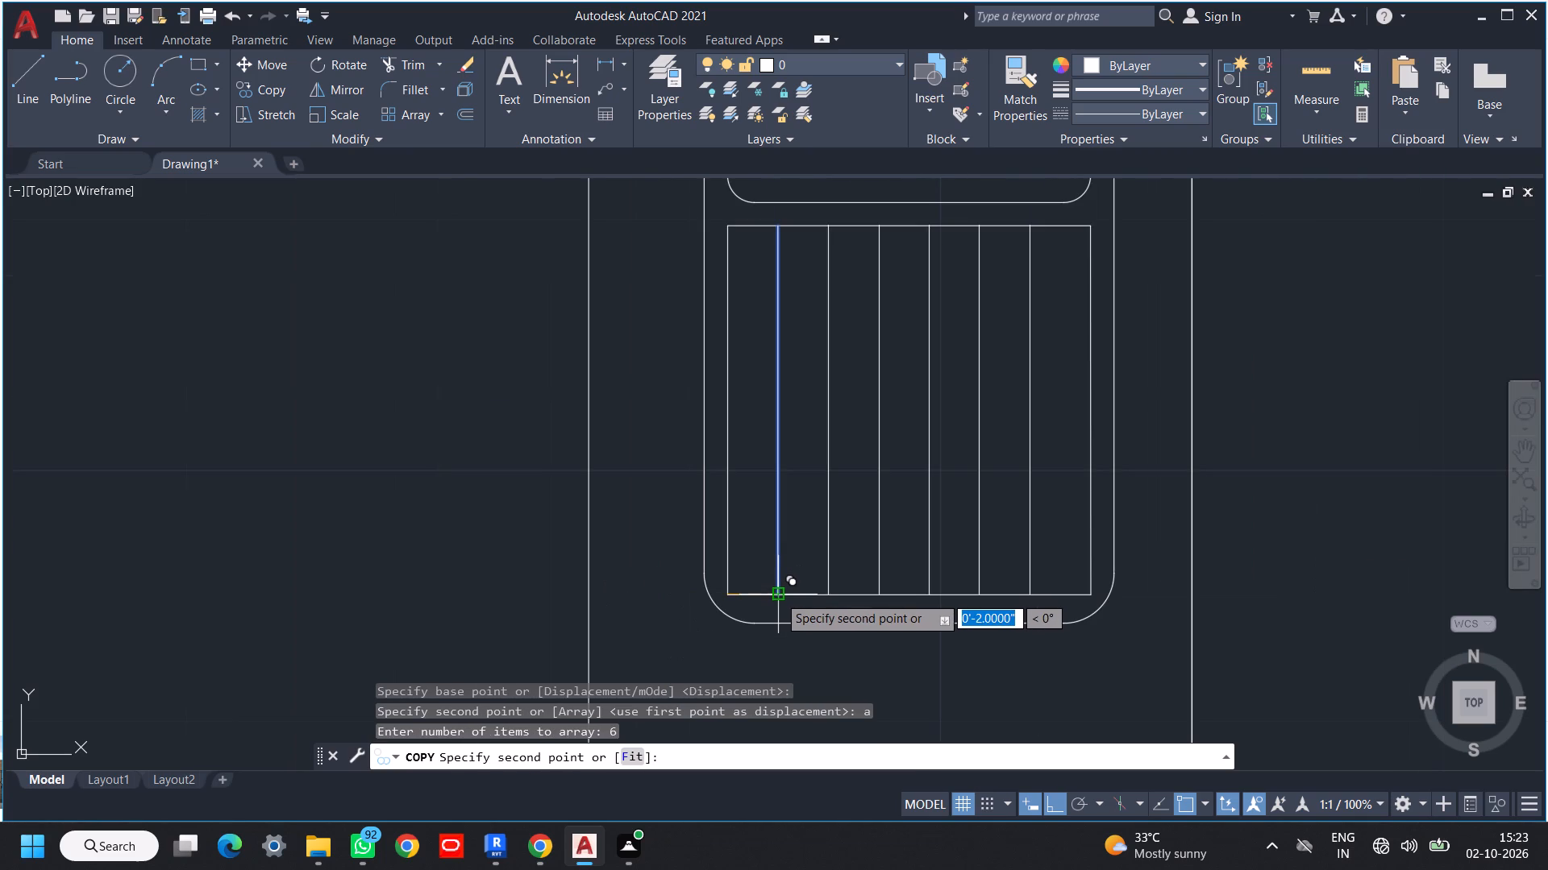
click(778, 595)
scroll(876, 566, down, 1)
middle_drag(884, 561, 868, 558)
key(Escape)
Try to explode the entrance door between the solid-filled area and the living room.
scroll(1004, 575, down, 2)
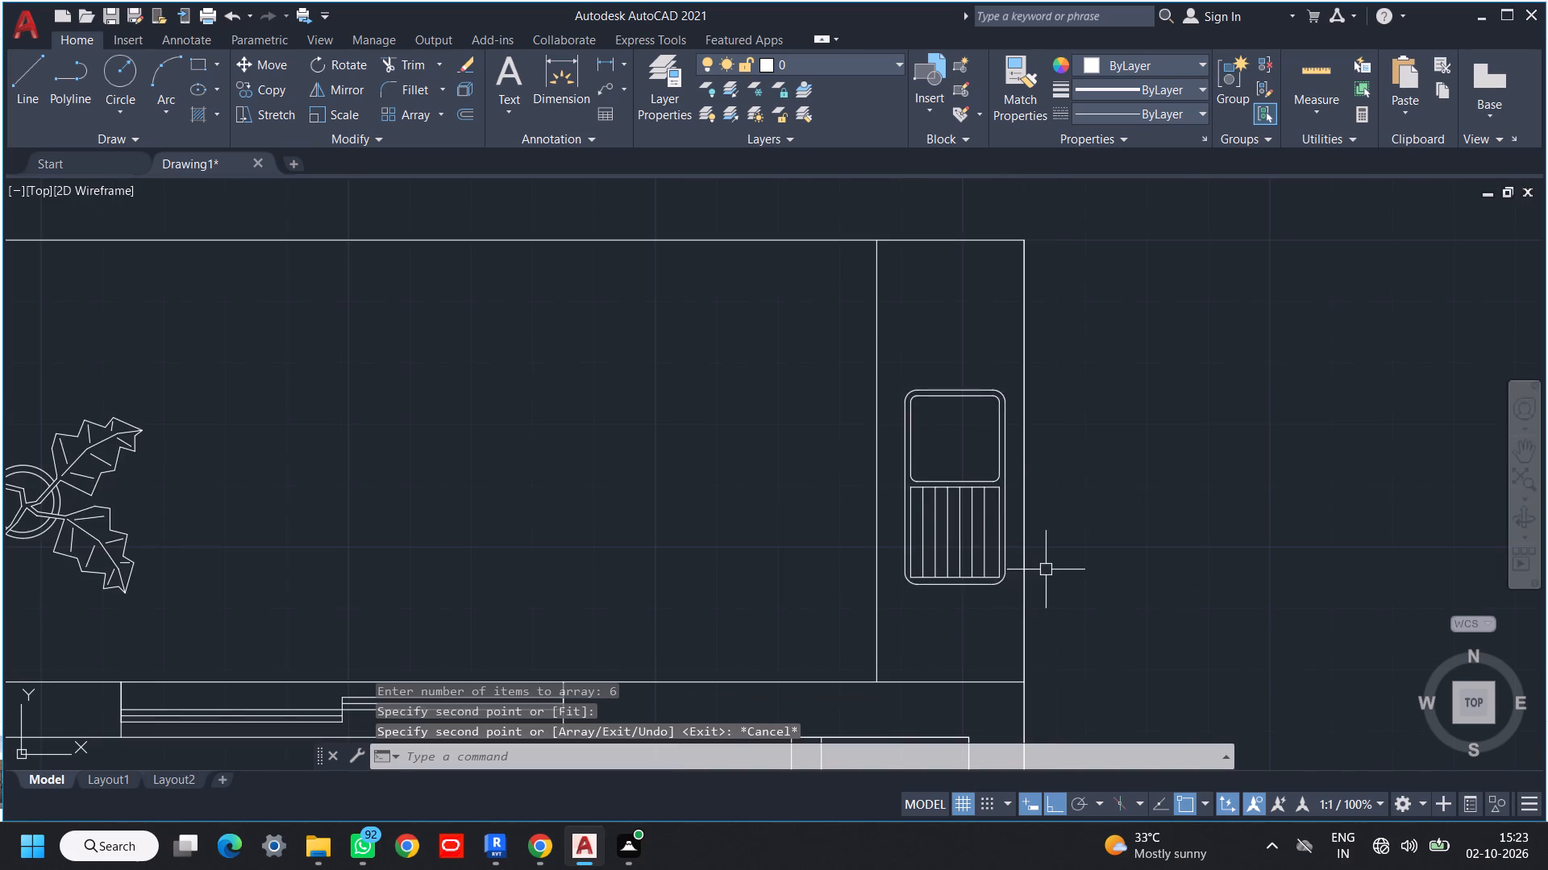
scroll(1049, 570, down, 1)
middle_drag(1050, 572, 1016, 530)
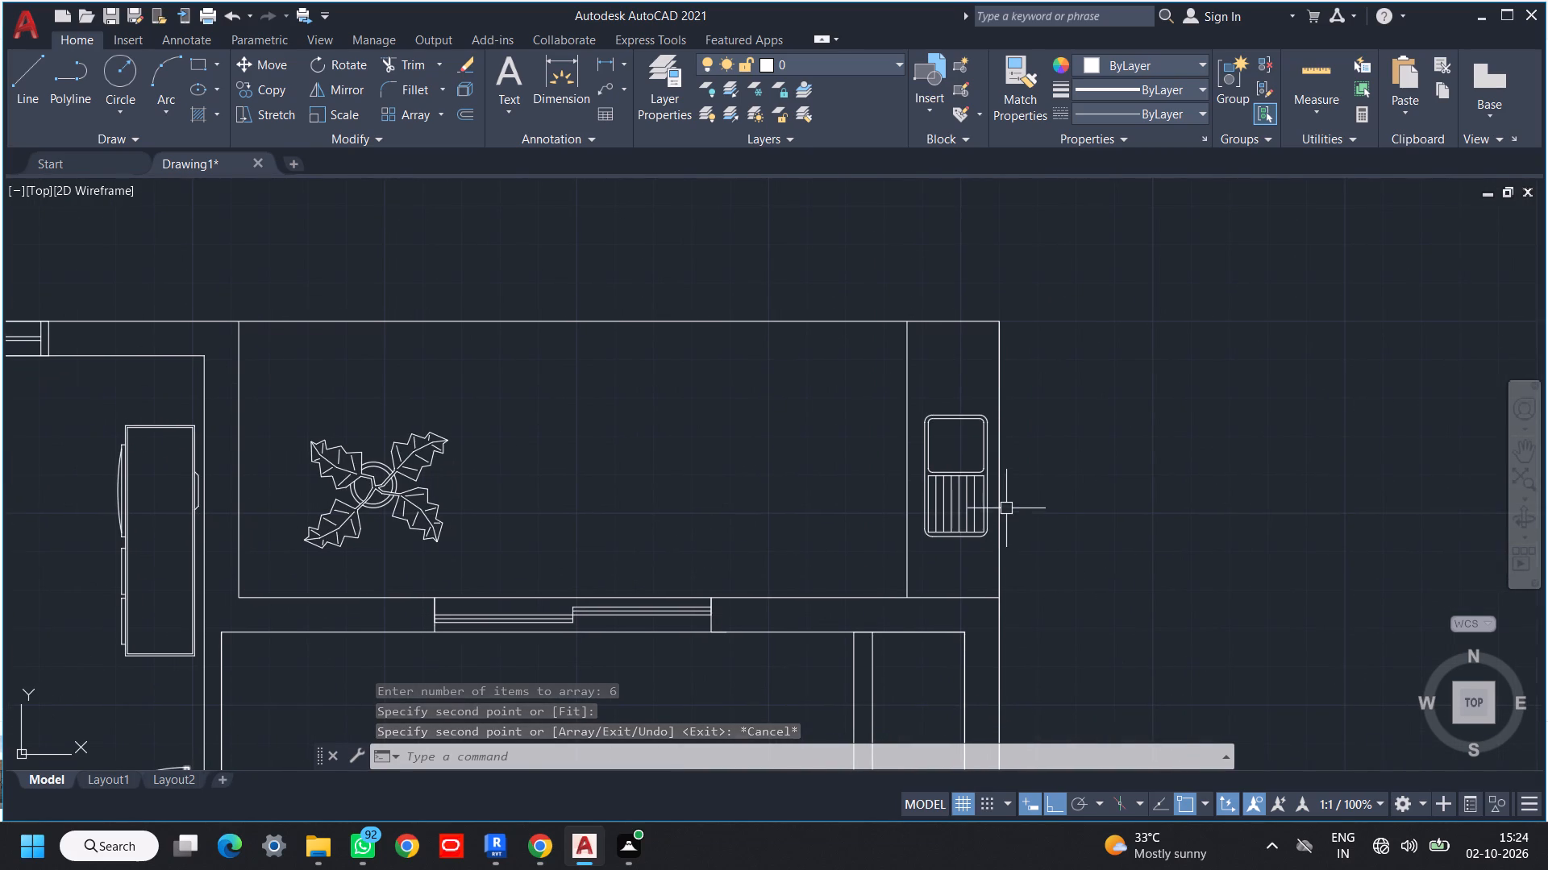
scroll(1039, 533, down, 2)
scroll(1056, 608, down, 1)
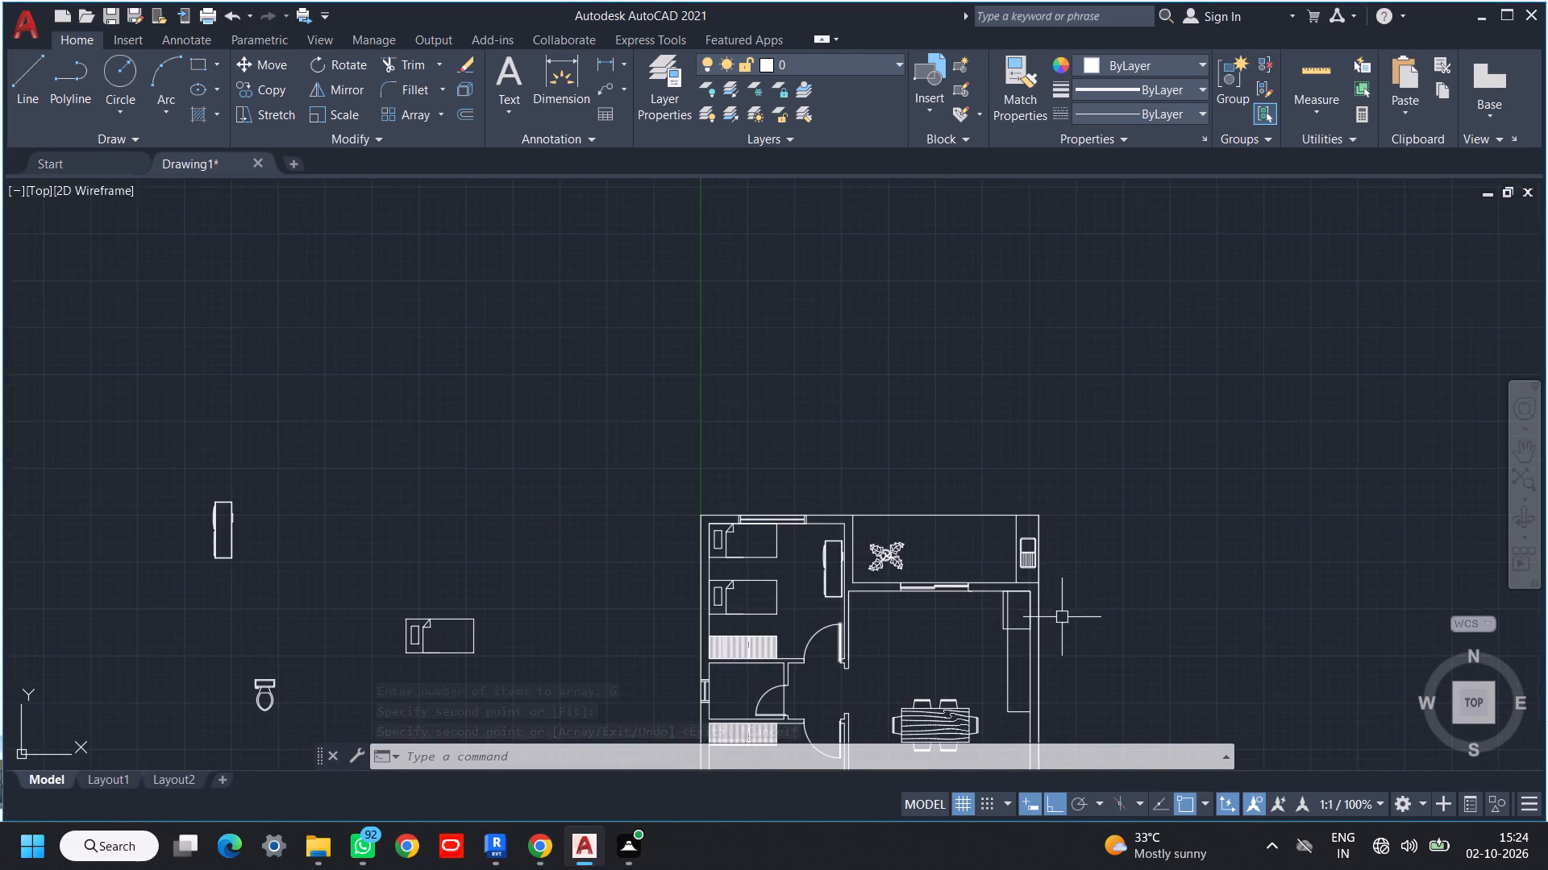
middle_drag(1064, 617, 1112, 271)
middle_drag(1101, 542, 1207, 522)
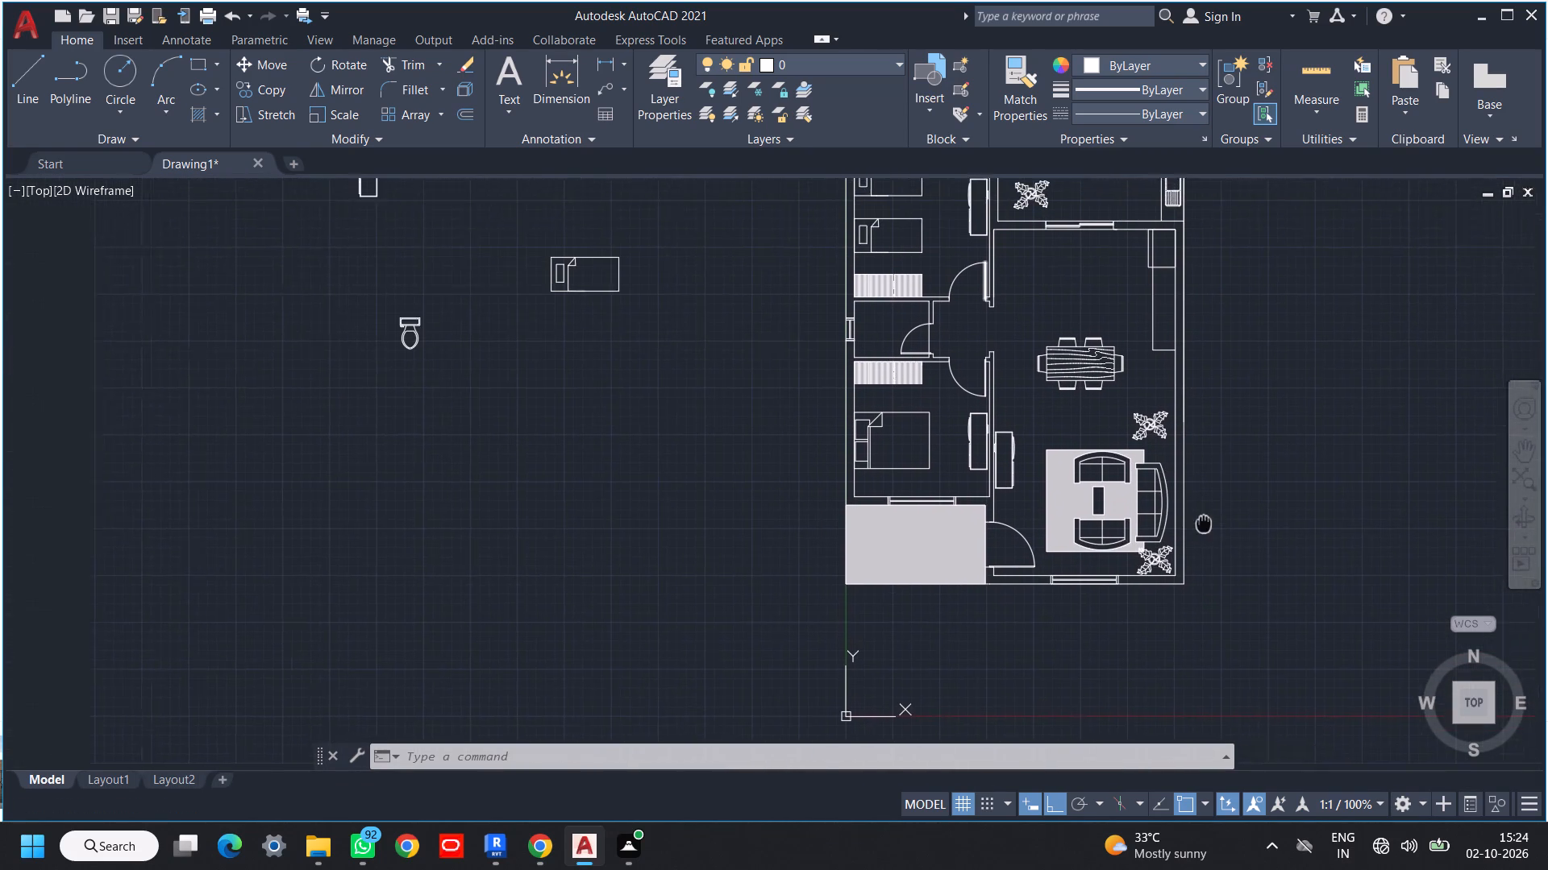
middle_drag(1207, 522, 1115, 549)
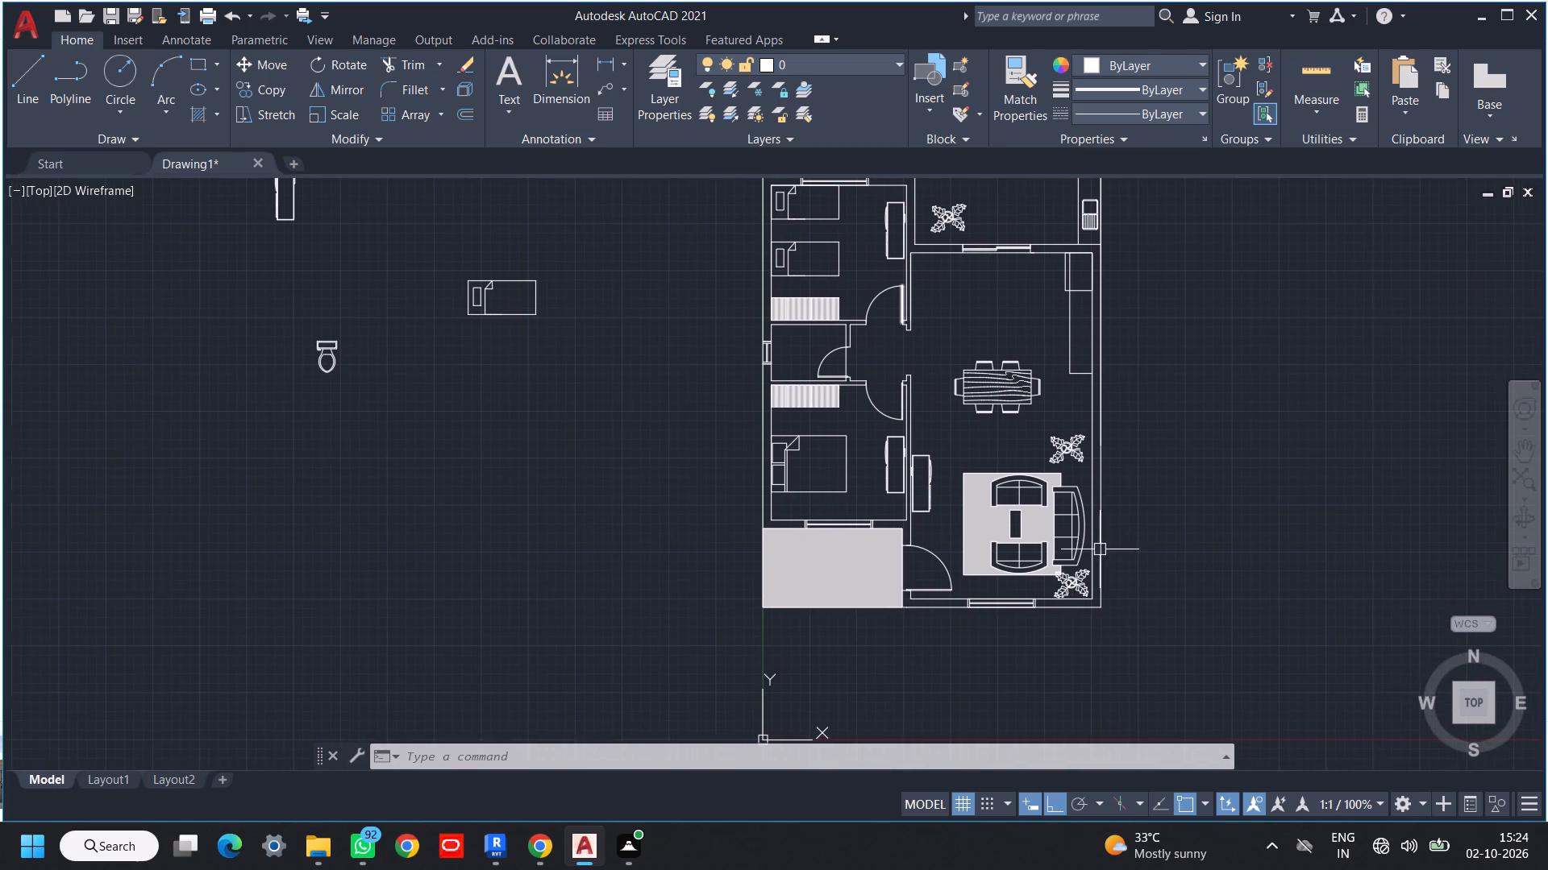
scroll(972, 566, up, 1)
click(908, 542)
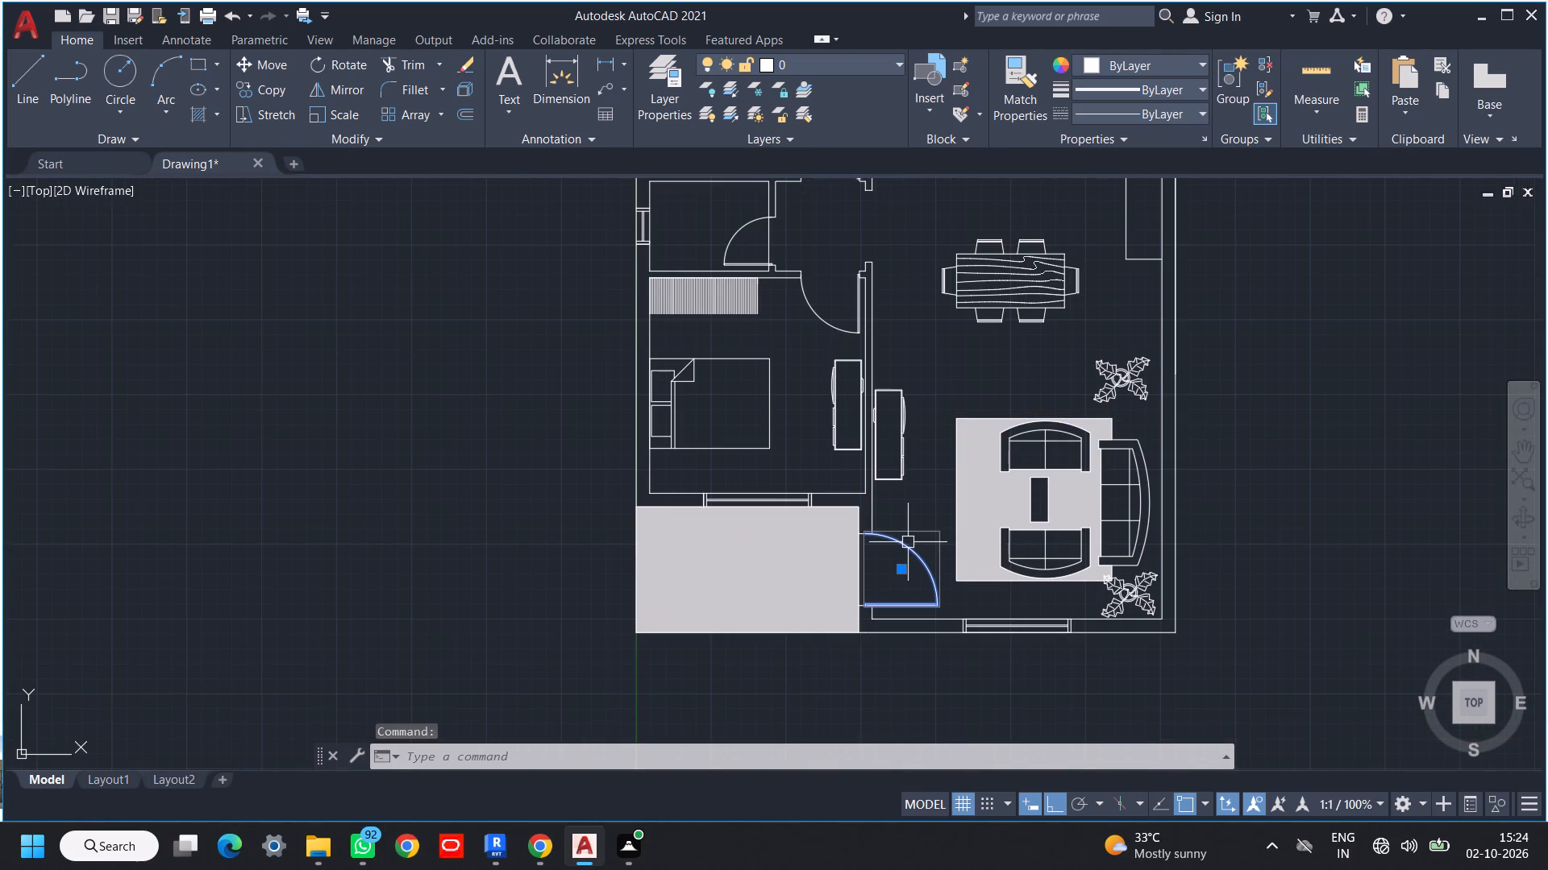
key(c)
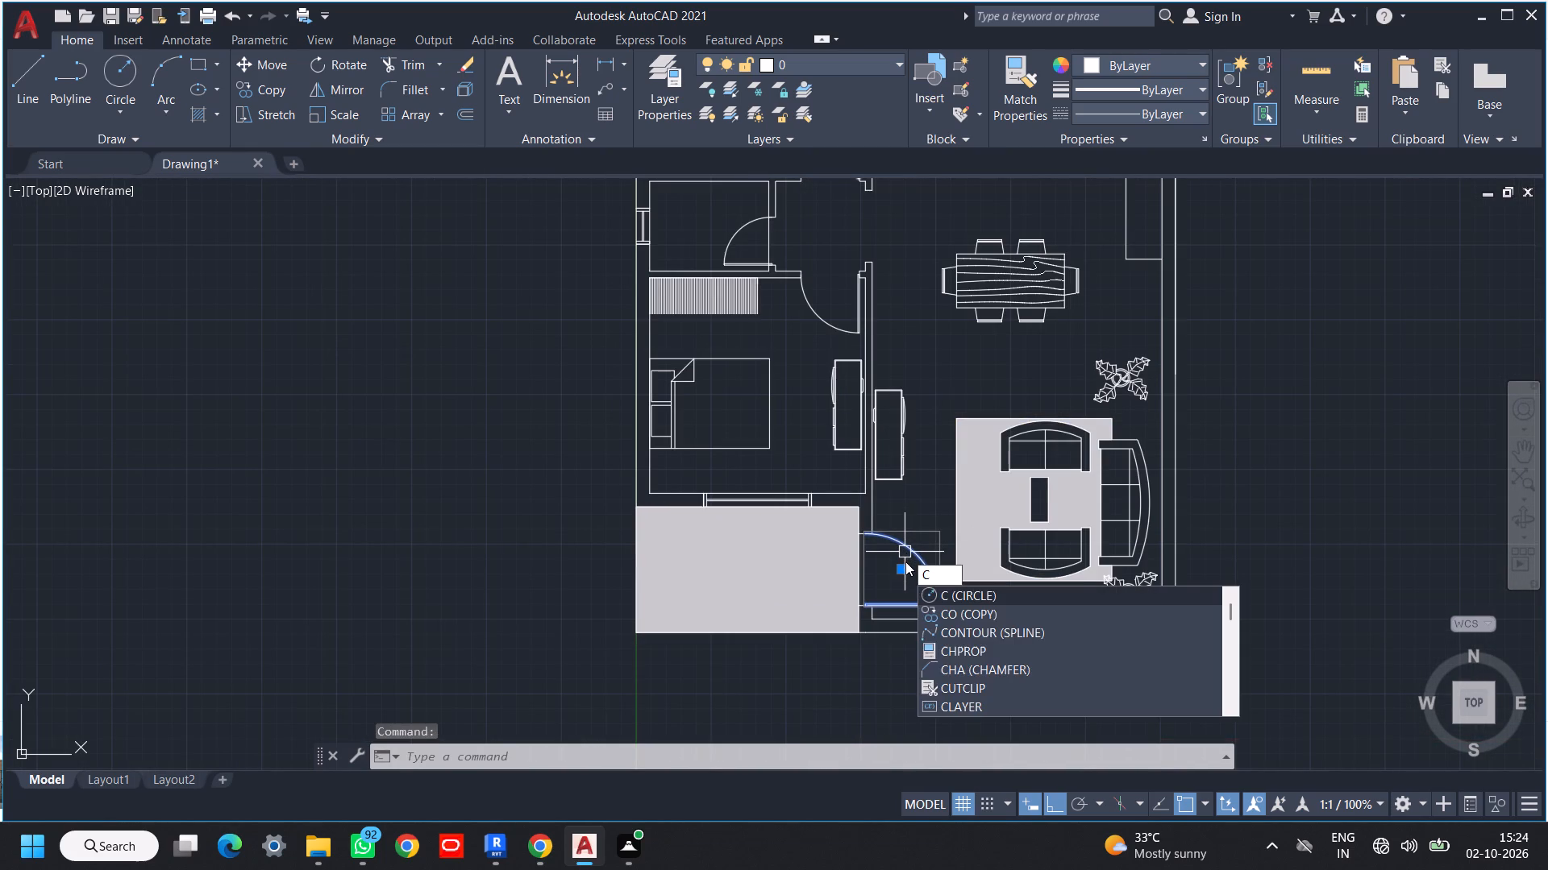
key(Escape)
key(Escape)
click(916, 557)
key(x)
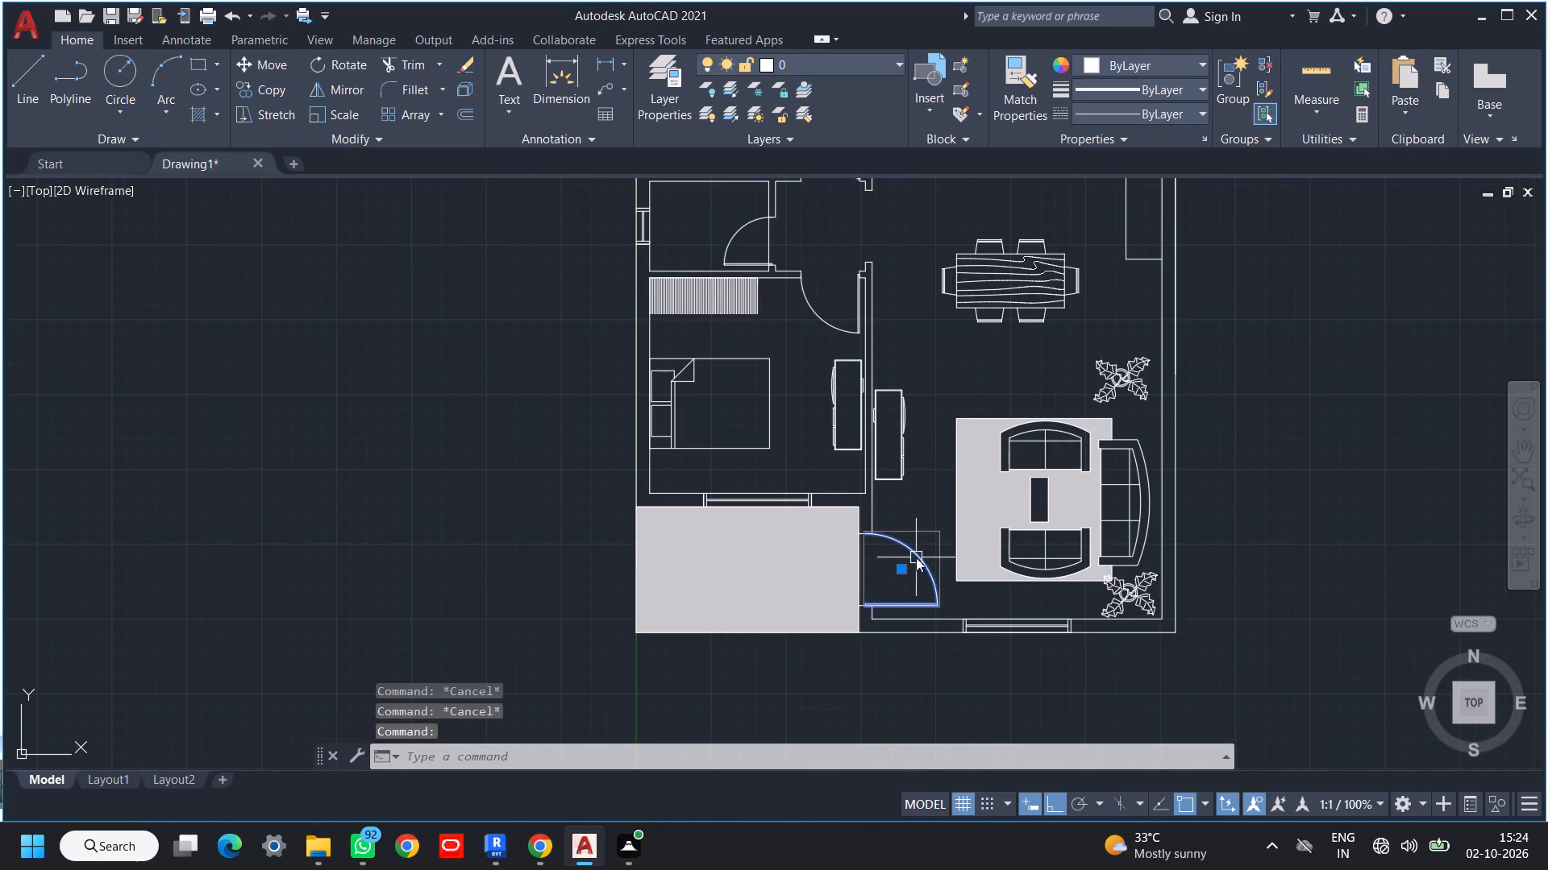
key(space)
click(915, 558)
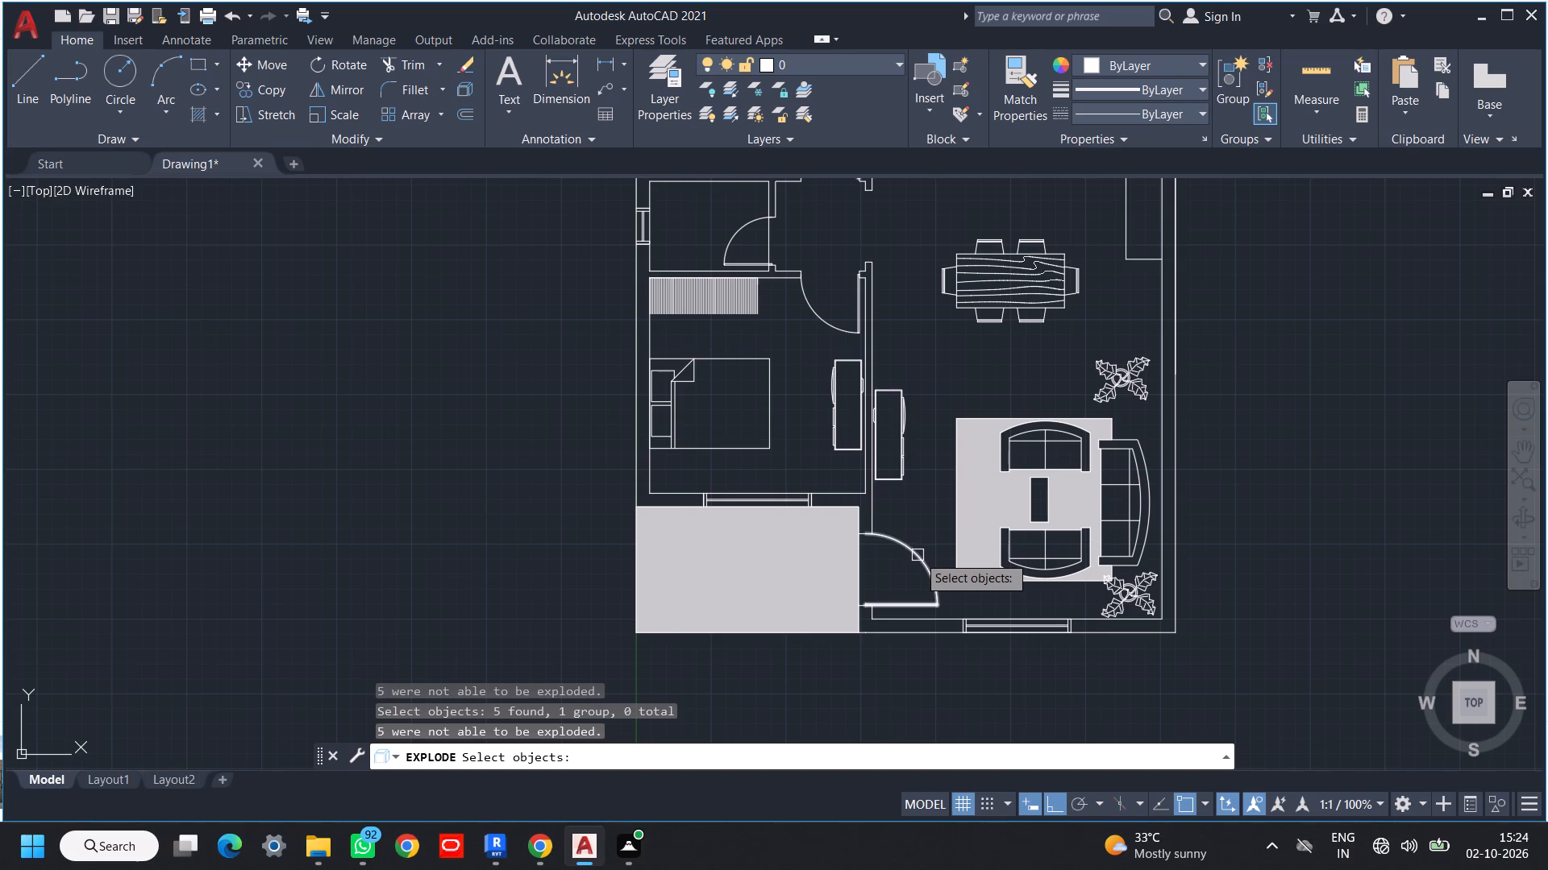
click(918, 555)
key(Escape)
Ungroup the entrance door so its parts can be selected individually.
scroll(919, 559, up, 2)
click(936, 529)
click(897, 562)
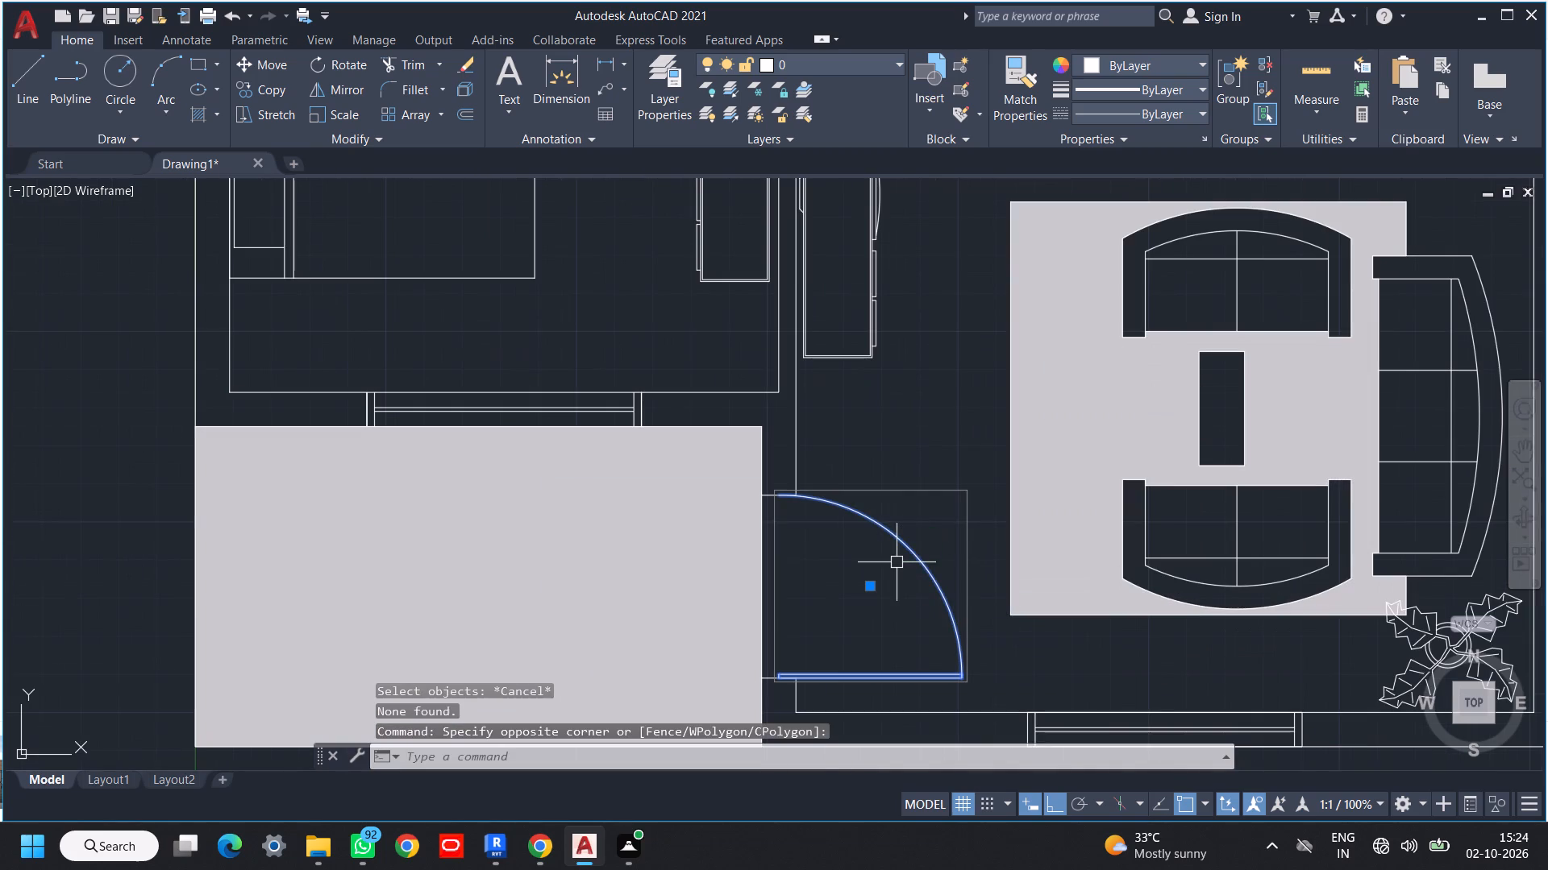
text(ung)
key(r)
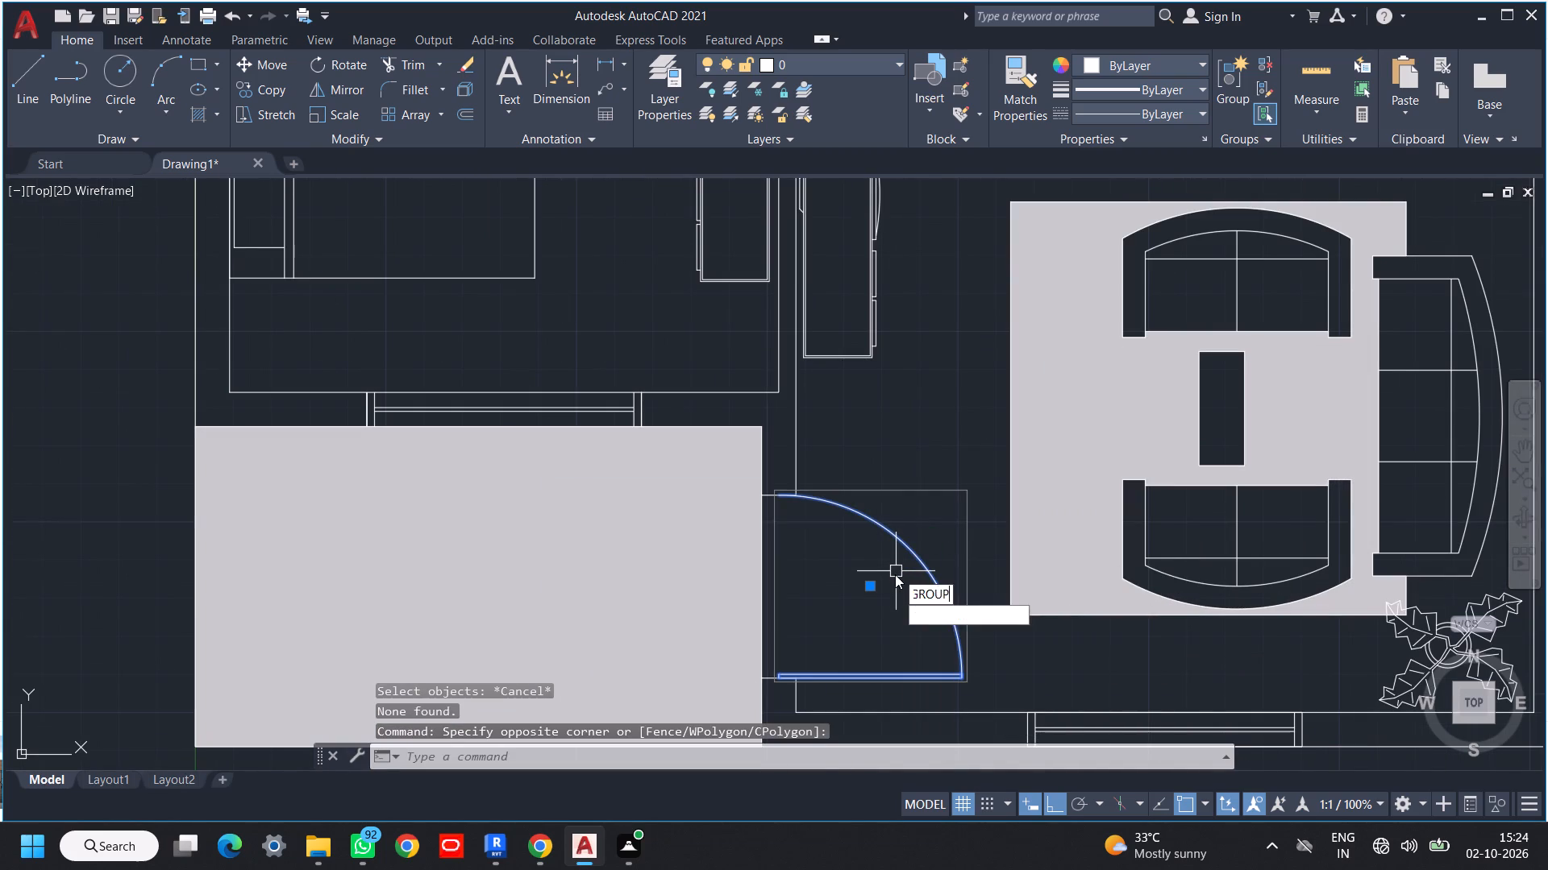
key(Return)
Load the ACAD_ISO02W100 (ISO dash) linetype into the drawing for the entrance door's swing arc.
click(908, 528)
drag(852, 561, 864, 554)
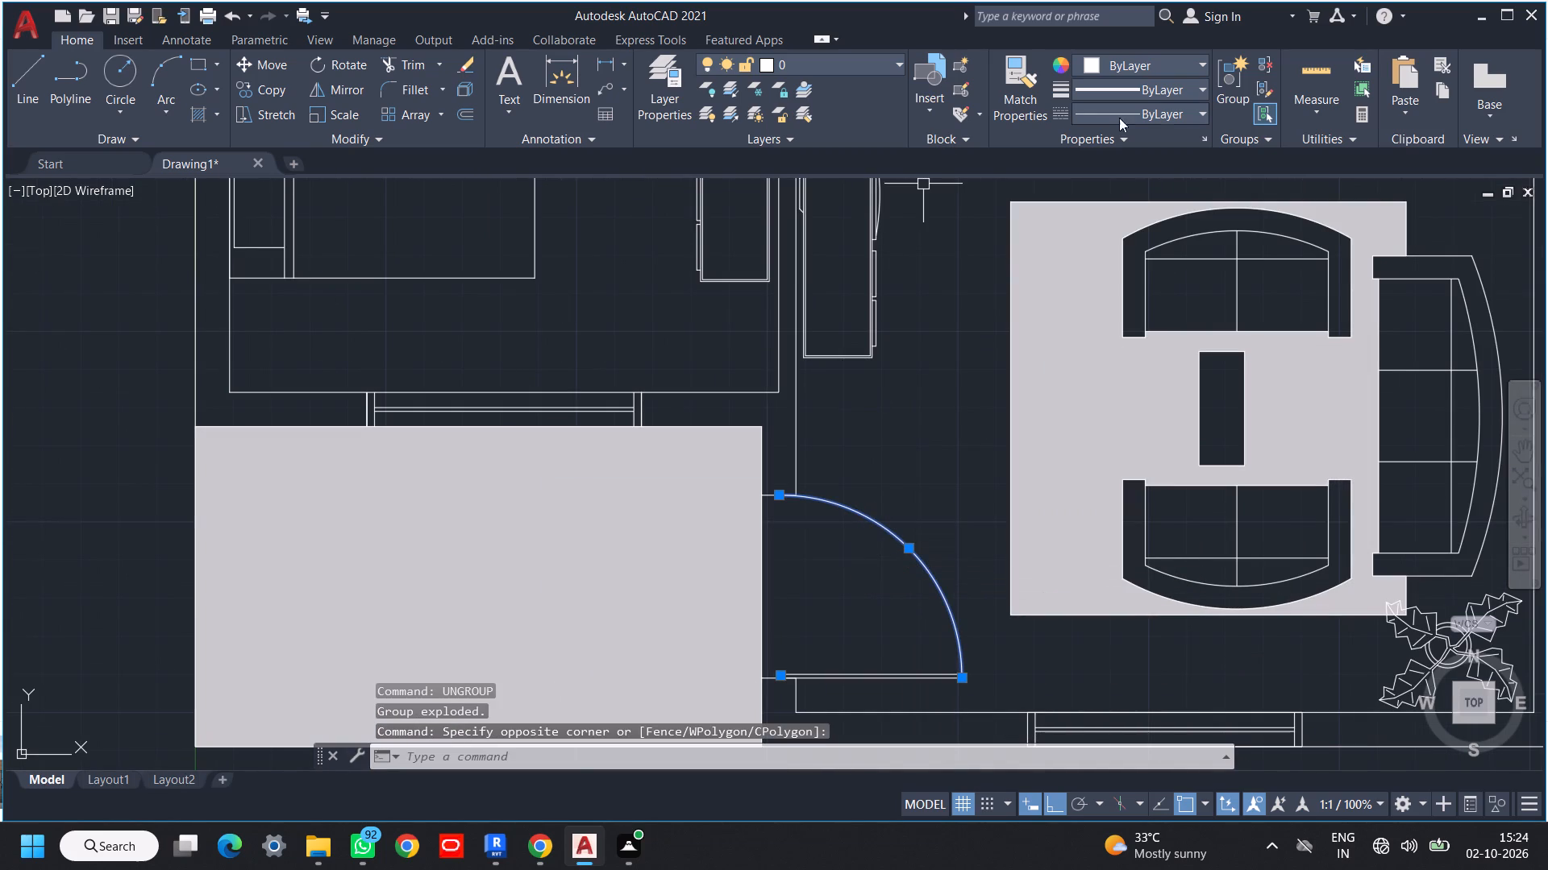
click(1161, 70)
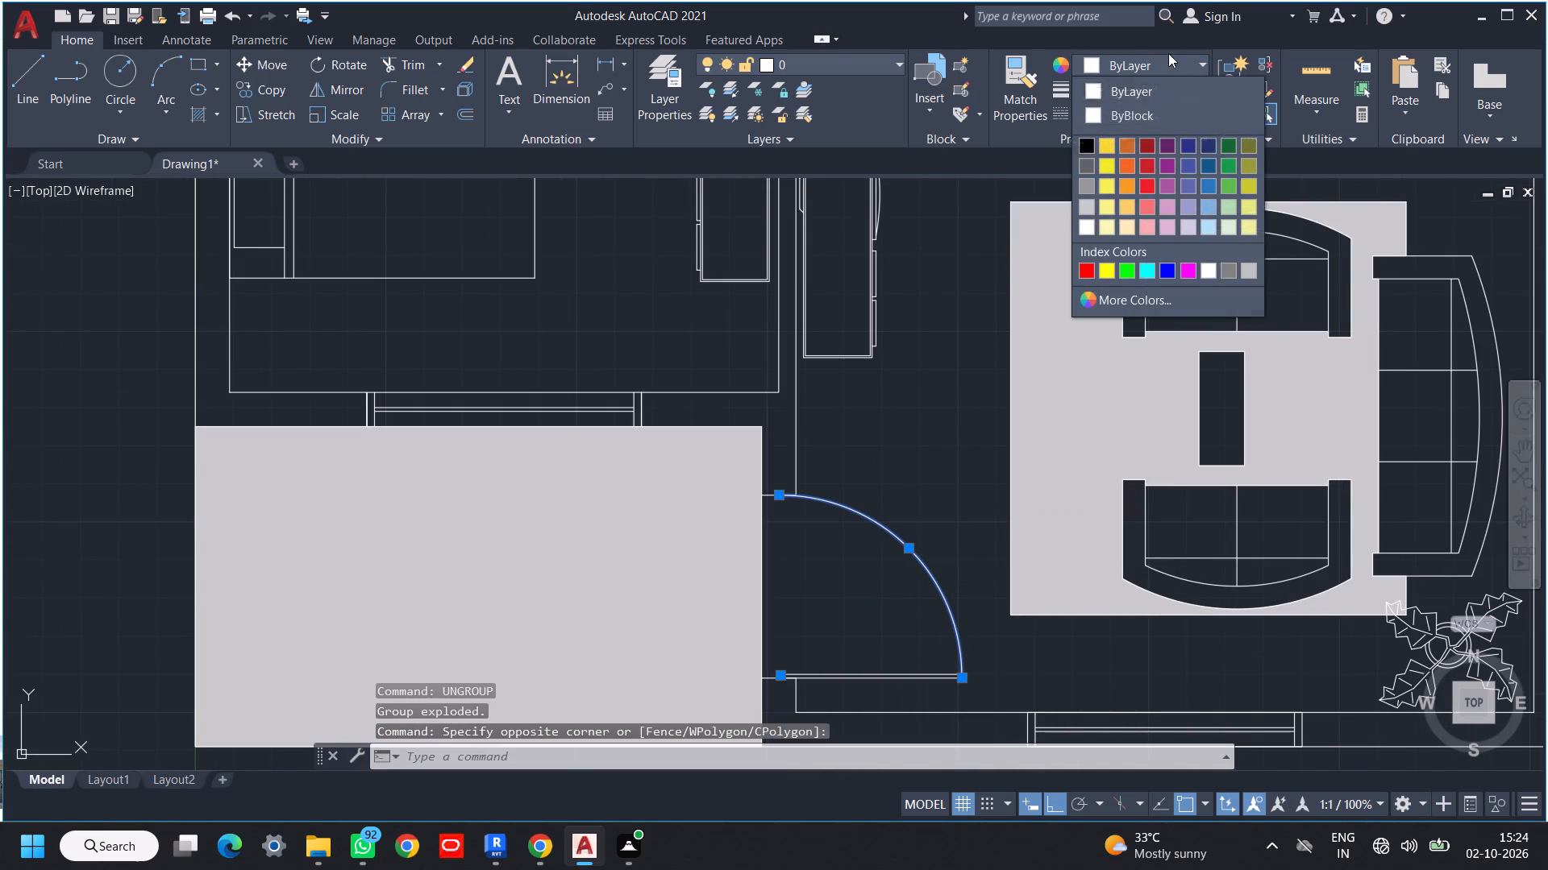
click(1168, 53)
click(1125, 85)
click(1150, 89)
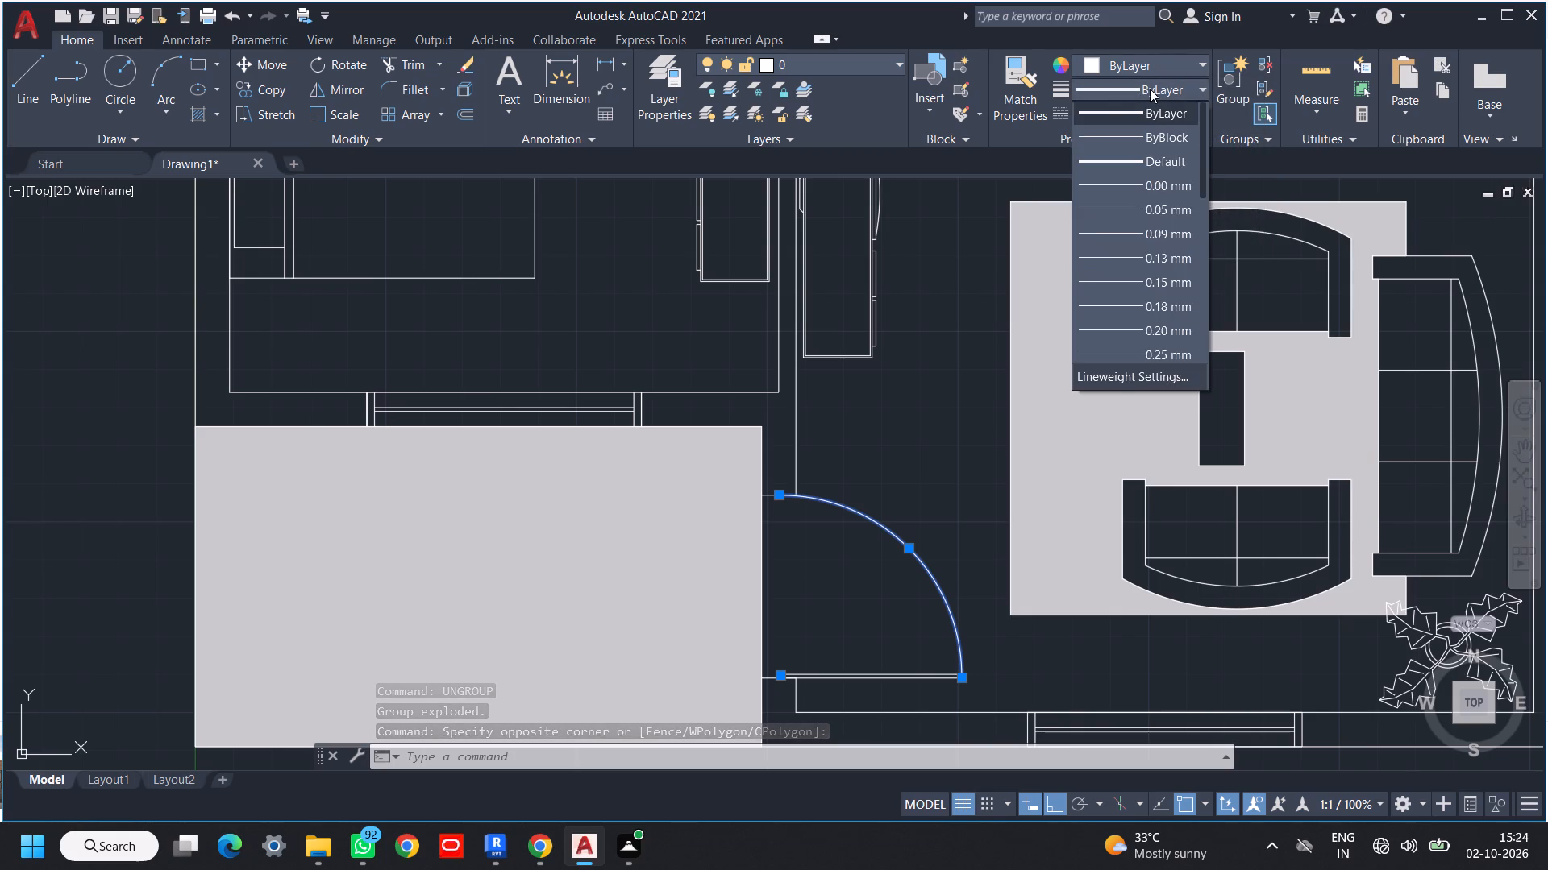
click(1150, 119)
click(1122, 212)
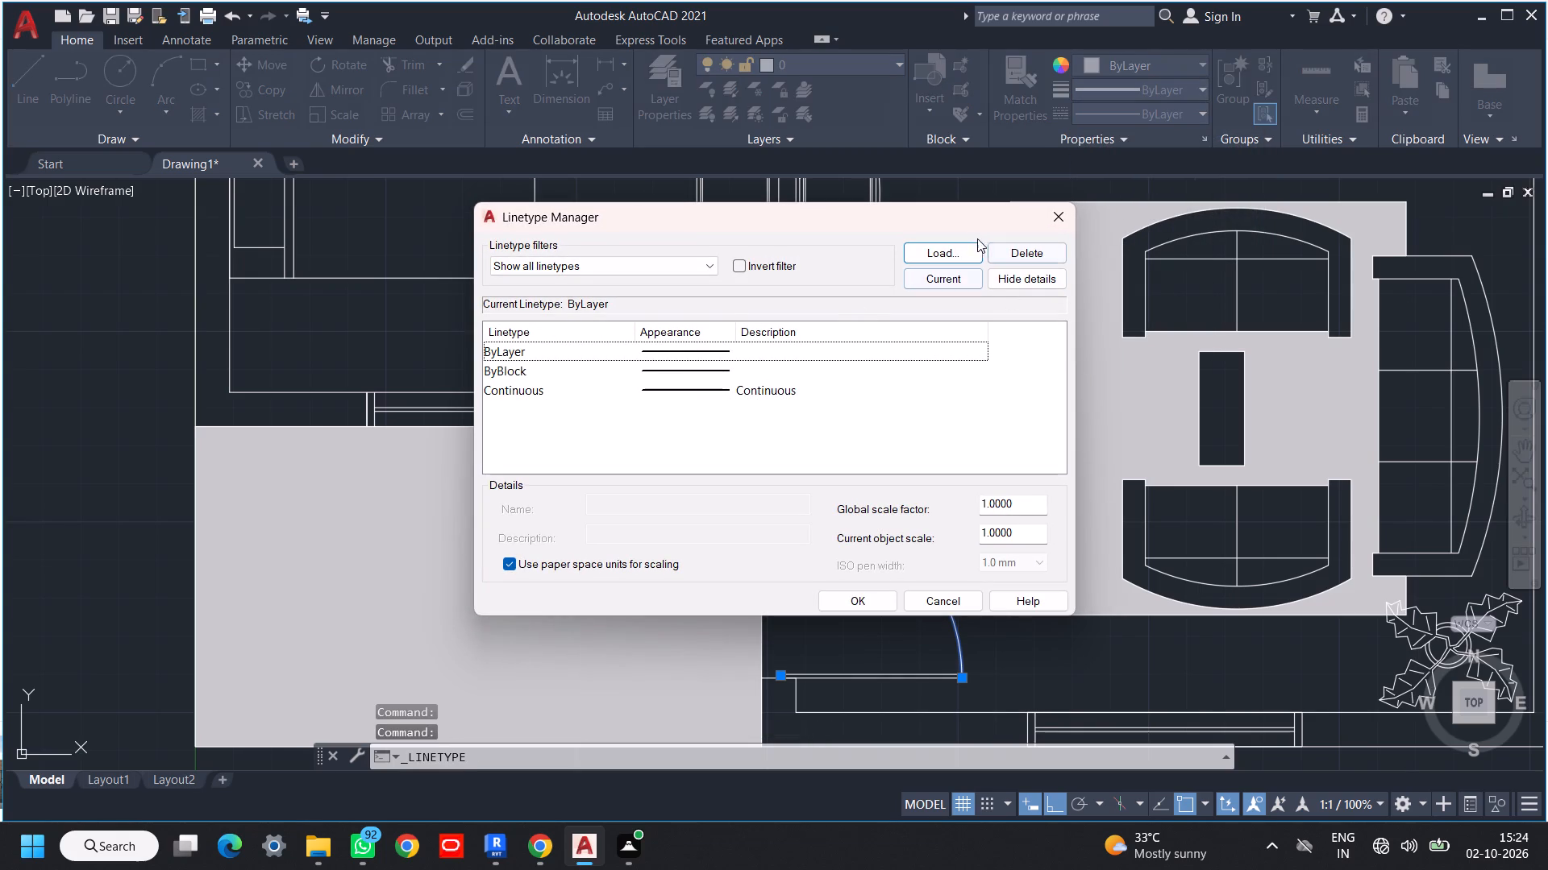
click(955, 243)
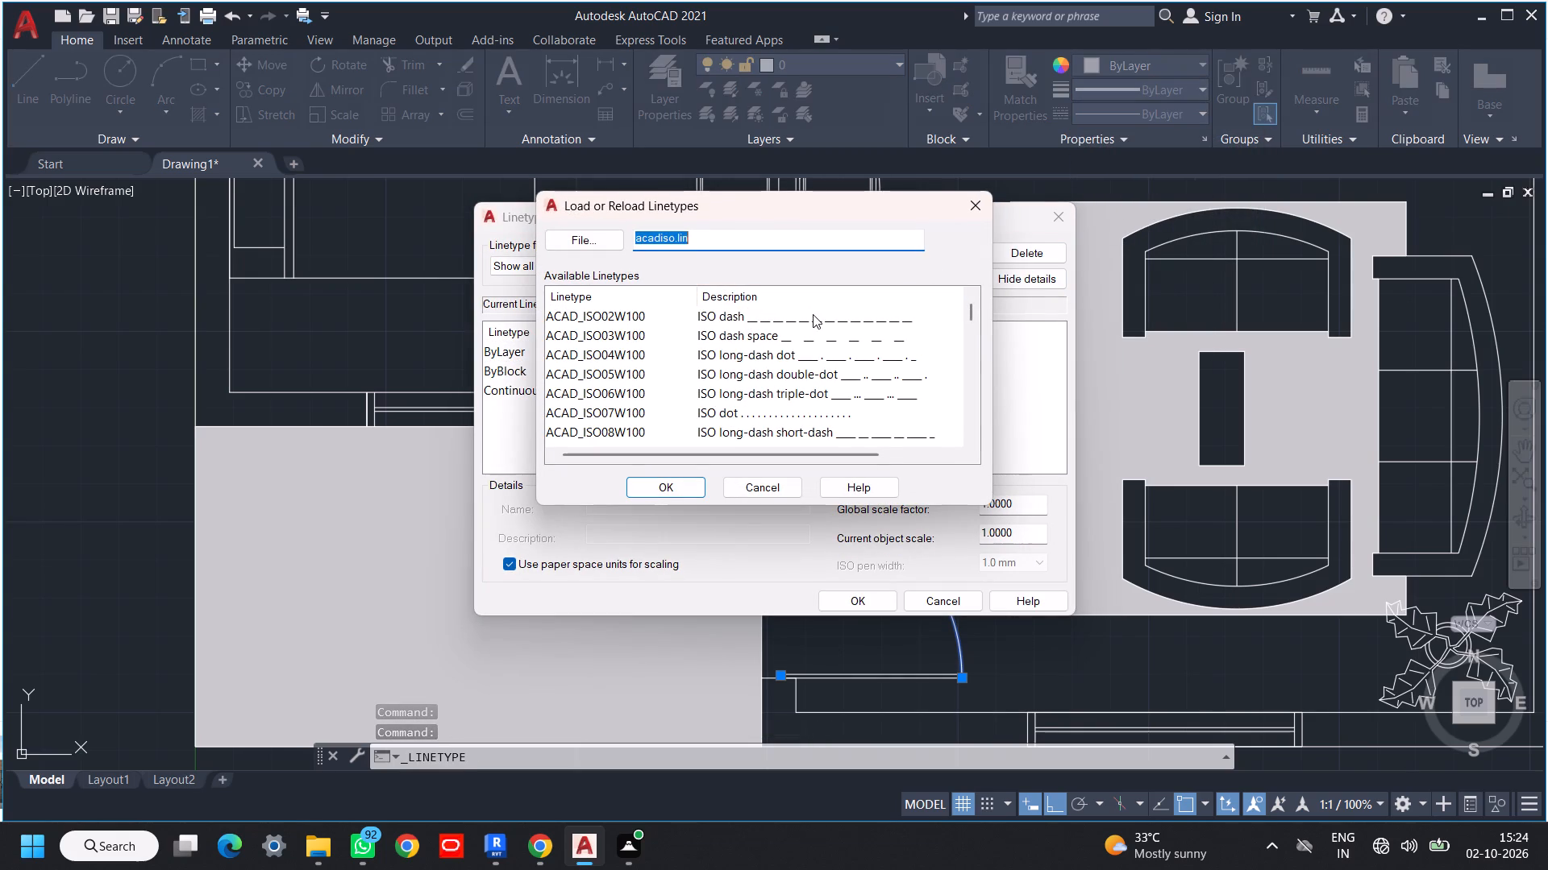
click(813, 314)
click(662, 501)
click(670, 487)
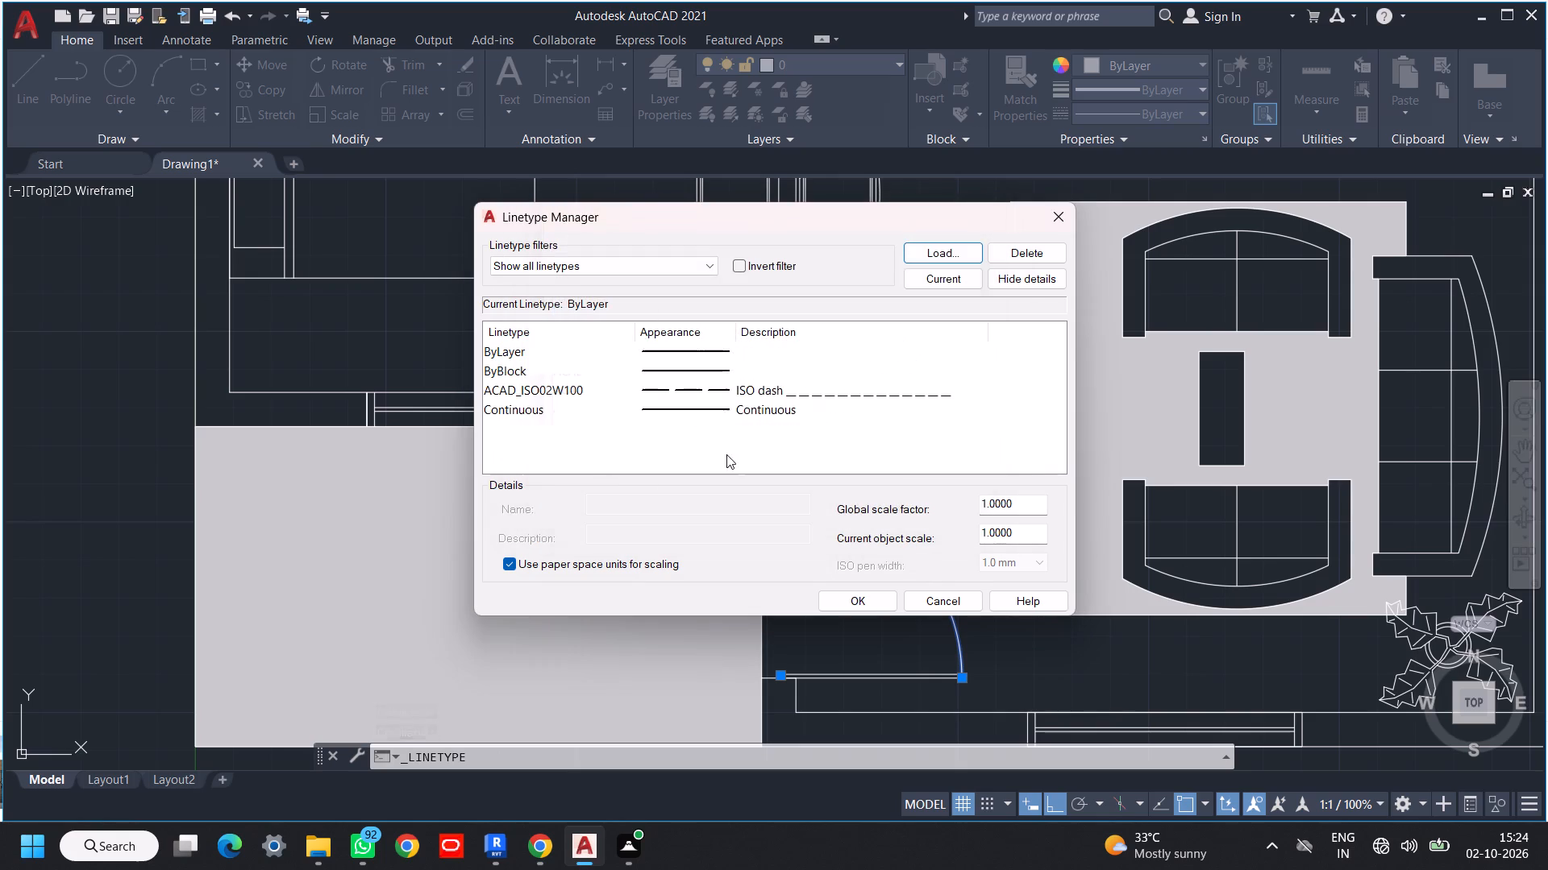
click(861, 602)
Apply the ACAD_ISO02W100 linetype to the entrance door's swing arc.
click(1151, 110)
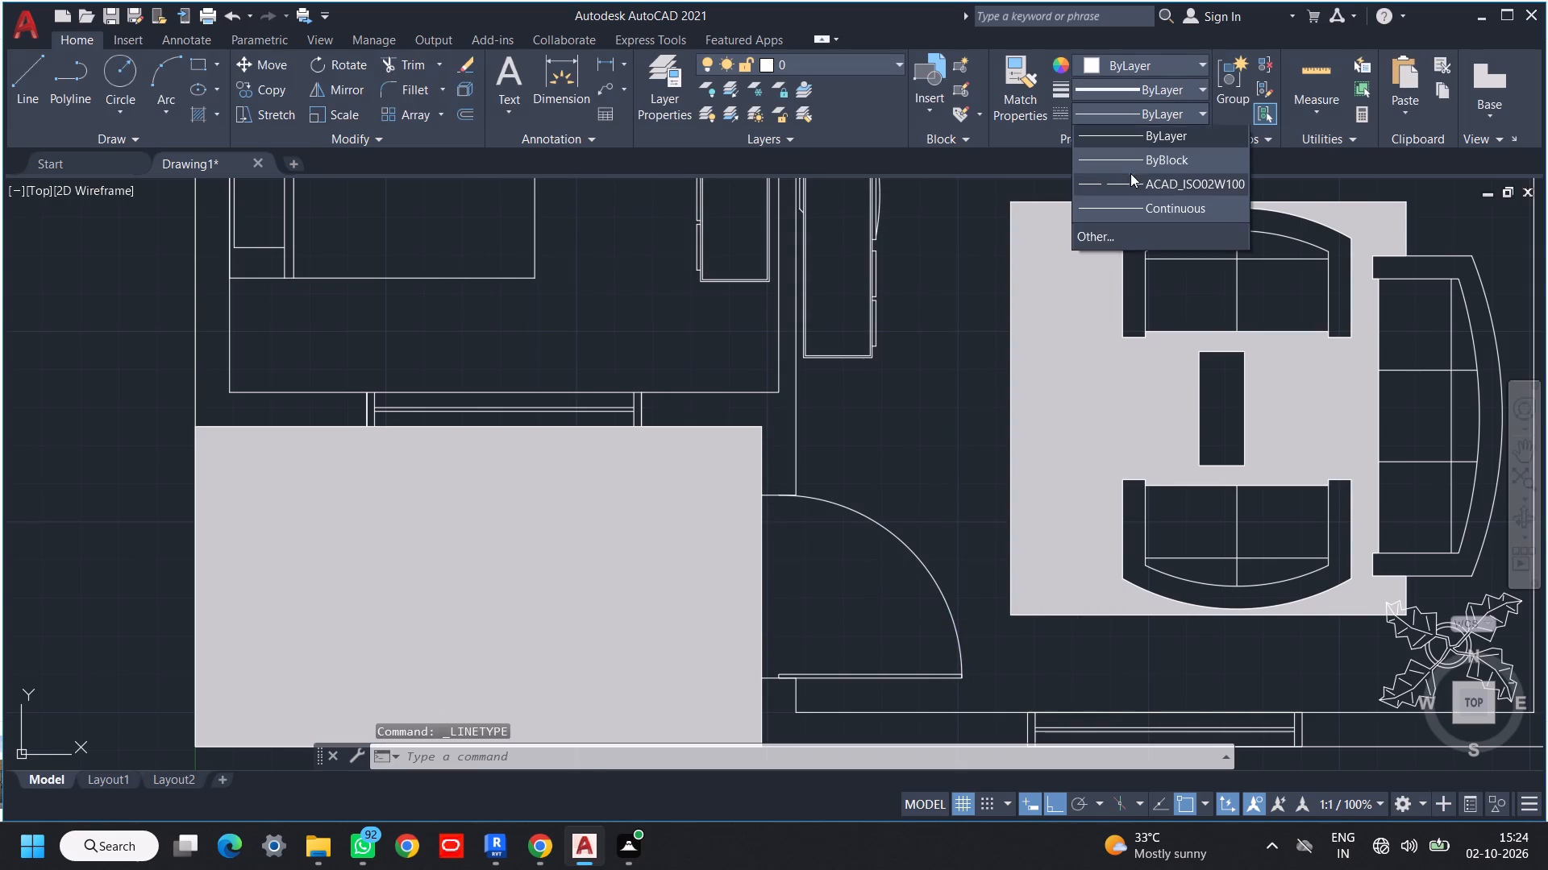
drag(943, 466, 933, 475)
click(873, 545)
click(917, 494)
drag(922, 491, 921, 502)
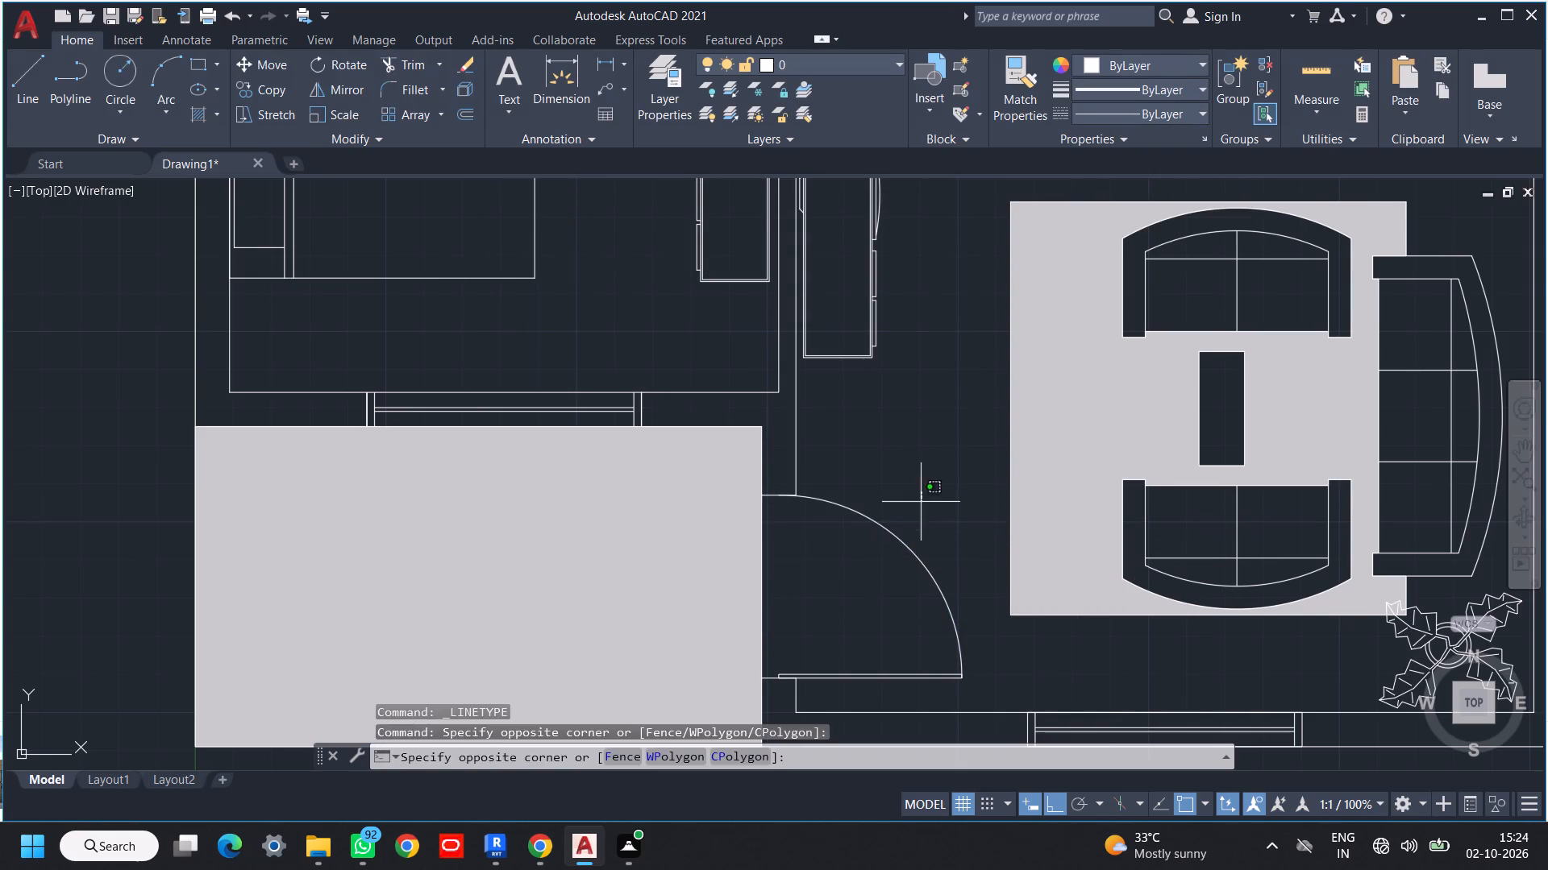
drag(921, 502, 918, 521)
click(880, 583)
click(1125, 114)
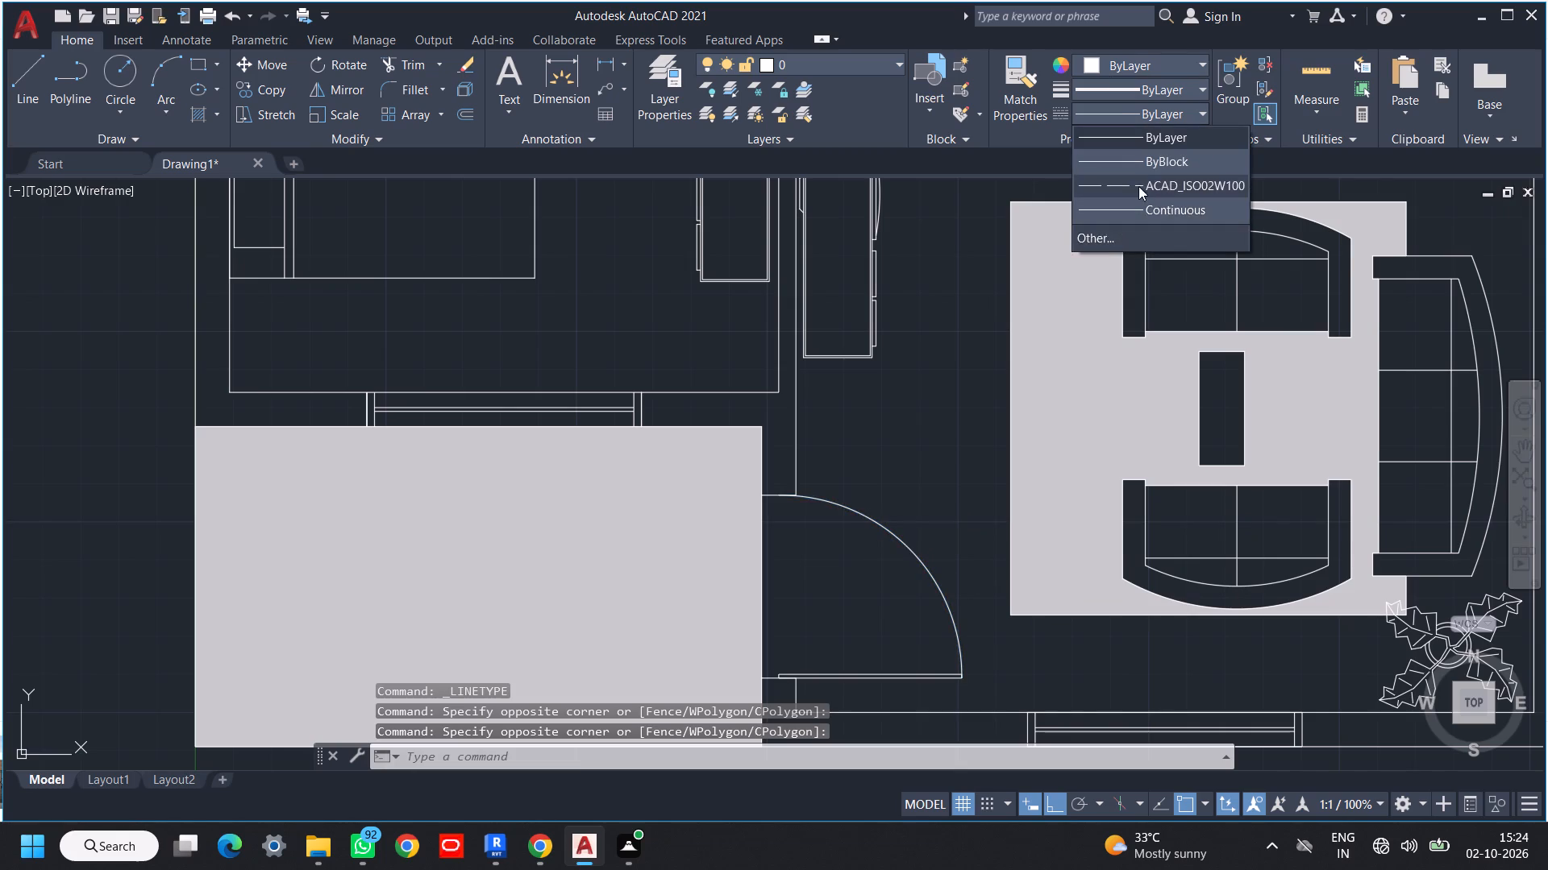
click(1138, 182)
scroll(977, 383, down, 2)
middle_drag(974, 383, 977, 430)
key(Escape)
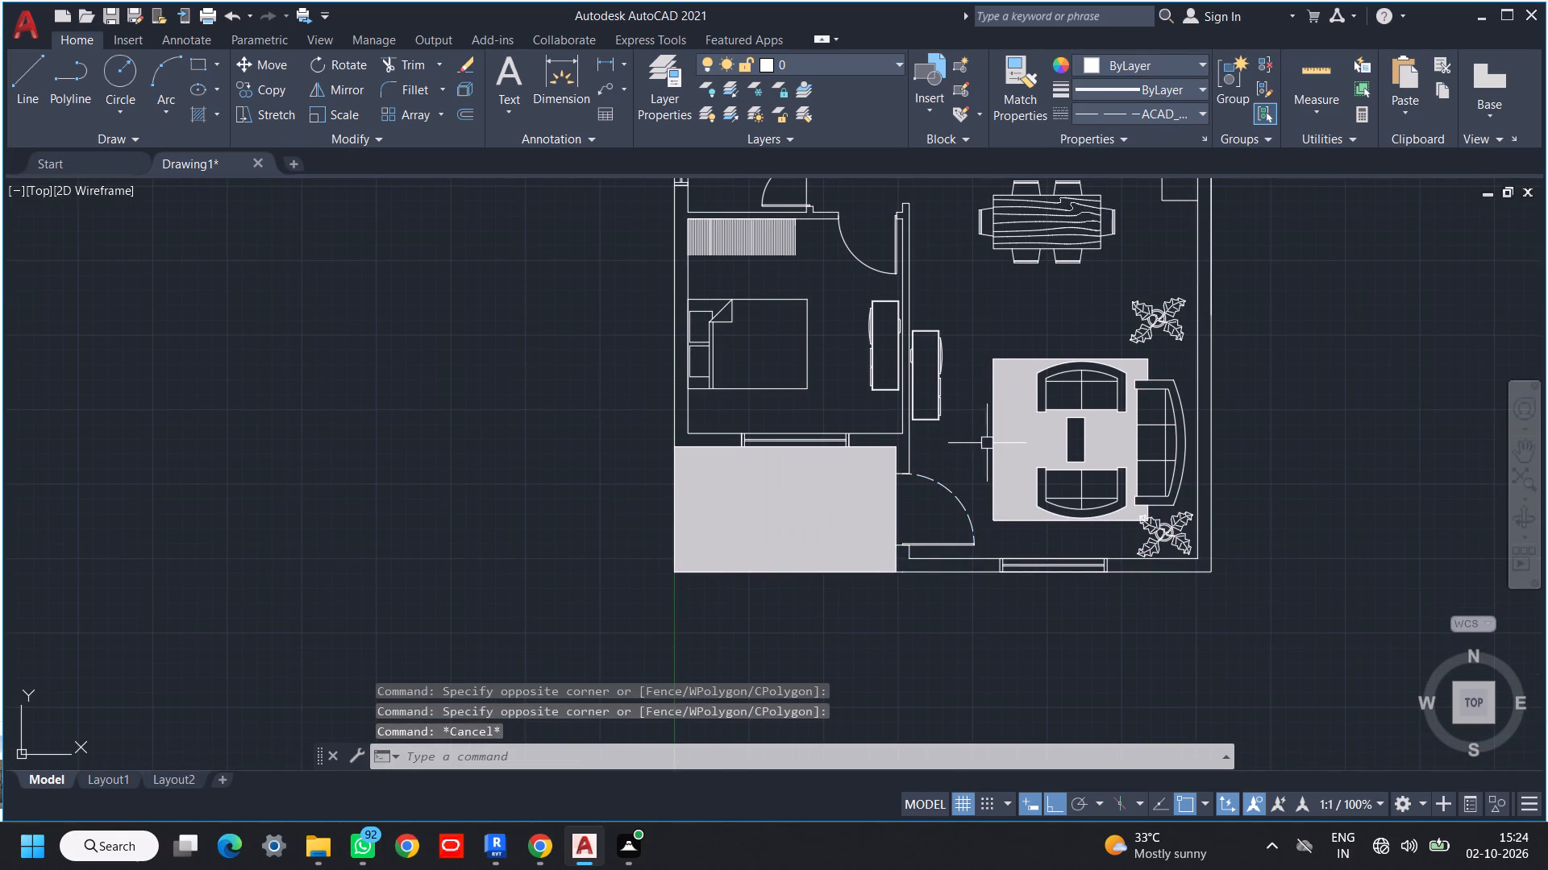
Select the two bedroom doors and the door of the small room between the bedrooms, and run Ungroup on them.
middle_drag(1009, 413, 999, 581)
scroll(883, 430, up, 2)
click(838, 423)
click(819, 442)
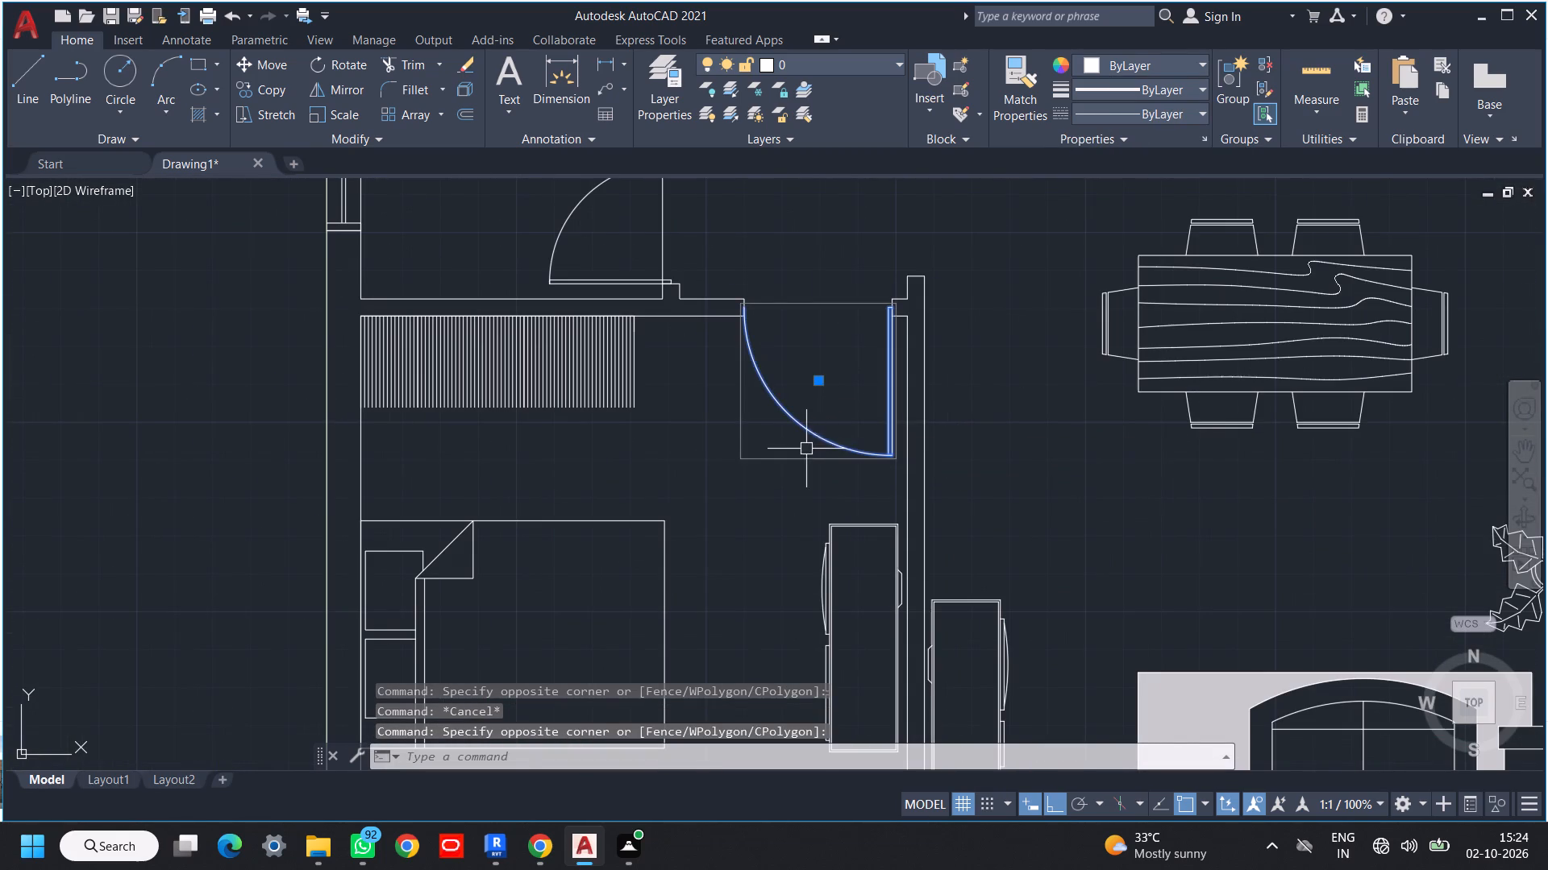
middle_drag(834, 412, 827, 503)
middle_drag(790, 329, 805, 464)
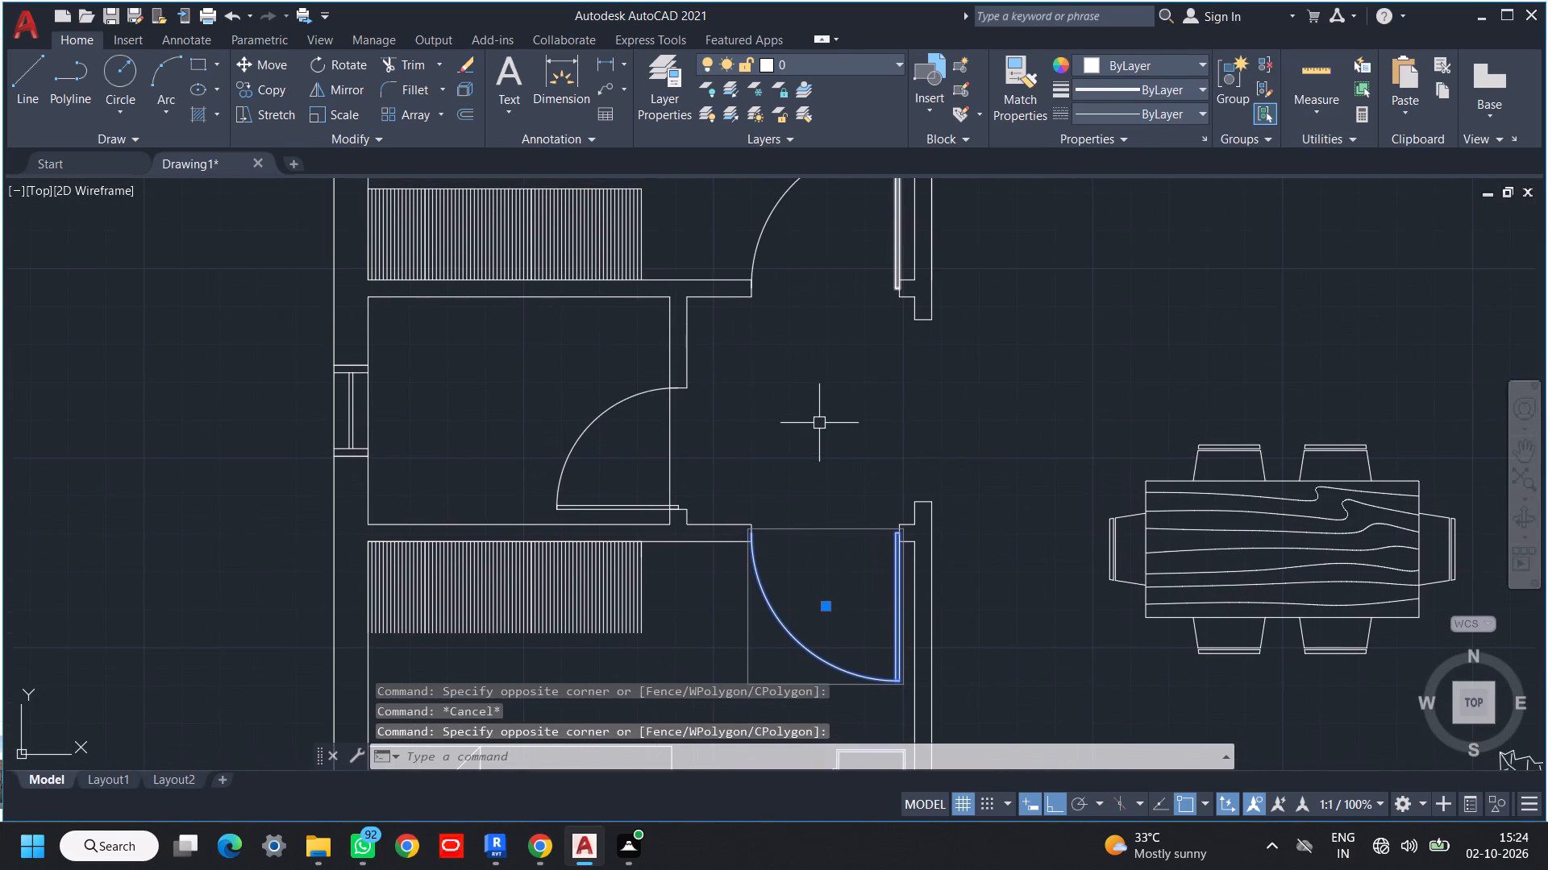
middle_drag(825, 420, 825, 490)
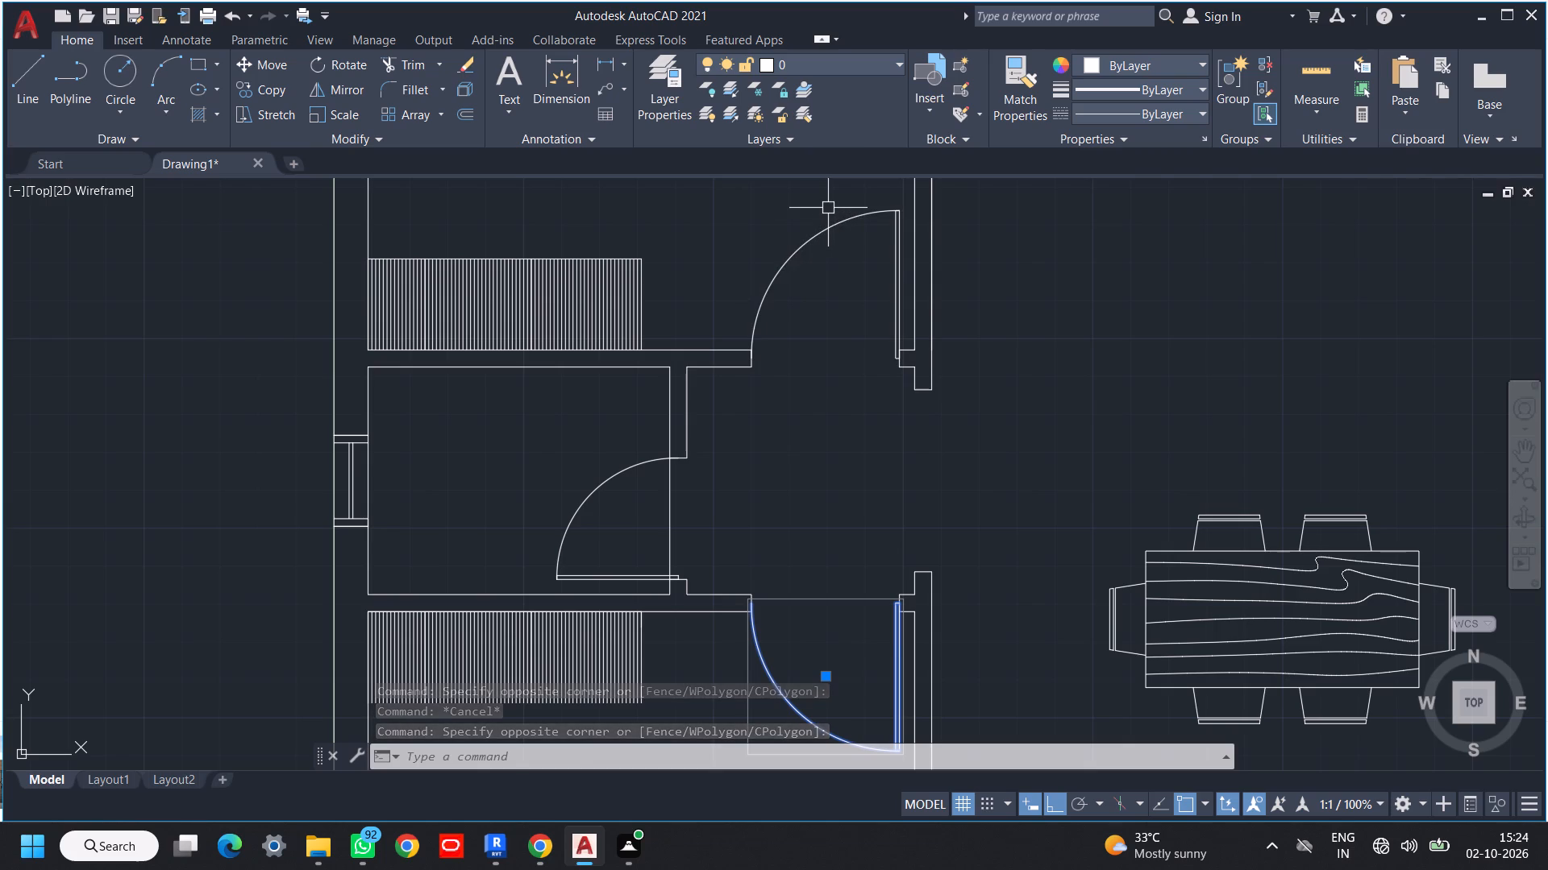
ctrl+click(828, 208)
ctrl+click(787, 300)
click(851, 267)
click(776, 271)
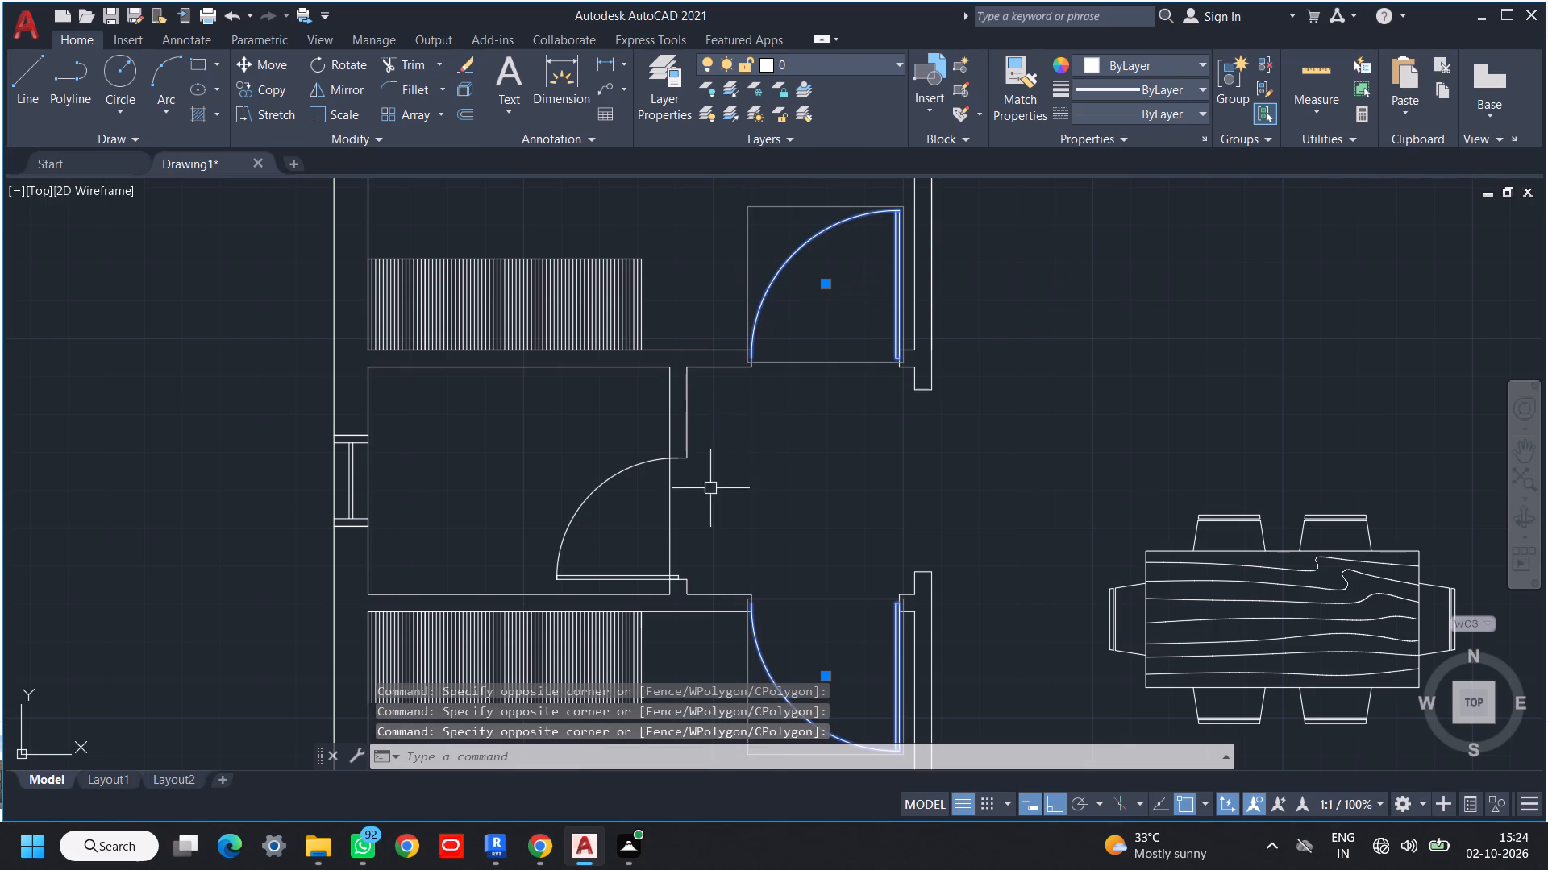
click(698, 499)
click(562, 531)
scroll(731, 496, down, 2)
middle_drag(746, 480, 721, 457)
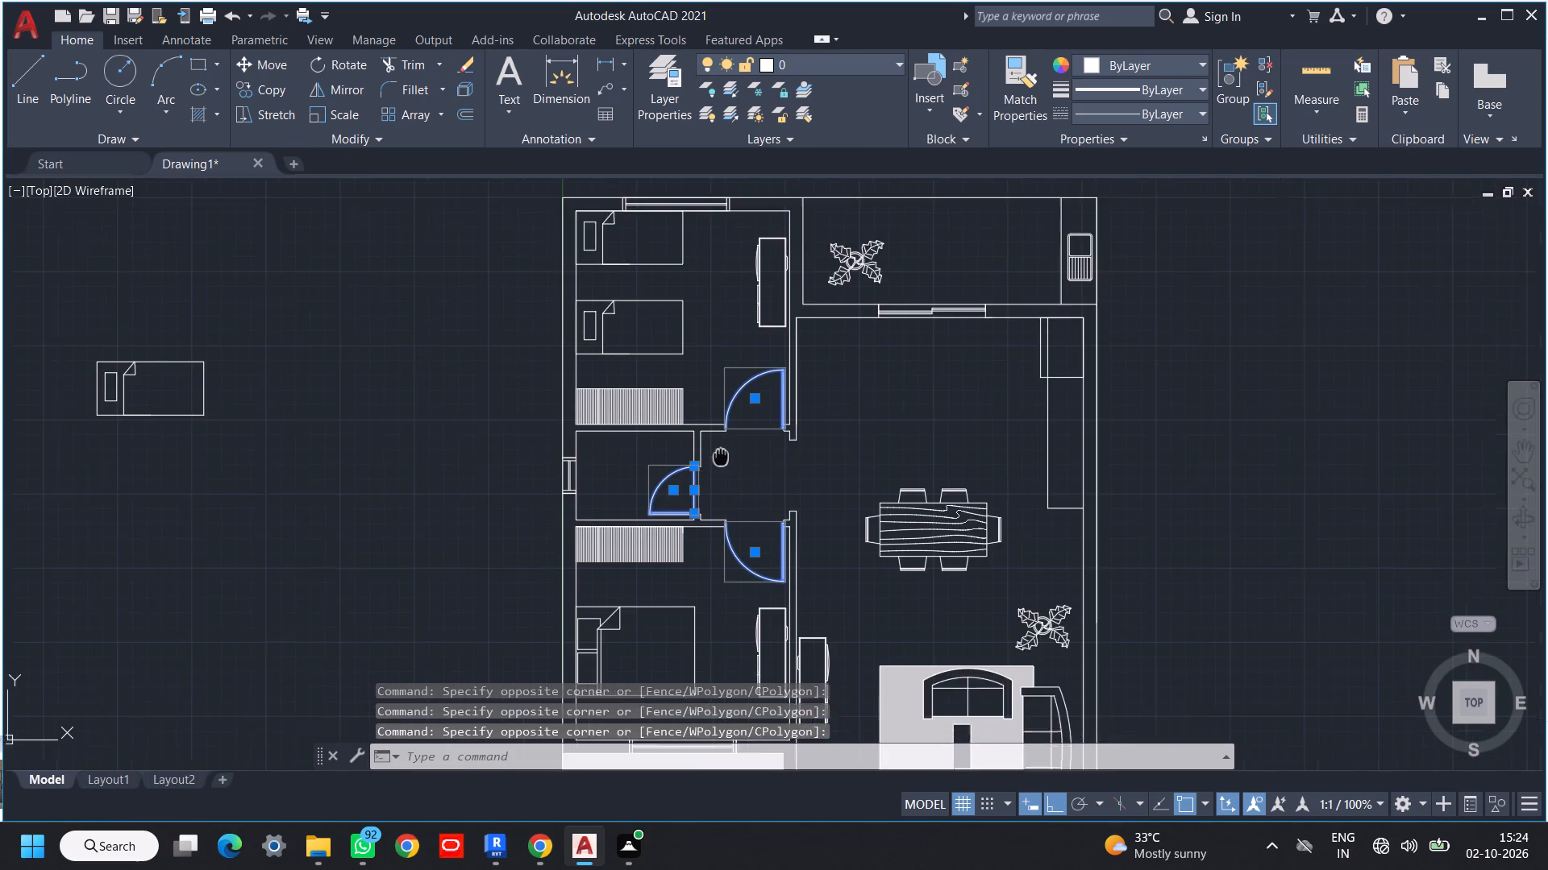
middle_drag(721, 457, 645, 390)
scroll(668, 383, down, 1)
middle_drag(695, 375, 692, 334)
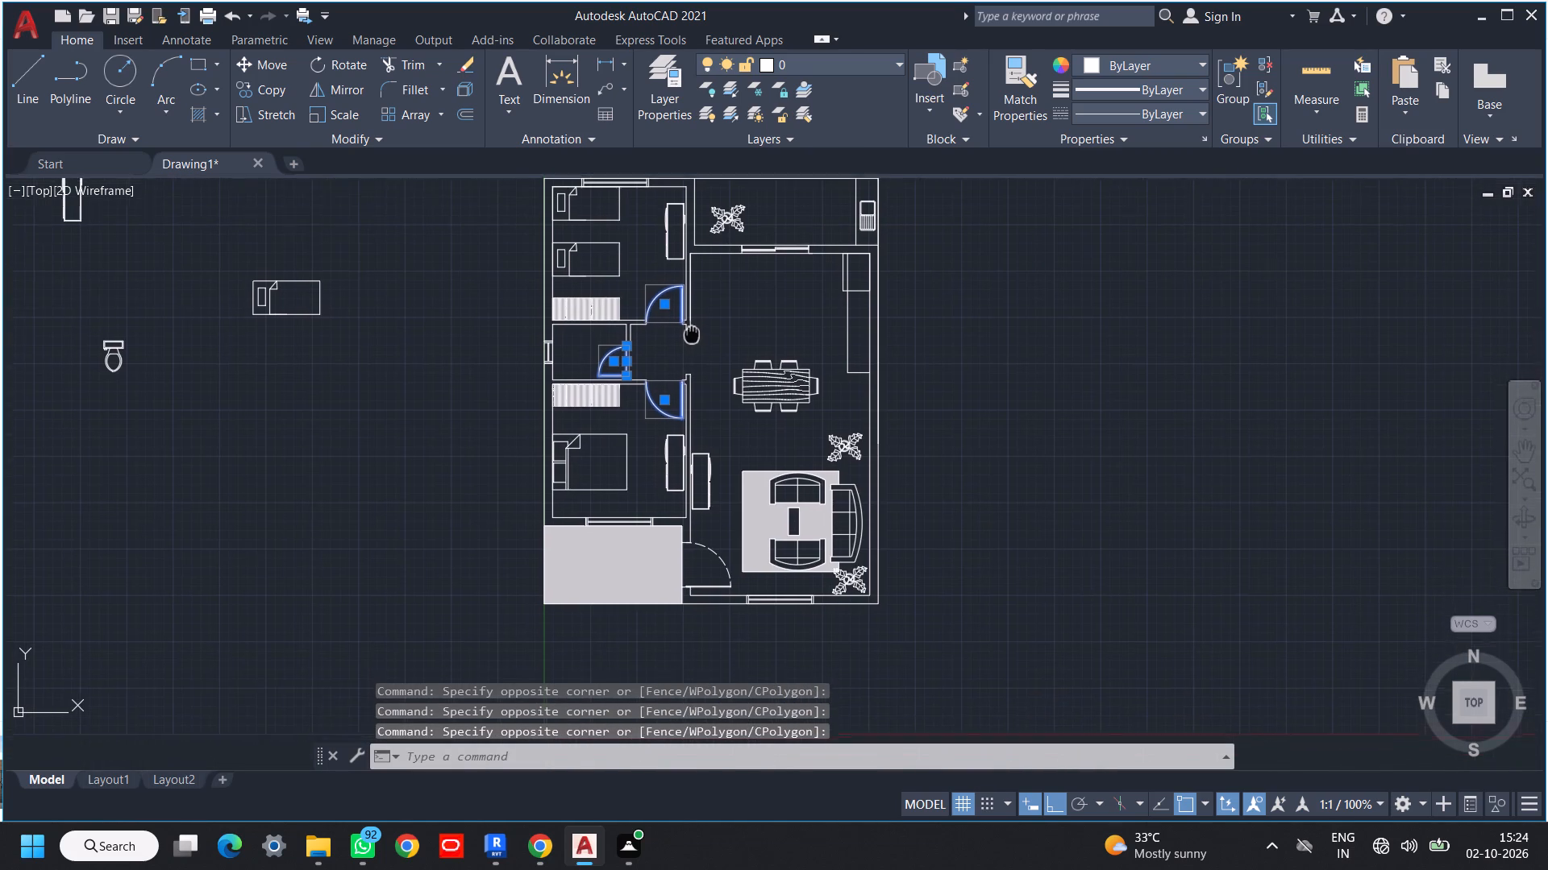
middle_drag(692, 334, 694, 350)
text(ungr)
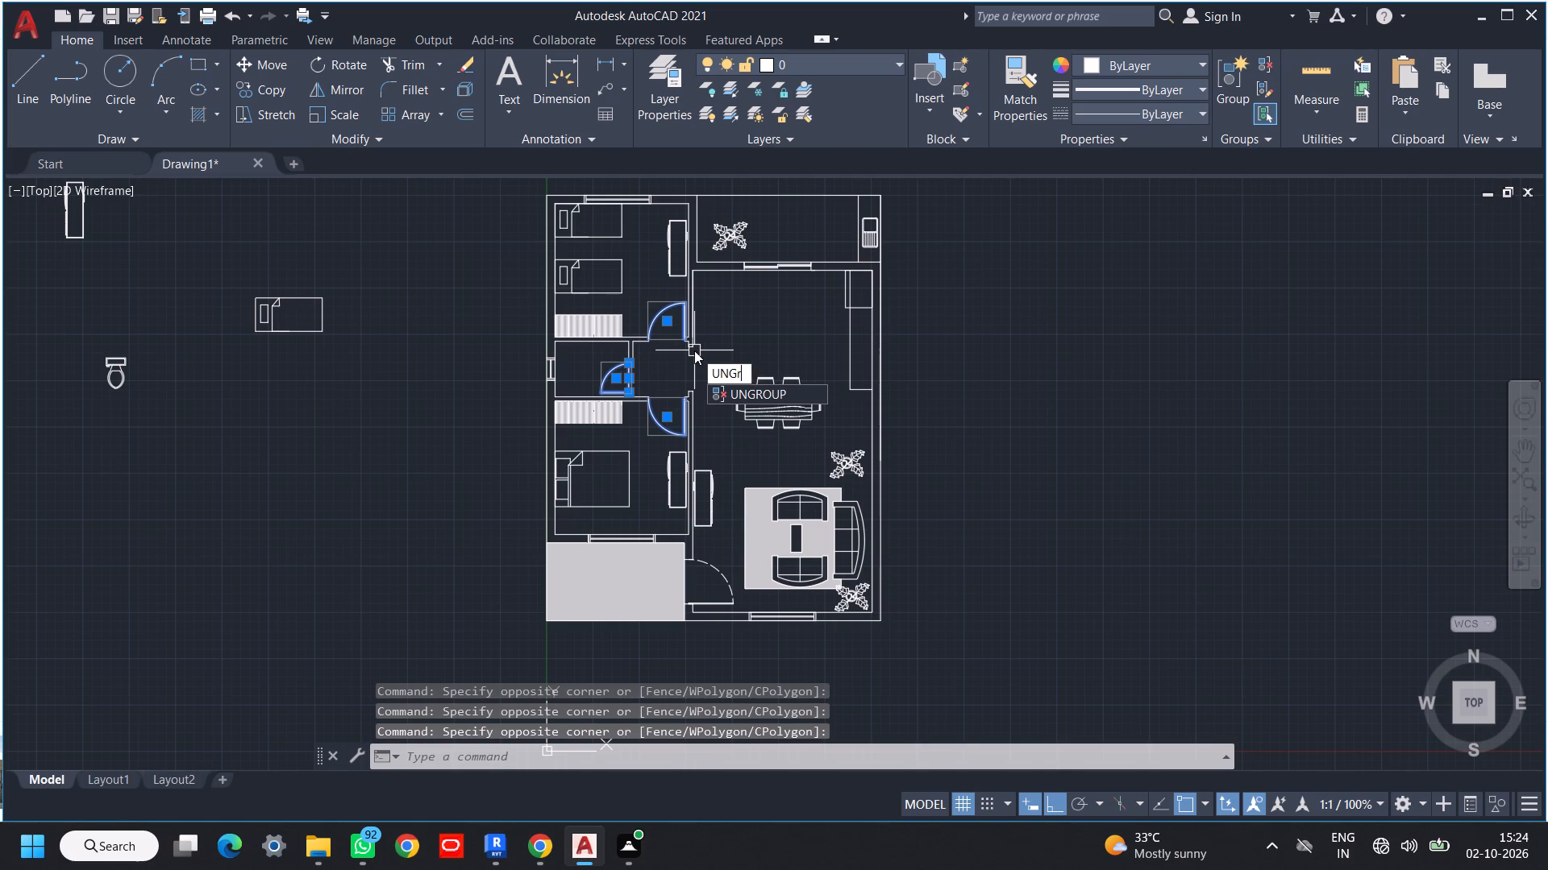
key(Return)
drag(742, 404, 694, 350)
Ungroup the door of the upper, two-bed bedroom.
scroll(607, 339, up, 1)
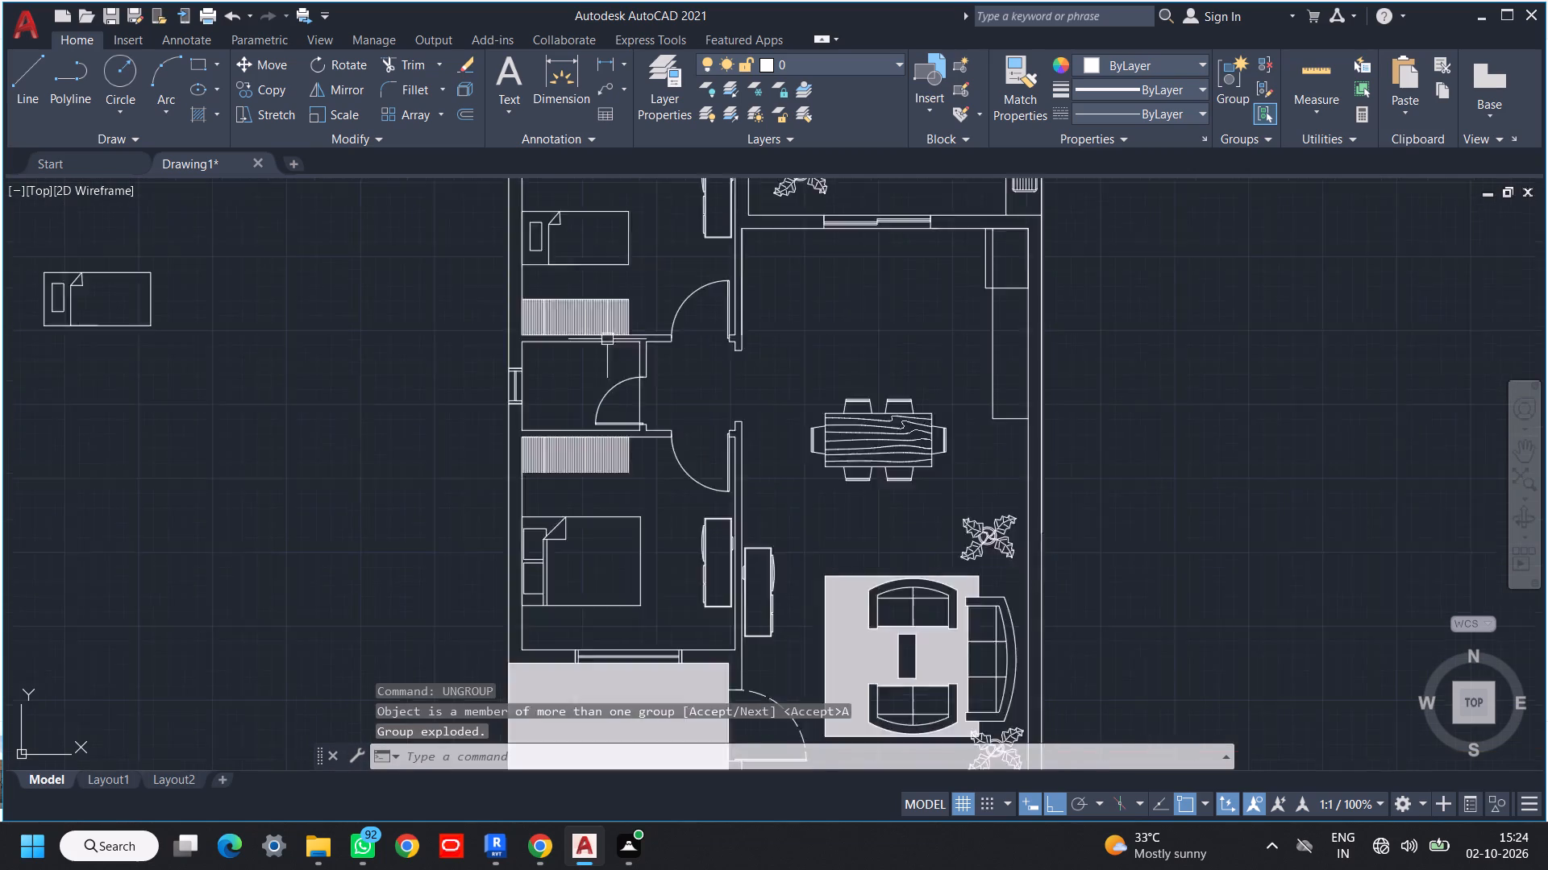
scroll(607, 339, up, 1)
click(716, 300)
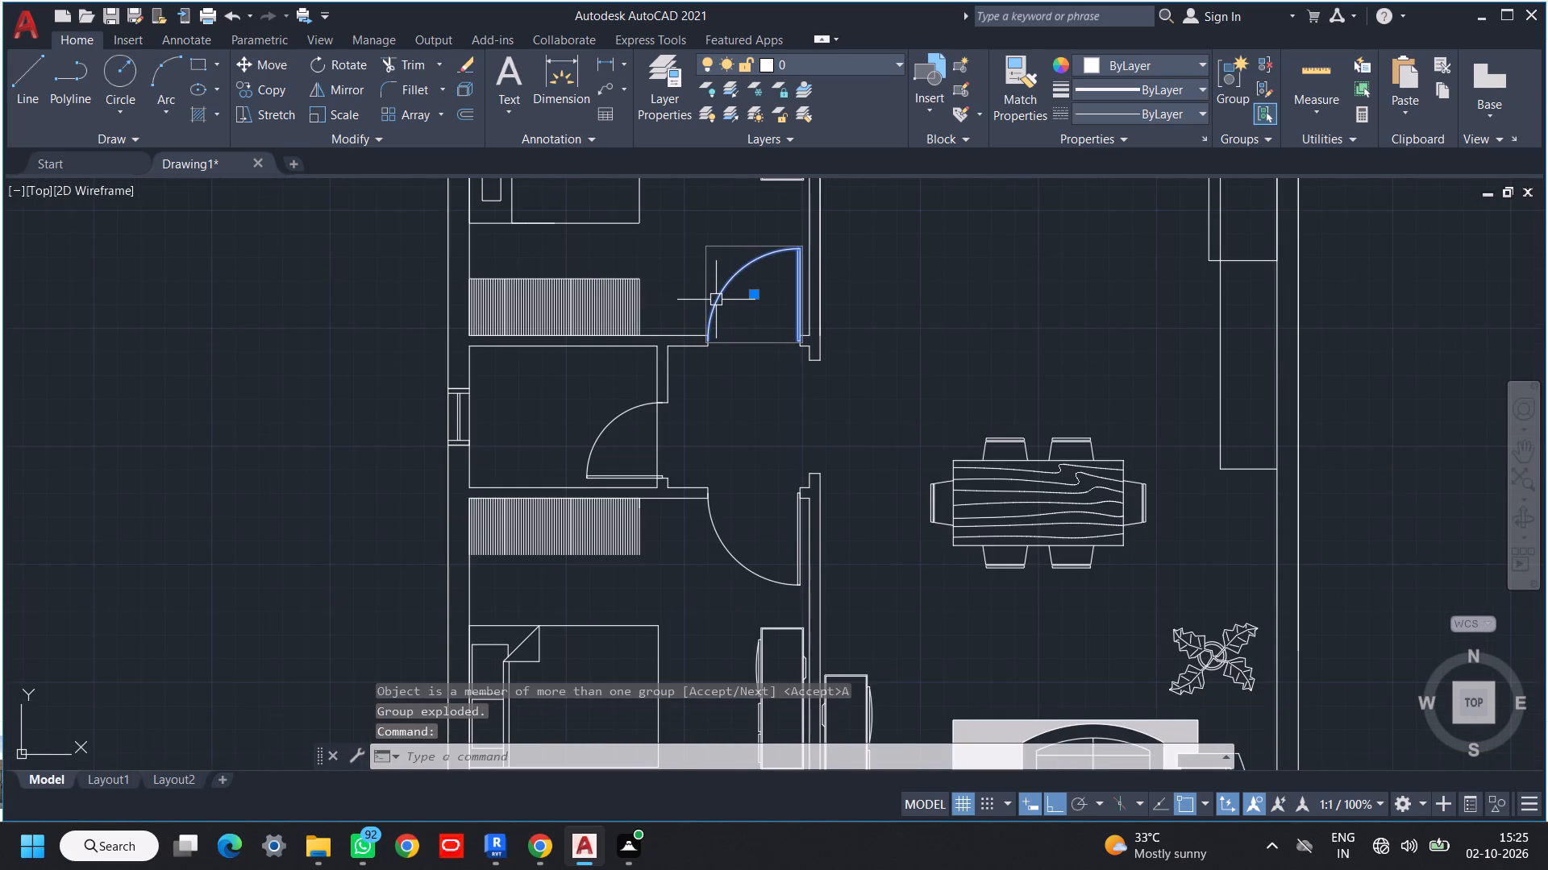
text(ung)
key(Return)
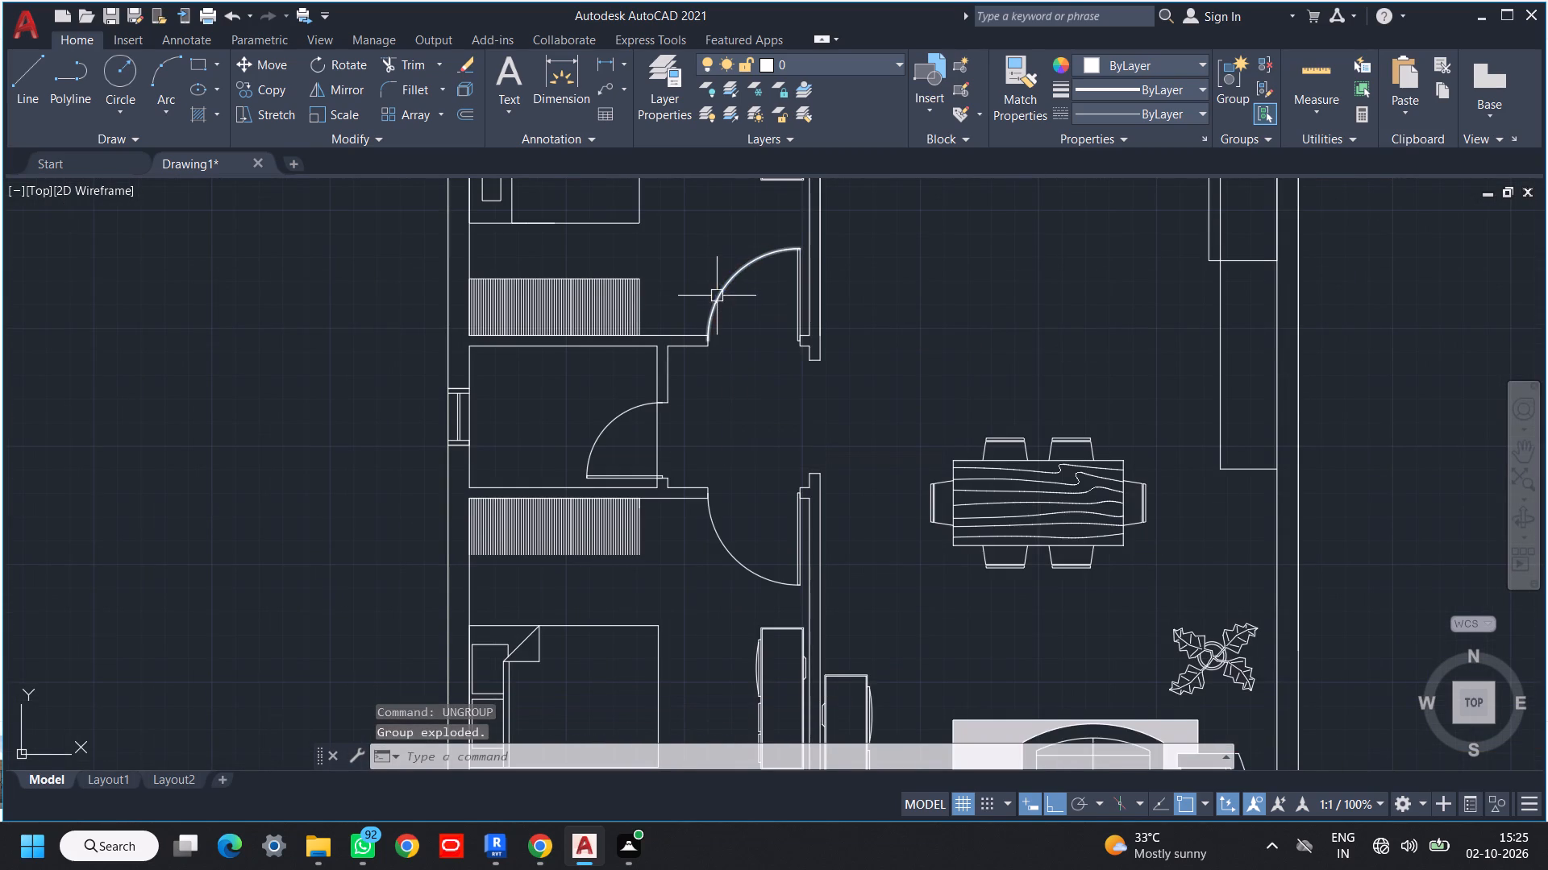
Apply the ACAD_ISO02W100 linetype to the swing arc of the upper bedroom door.
click(724, 288)
scroll(757, 288, up, 2)
middle_drag(749, 305, 653, 399)
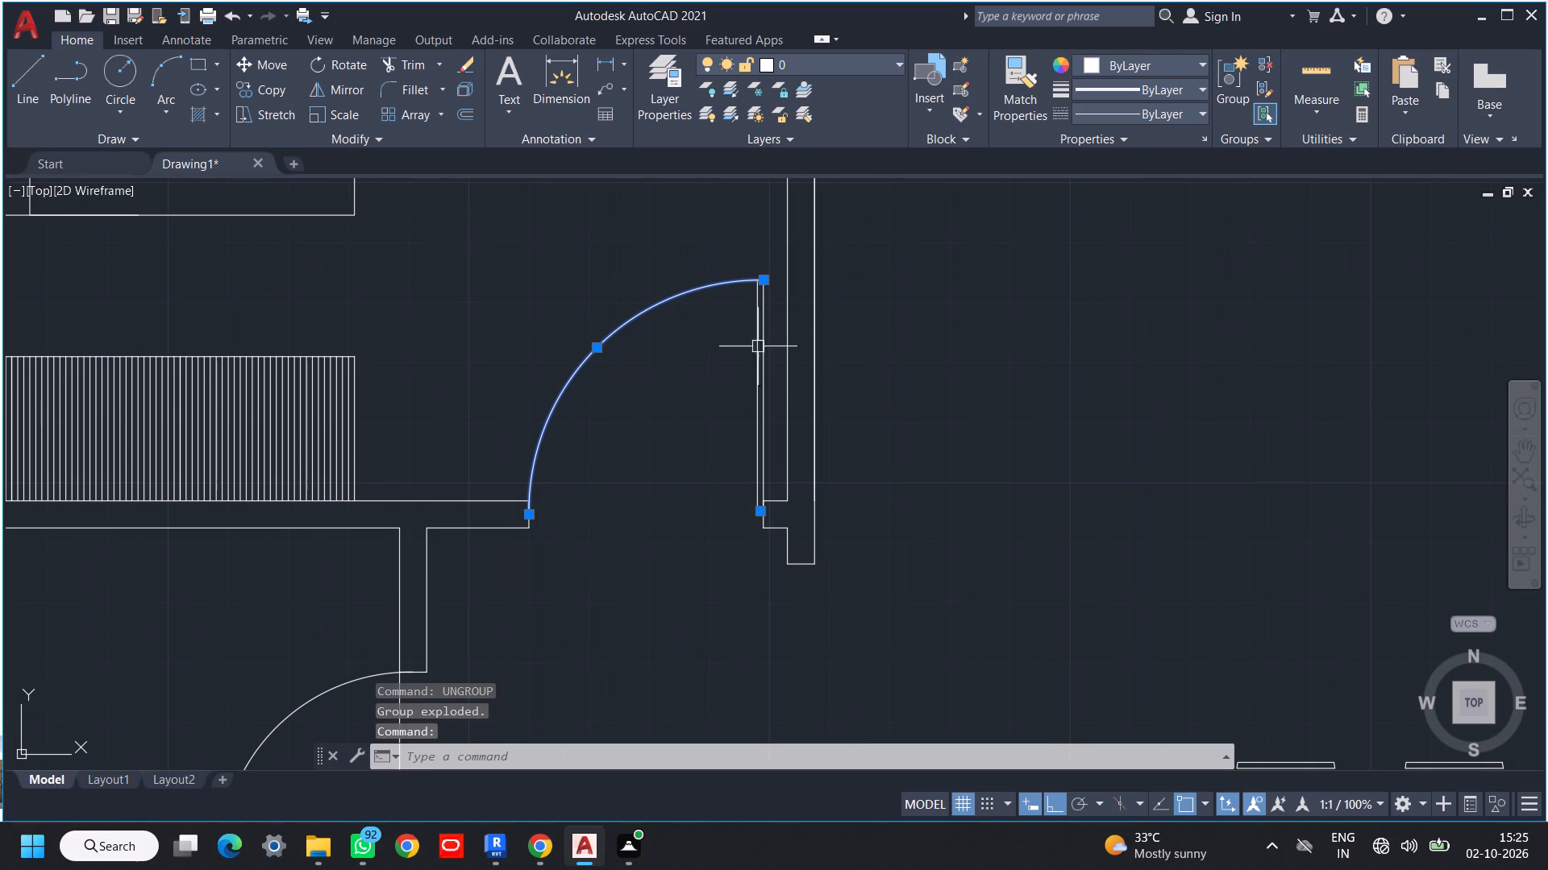
click(1111, 105)
click(1162, 186)
scroll(1018, 394, down, 3)
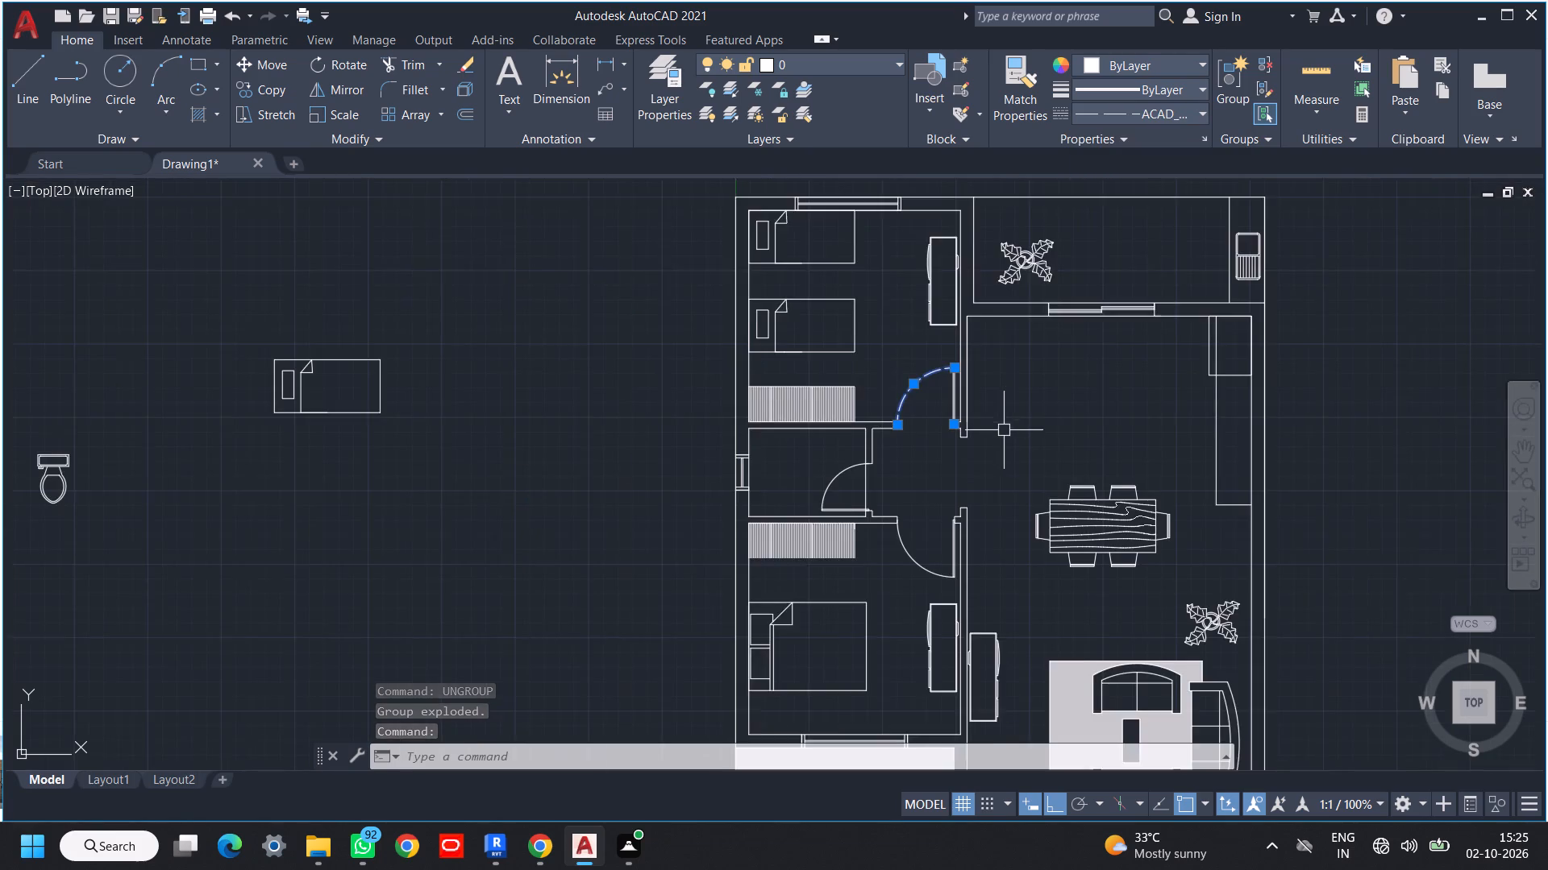
Apply the ACAD_ISO02W100 linetype to the swing arc of the lower bedroom door.
middle_drag(999, 419, 997, 266)
scroll(917, 436, up, 3)
click(930, 350)
middle_drag(924, 365, 841, 528)
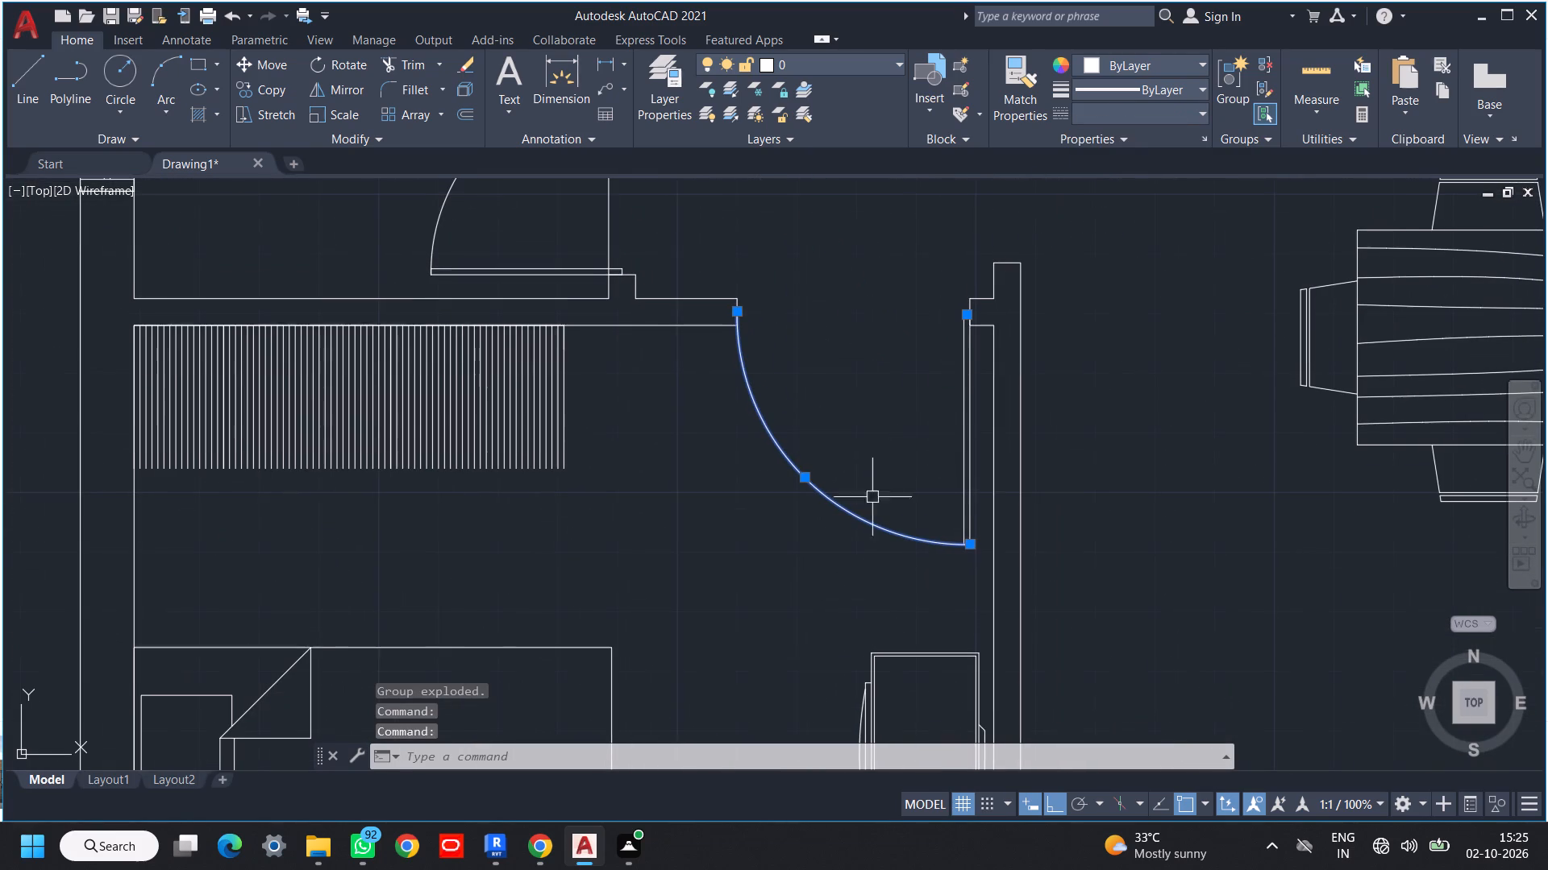
click(1128, 121)
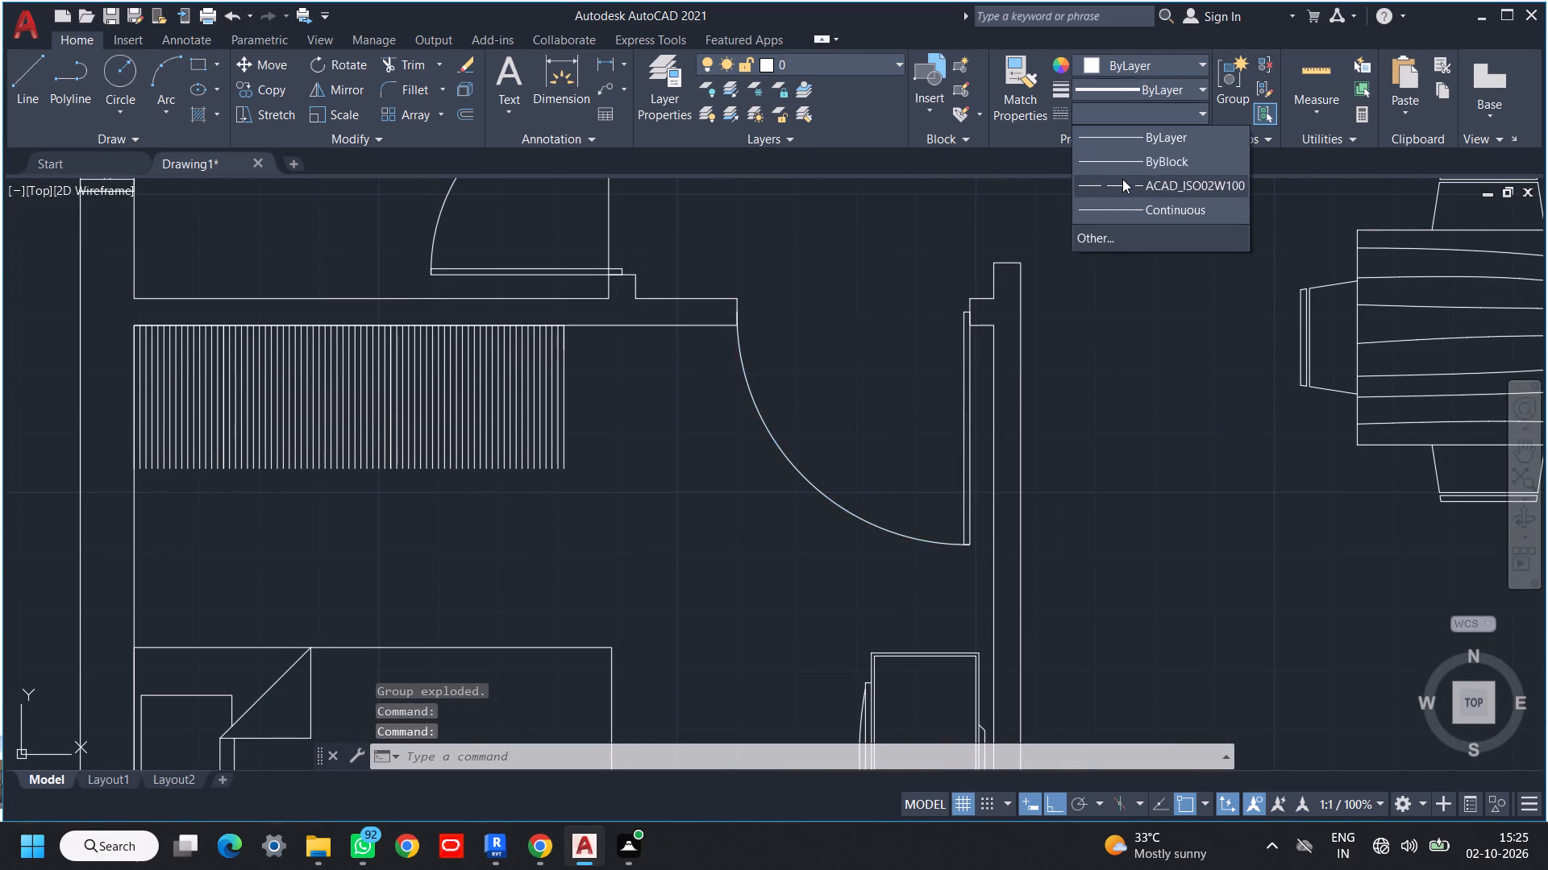
click(1122, 179)
middle_drag(835, 333, 1011, 552)
Ungroup the door of the small room between the two bedrooms.
click(667, 356)
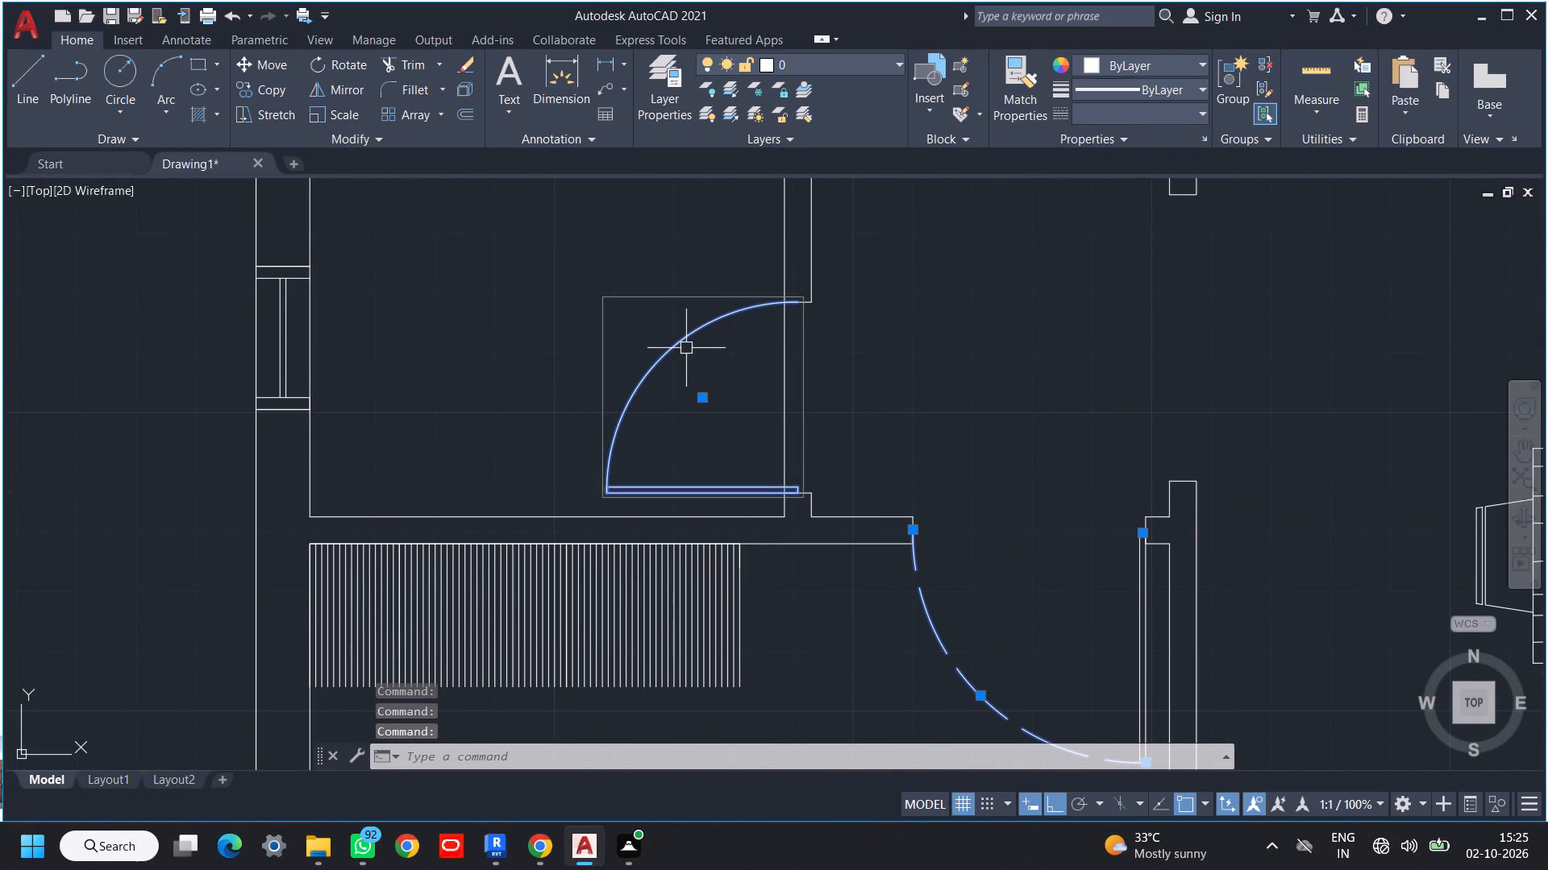
text(un)
key(g)
key(Return)
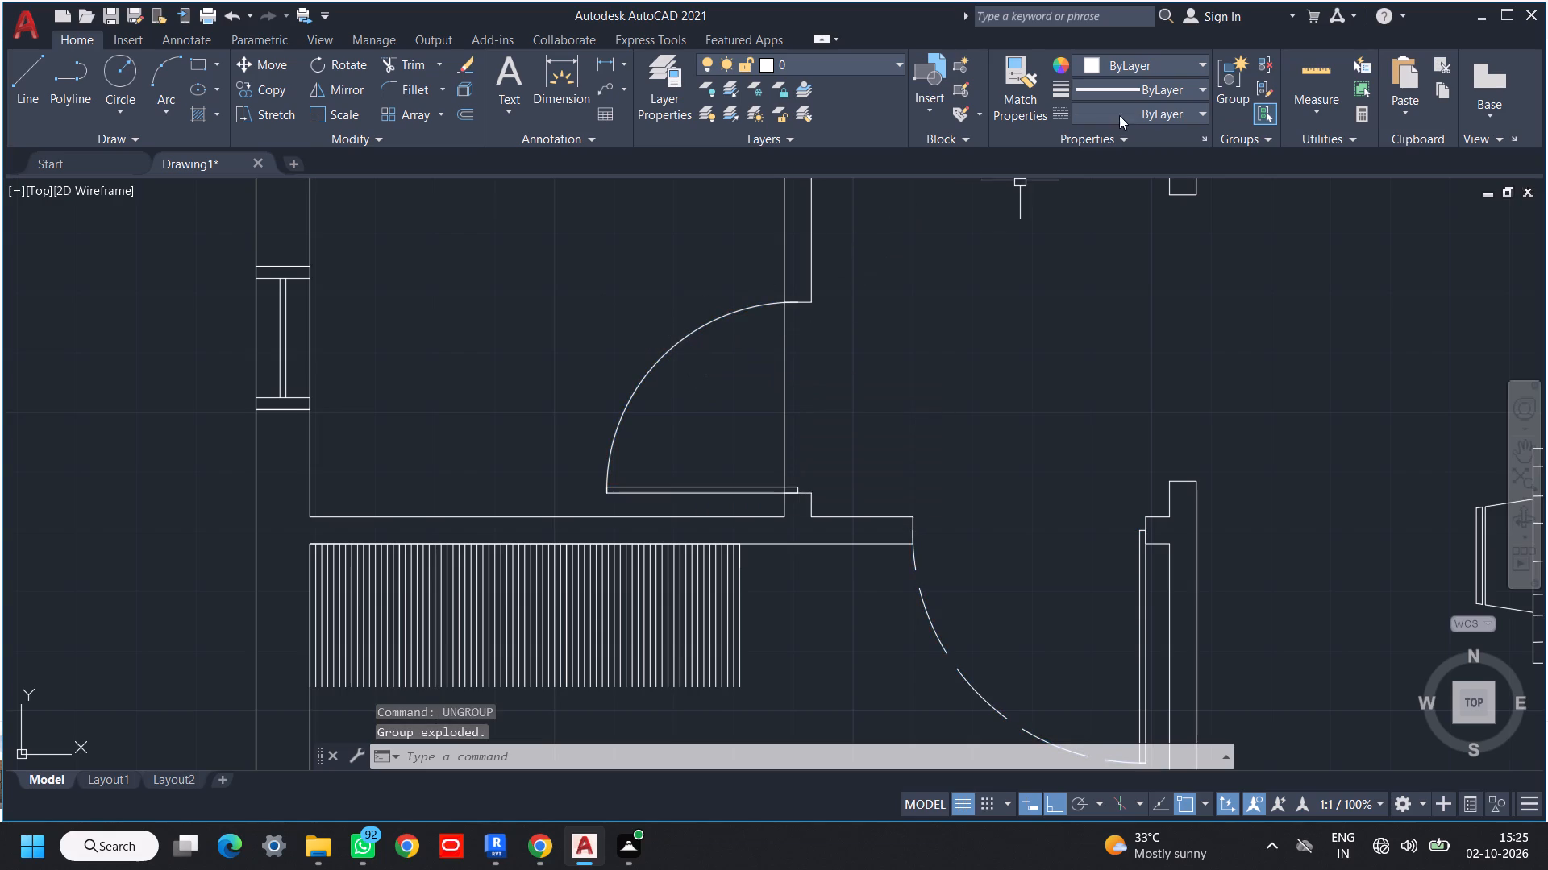
Apply the ACAD_ISO02W100 linetype to the swing arc of the small middle room's door.
click(1123, 109)
click(1114, 185)
click(655, 407)
click(568, 407)
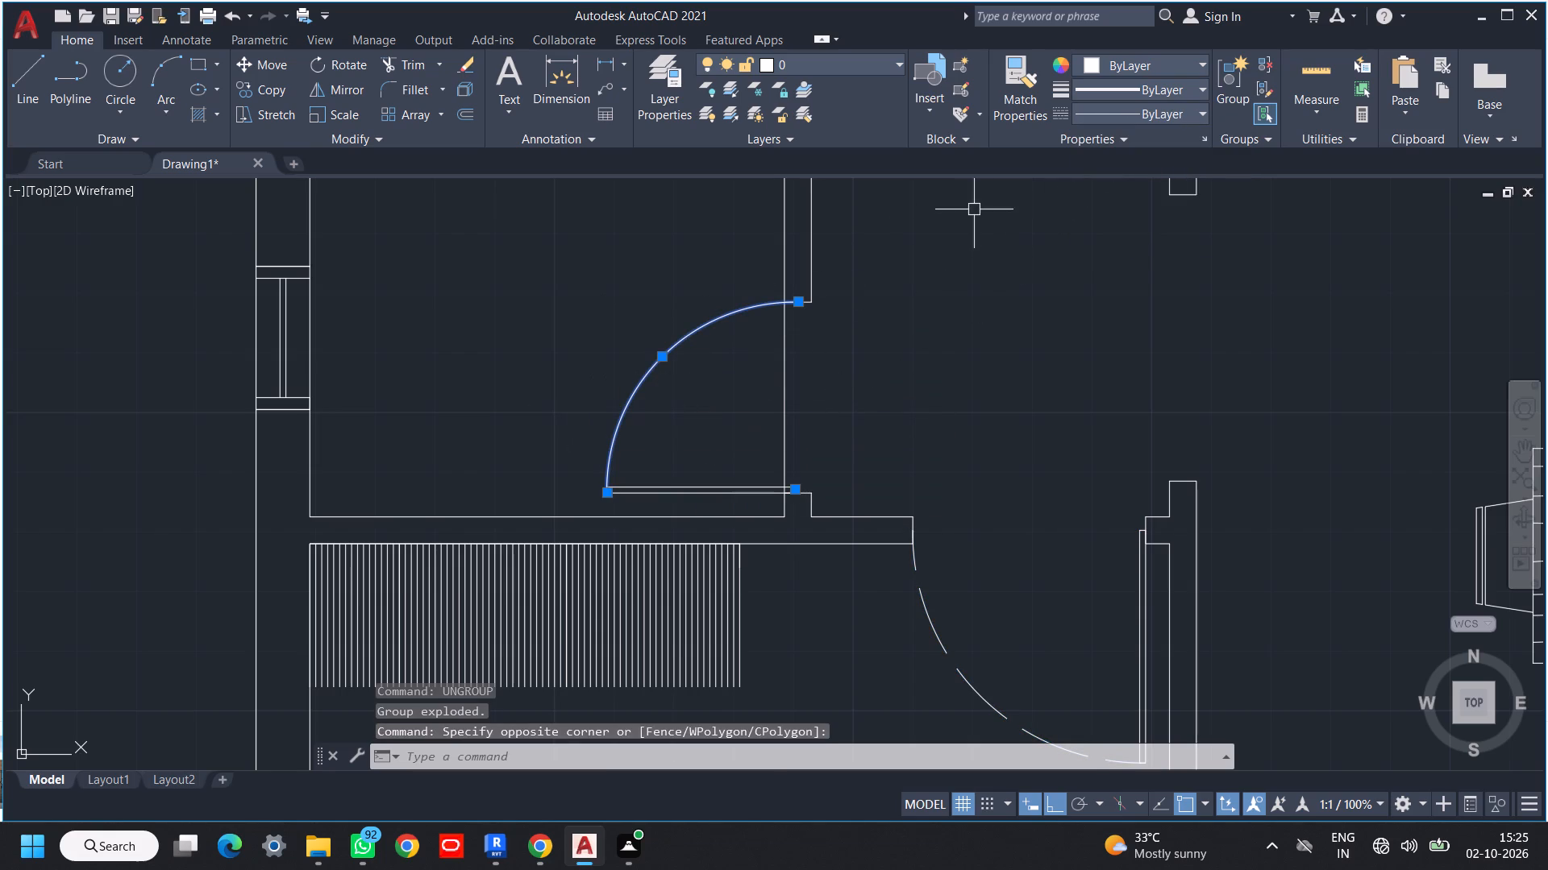
click(1168, 114)
click(1155, 189)
drag(888, 413, 878, 413)
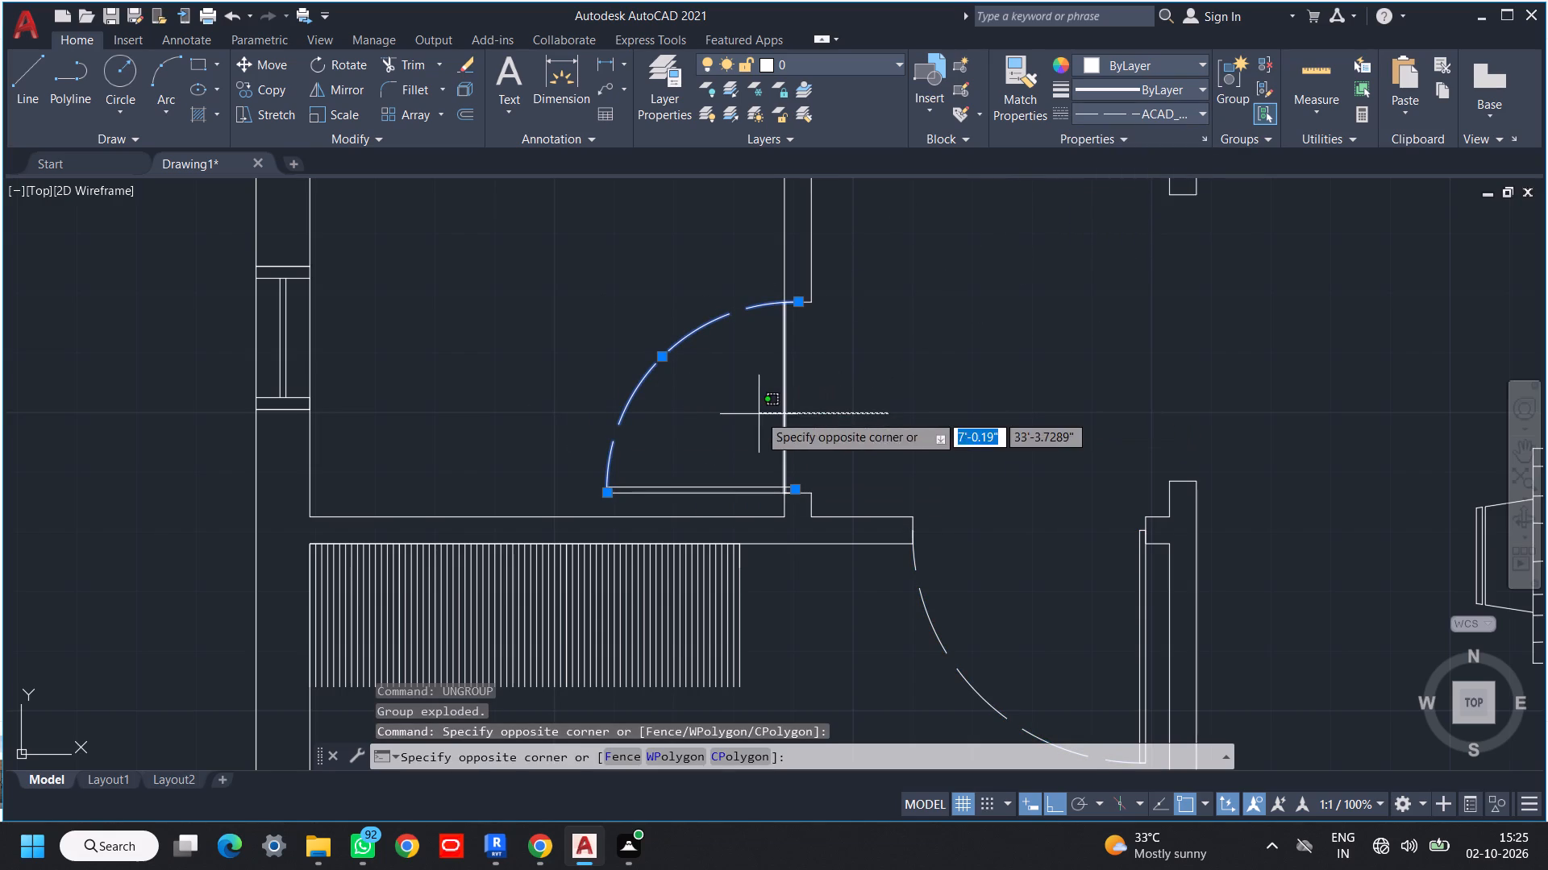
click(742, 414)
scroll(816, 414, down, 1)
middle_drag(841, 423, 791, 449)
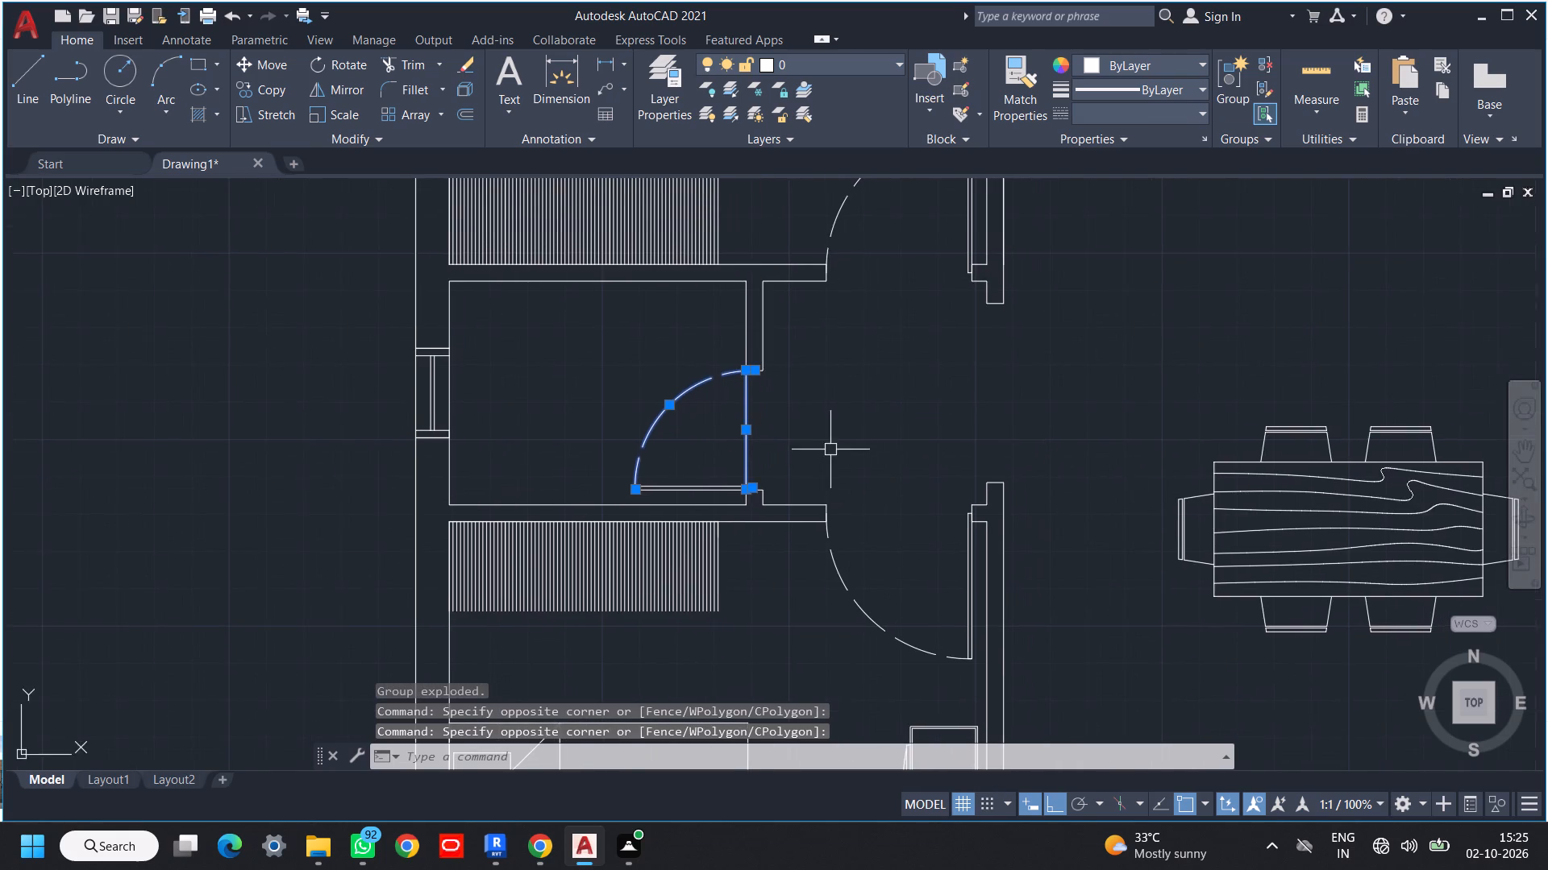
scroll(832, 450, down, 1)
middle_drag(847, 439, 859, 435)
key(Escape)
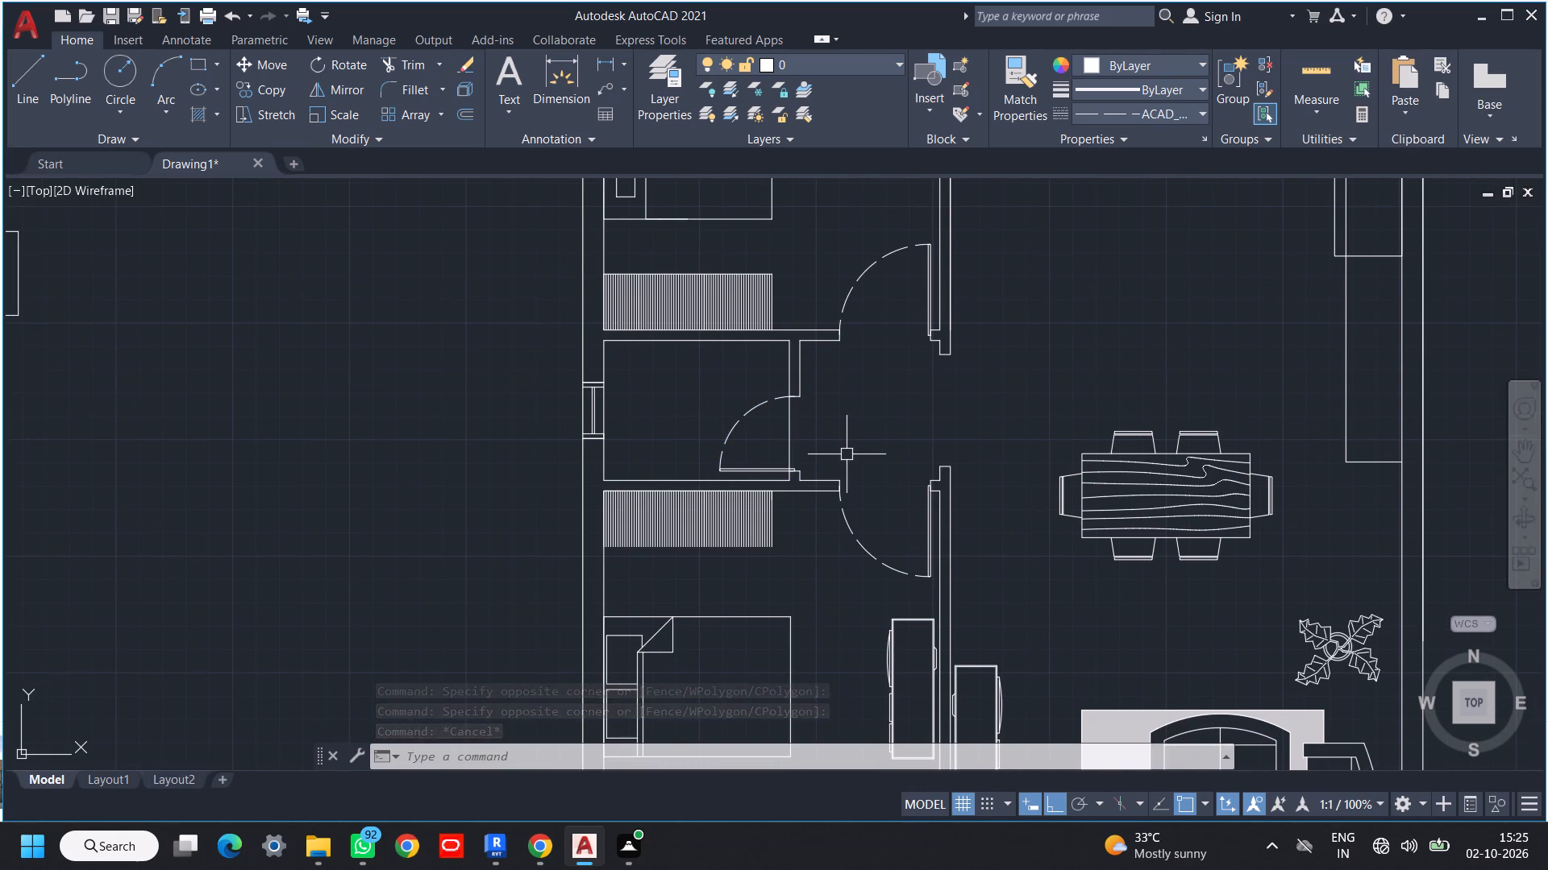
Hatch the floor of the small room between the bedrooms with the HONEY pattern, outside the door's swing.
scroll(850, 514, down, 1)
middle_drag(826, 464, 819, 441)
text(h)
key(space)
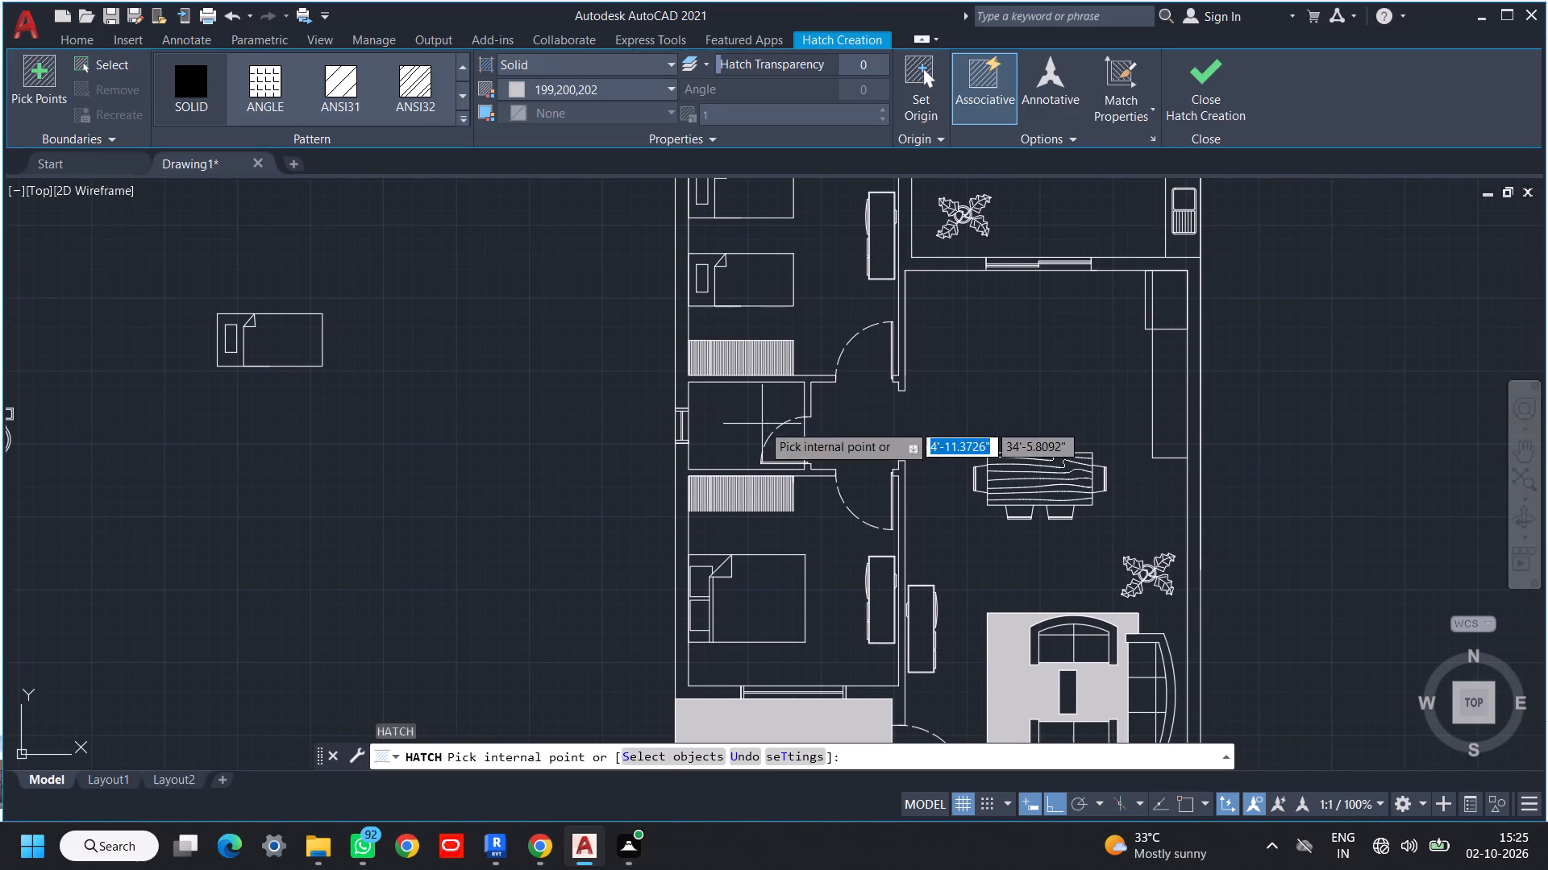
click(459, 111)
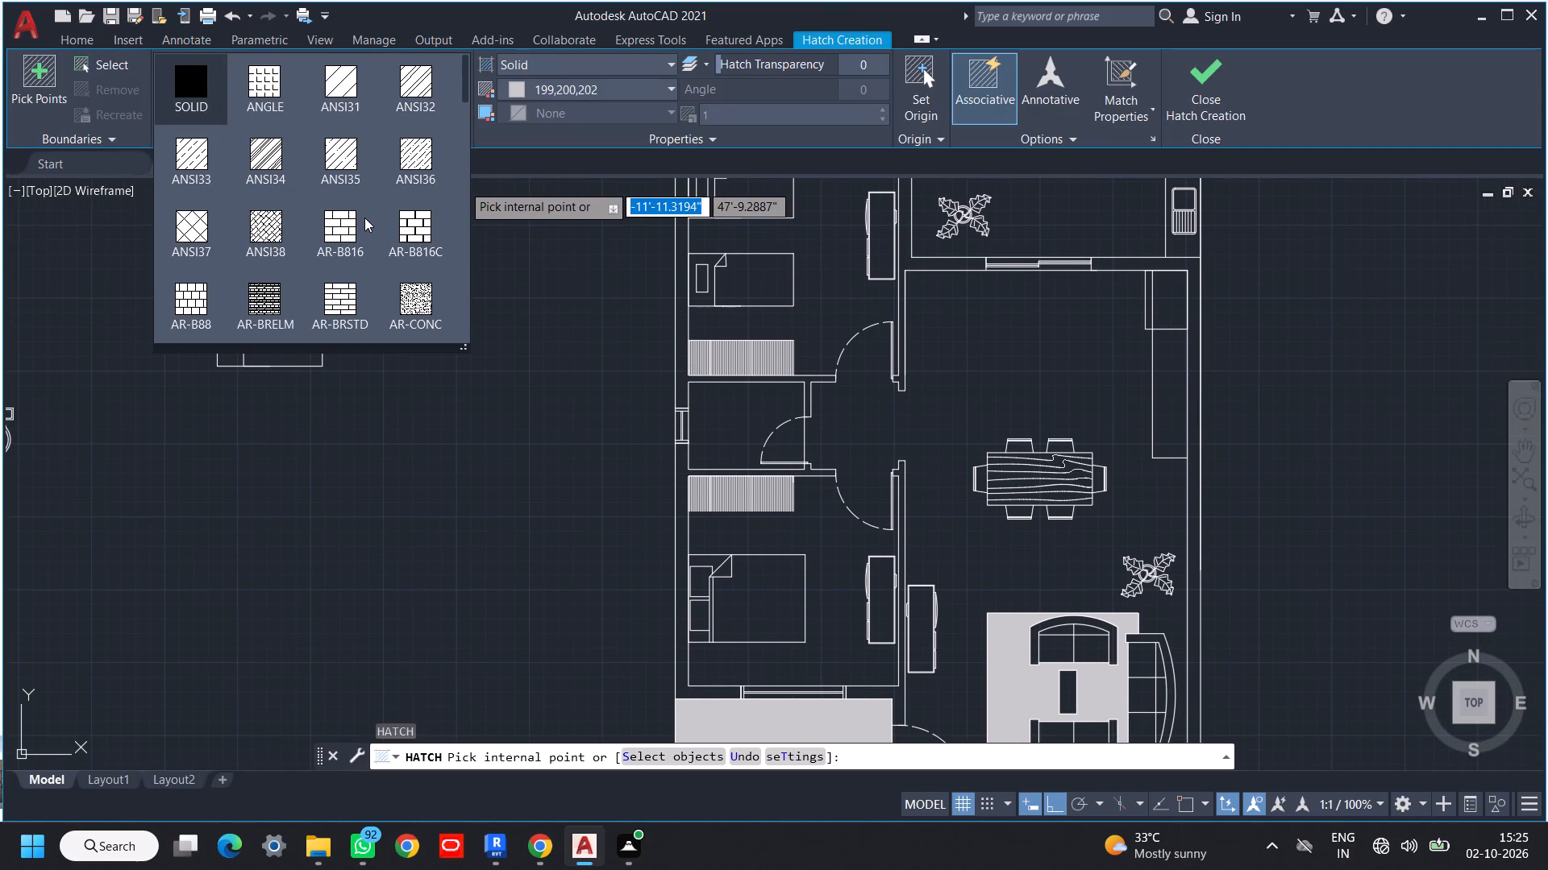
scroll(364, 217, down, 7)
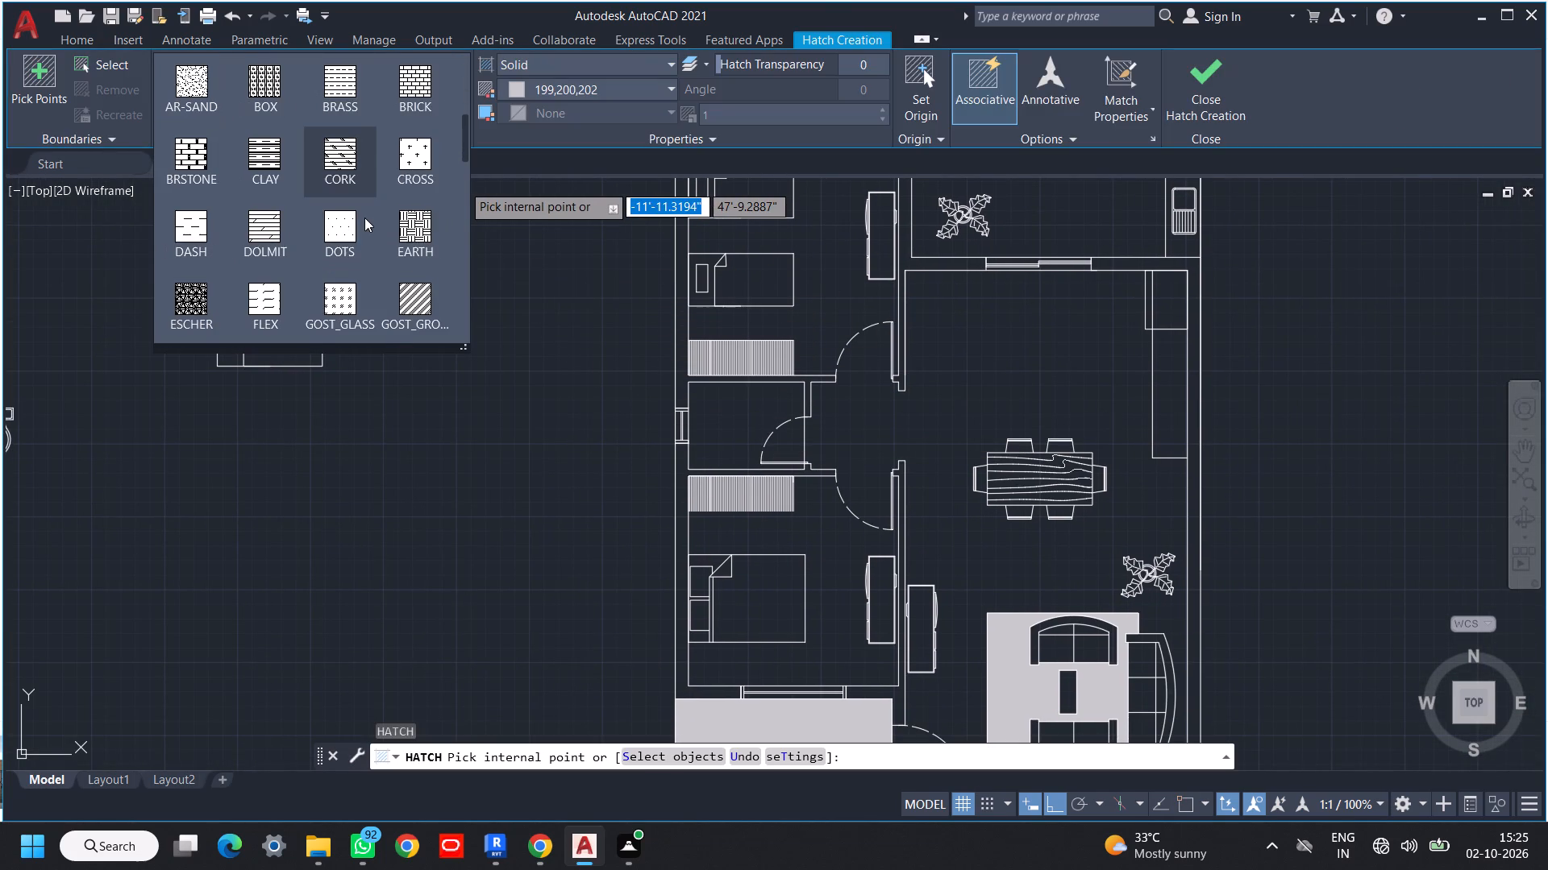
scroll(364, 217, down, 3)
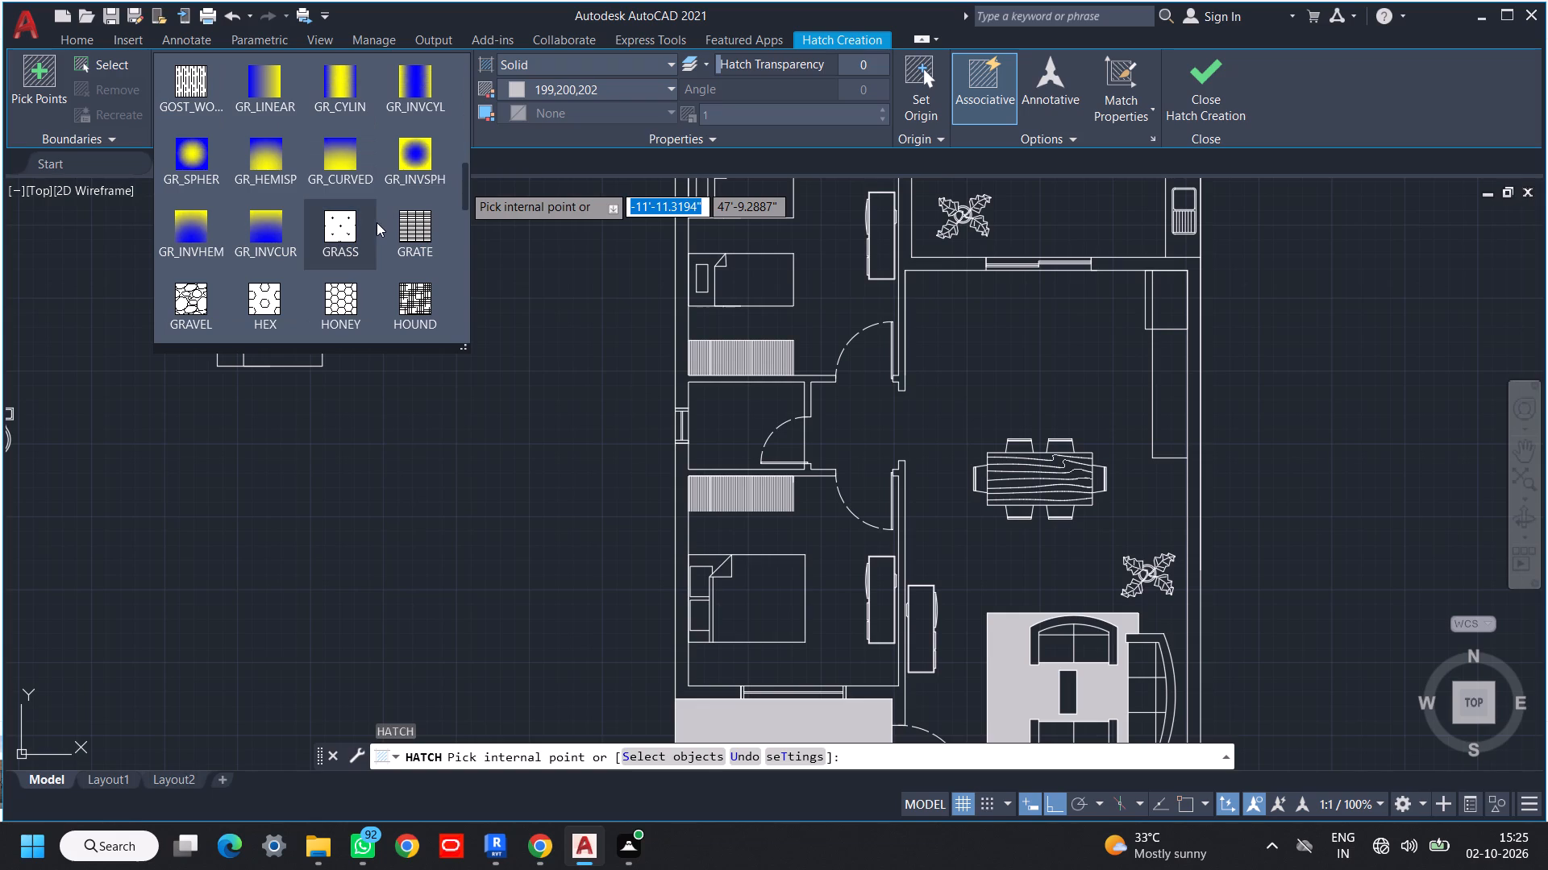
scroll(377, 224, down, 1)
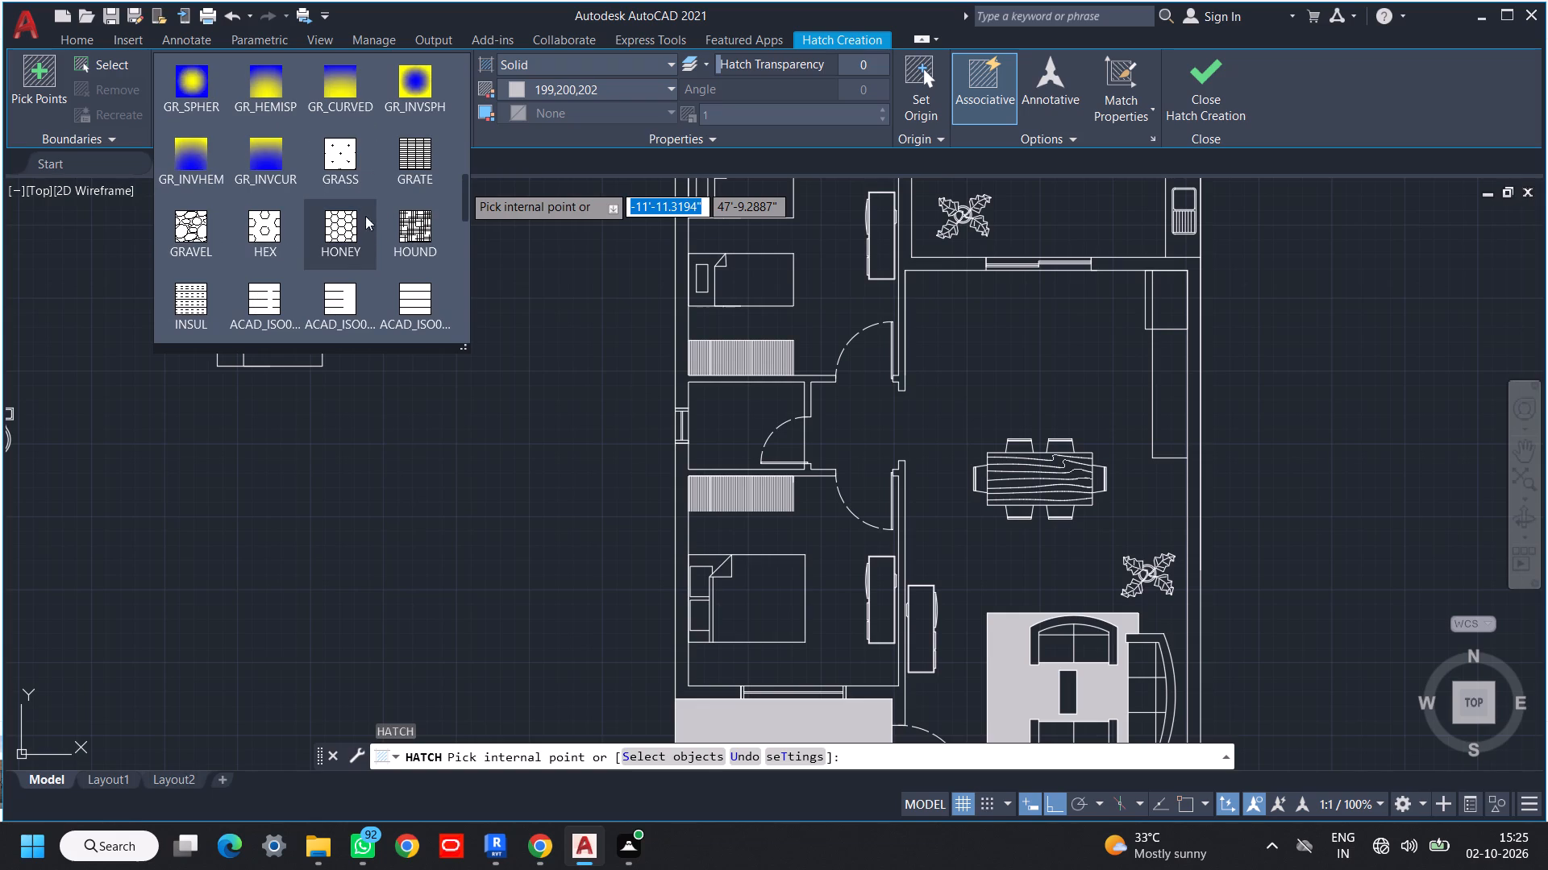
click(324, 226)
scroll(749, 420, up, 2)
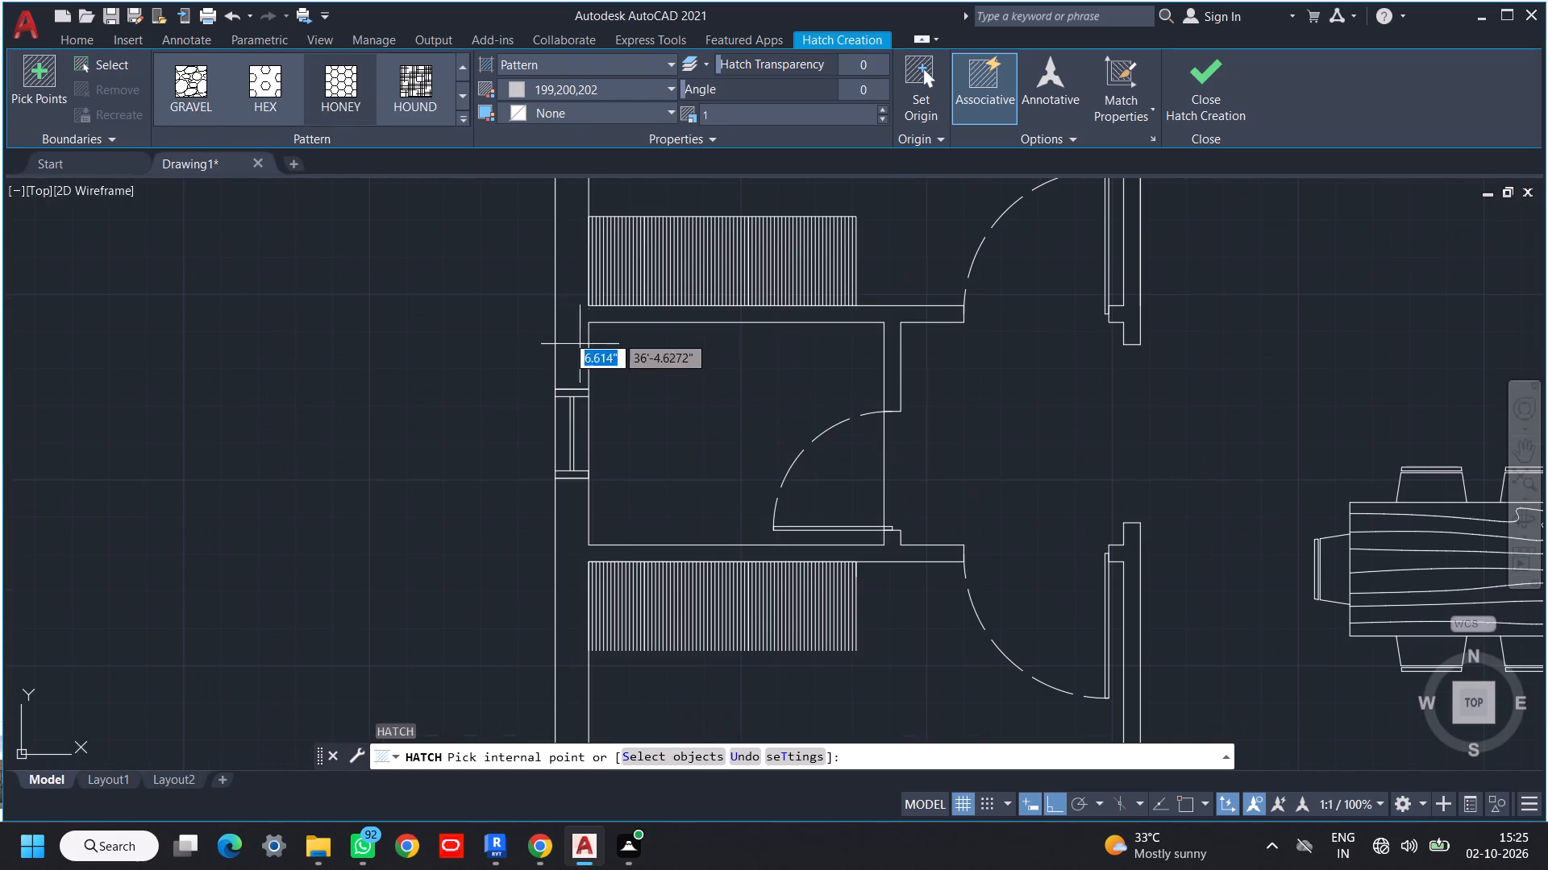
click(680, 428)
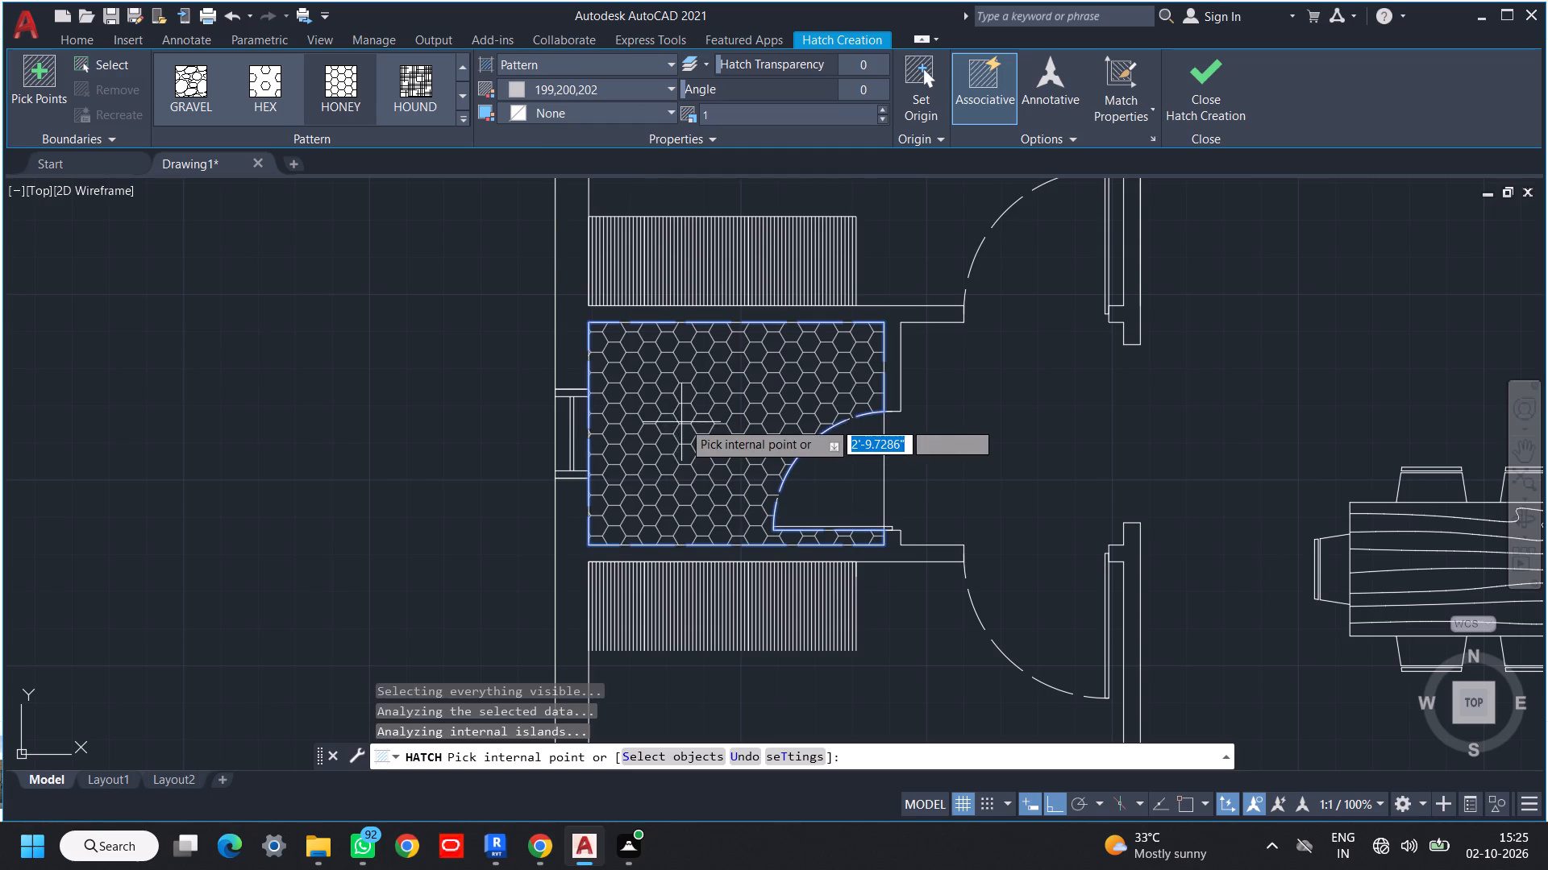
Set the honeycomb hatch's colour to index colour 9 and finish the hatch.
click(653, 93)
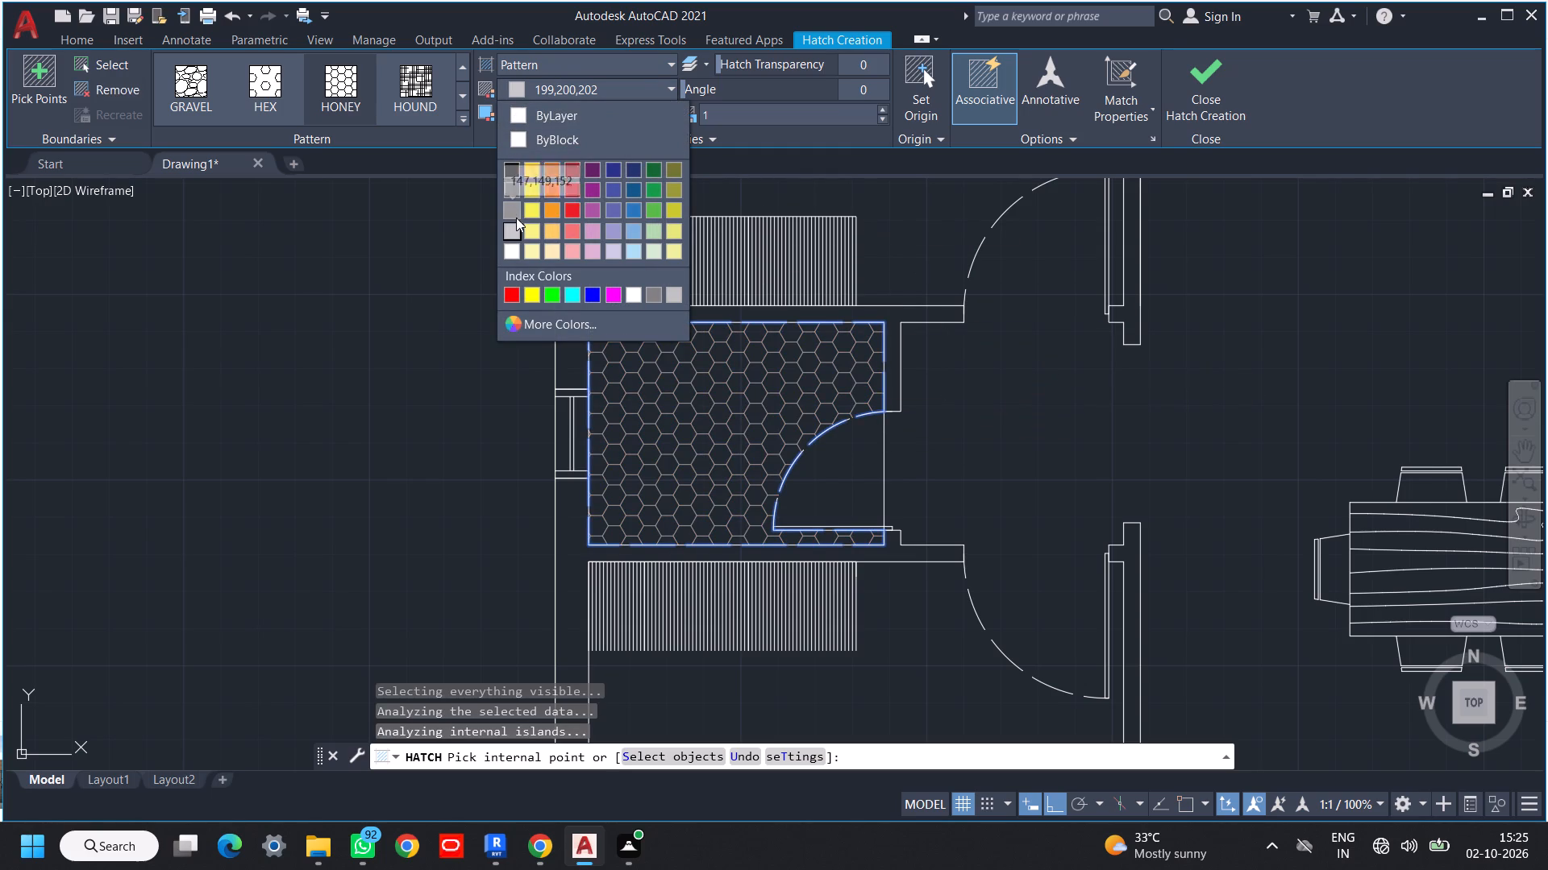
click(667, 293)
scroll(712, 321, down, 1)
middle_drag(758, 358, 787, 346)
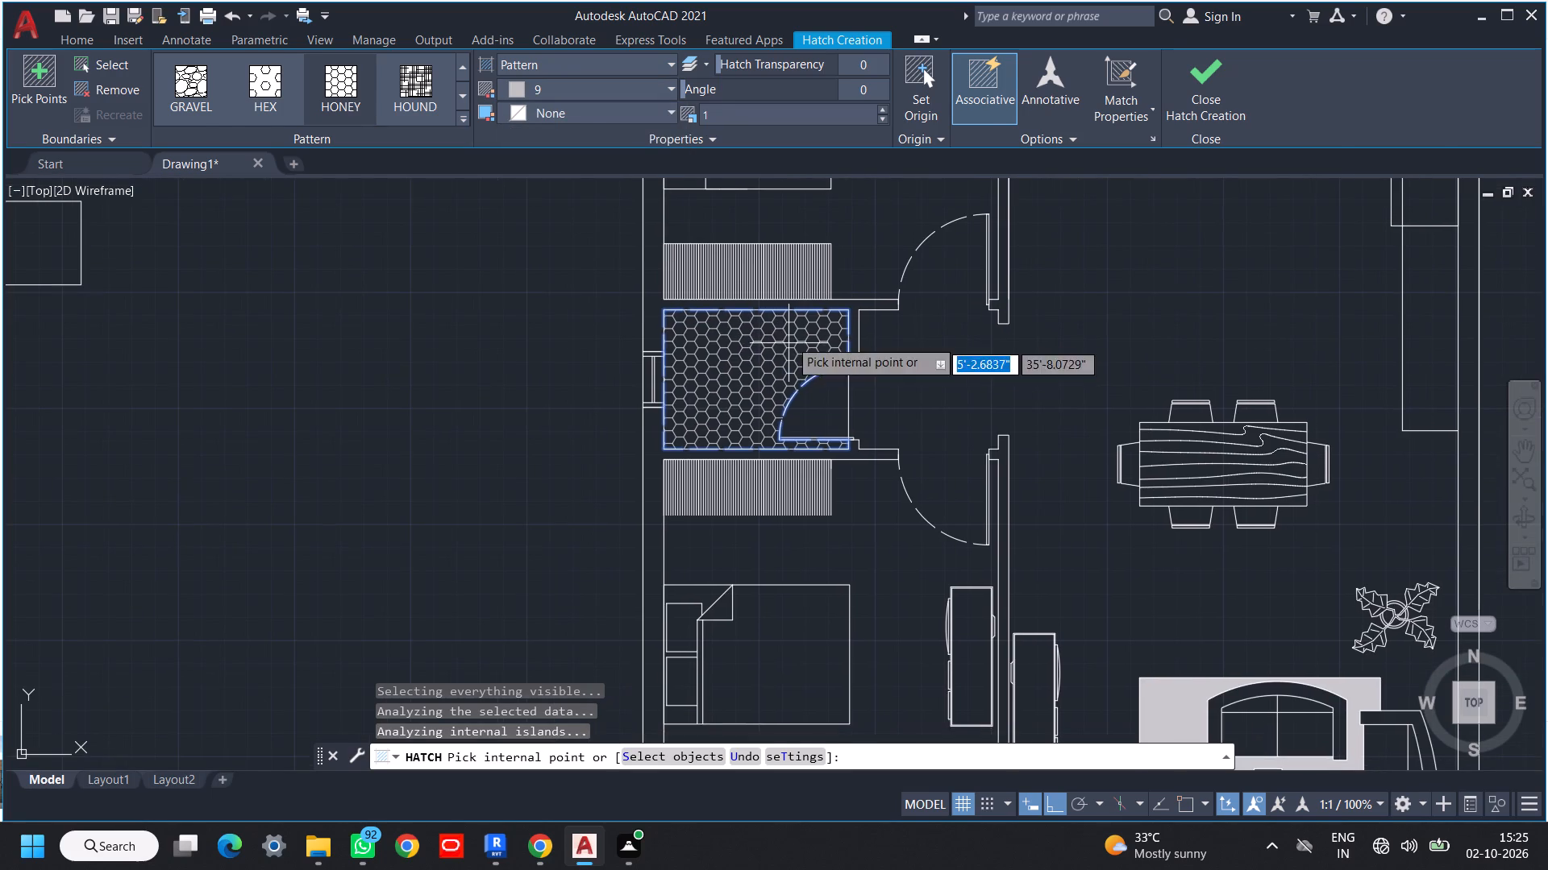
key(Escape)
scroll(1021, 406, down, 1)
middle_drag(997, 417, 827, 443)
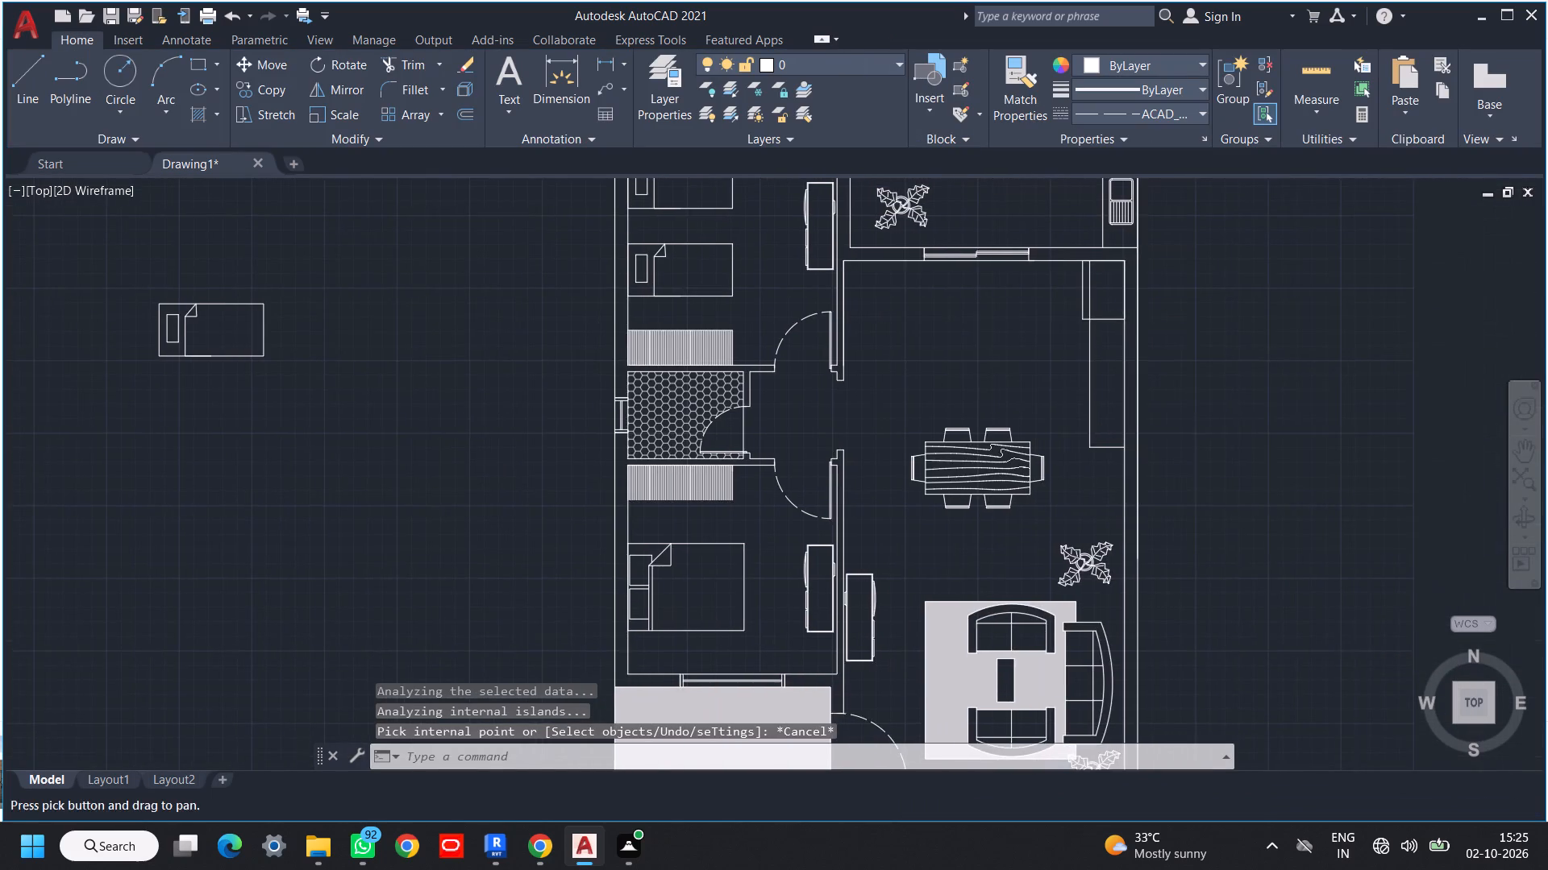
Hatch the floor area inside the small middle room's door swing with the HONEY pattern in colour 9.
scroll(827, 443, down, 1)
middle_drag(827, 443, 843, 409)
scroll(695, 397, up, 2)
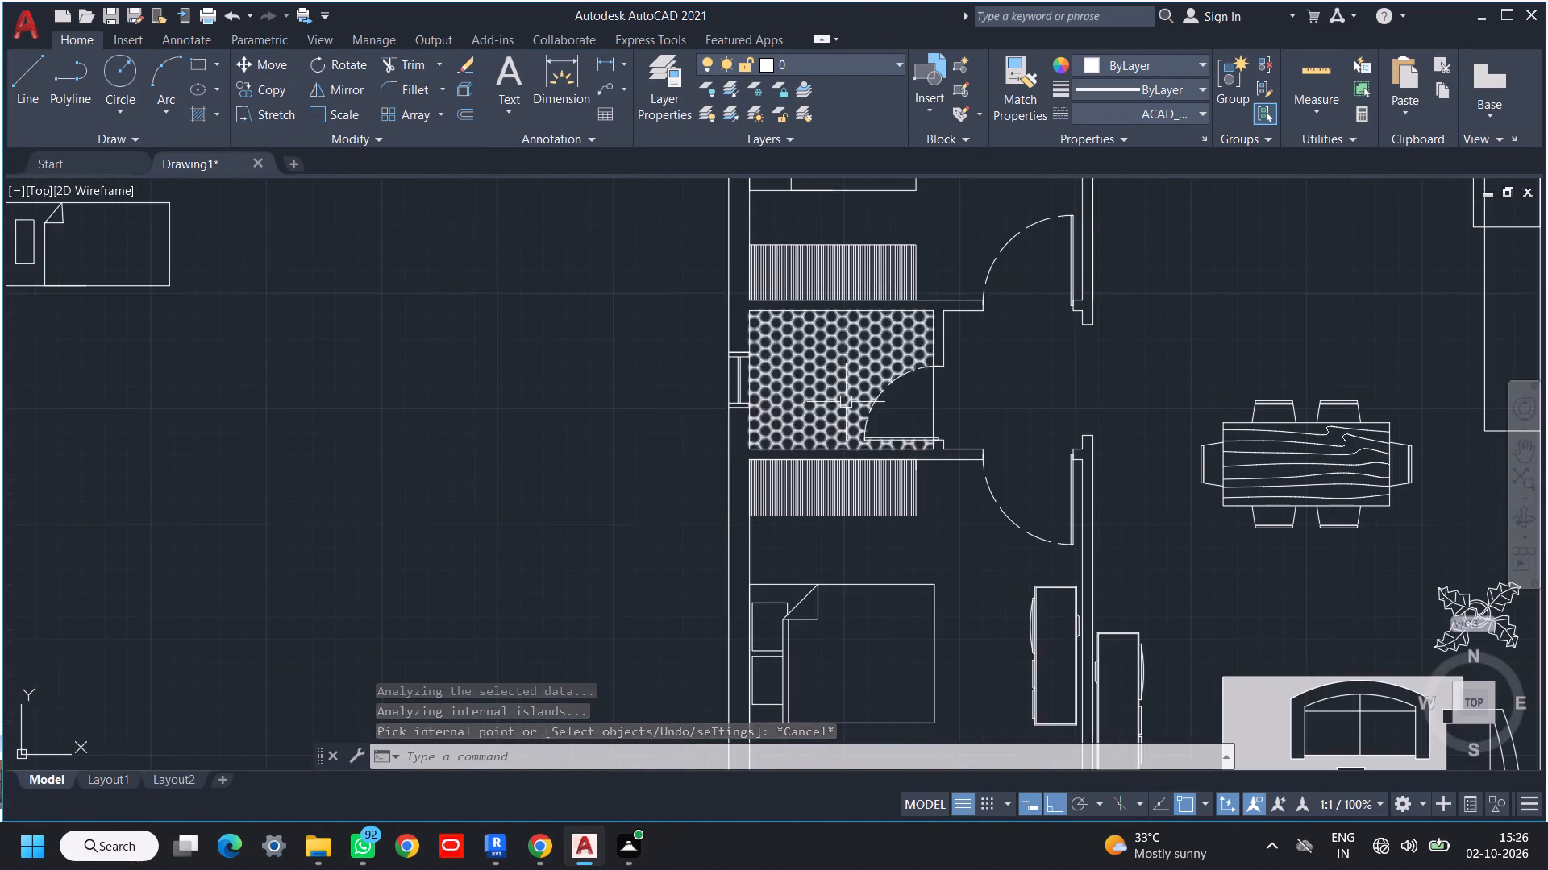
middle_drag(834, 402, 692, 405)
key(h)
key(space)
scroll(739, 414, up, 2)
click(769, 411)
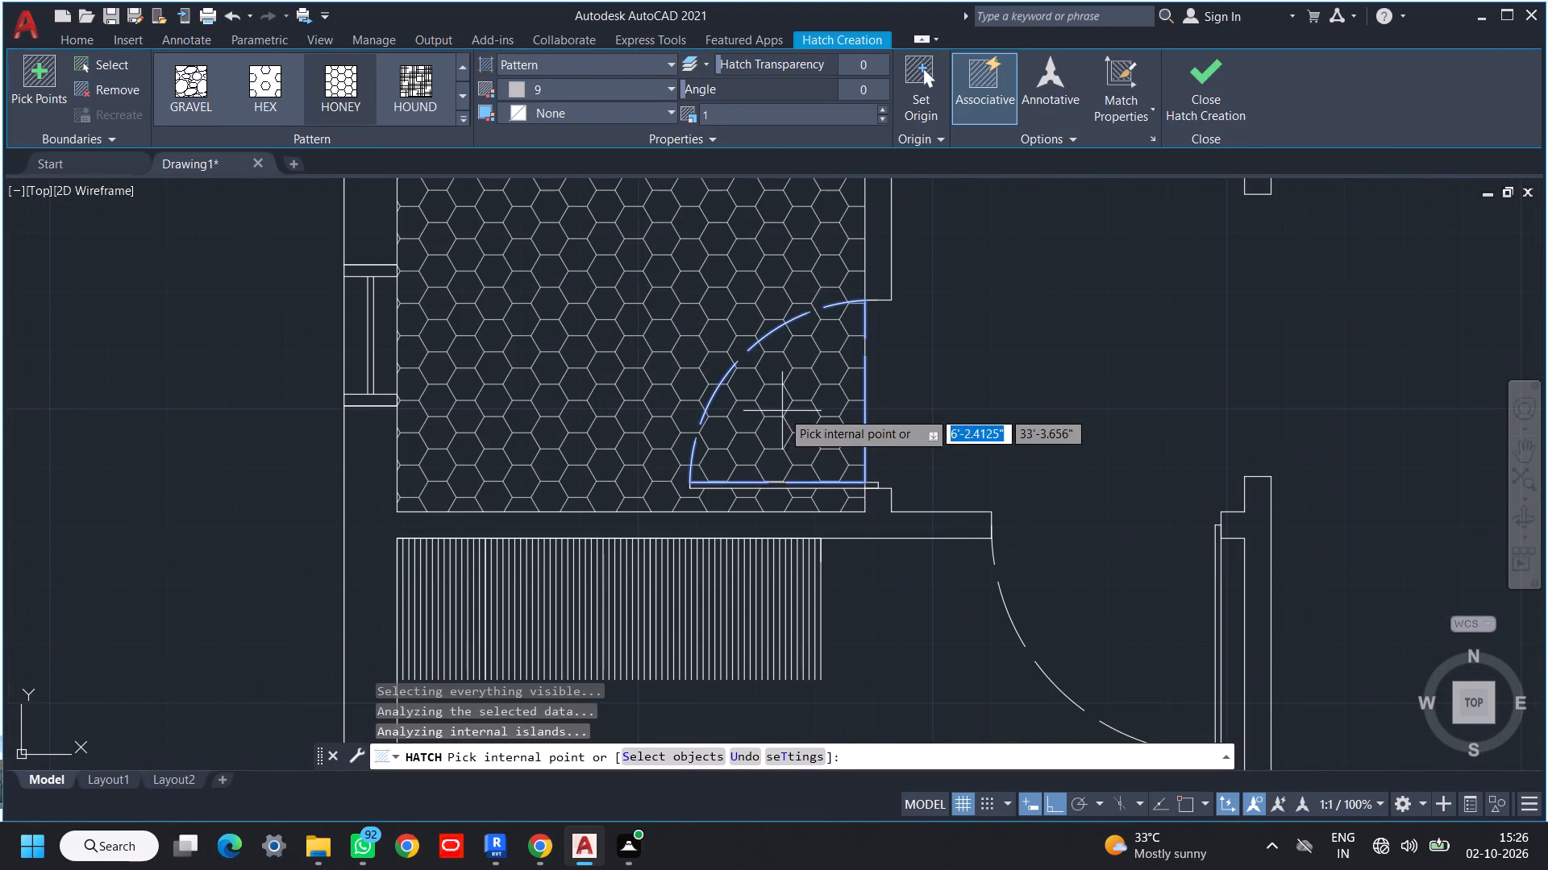
scroll(801, 411, down, 2)
middle_drag(861, 424, 784, 439)
key(Escape)
Erase the leftover furniture and fixture symbols lying outside the floor plan.
scroll(933, 446, down, 2)
middle_drag(922, 442, 726, 388)
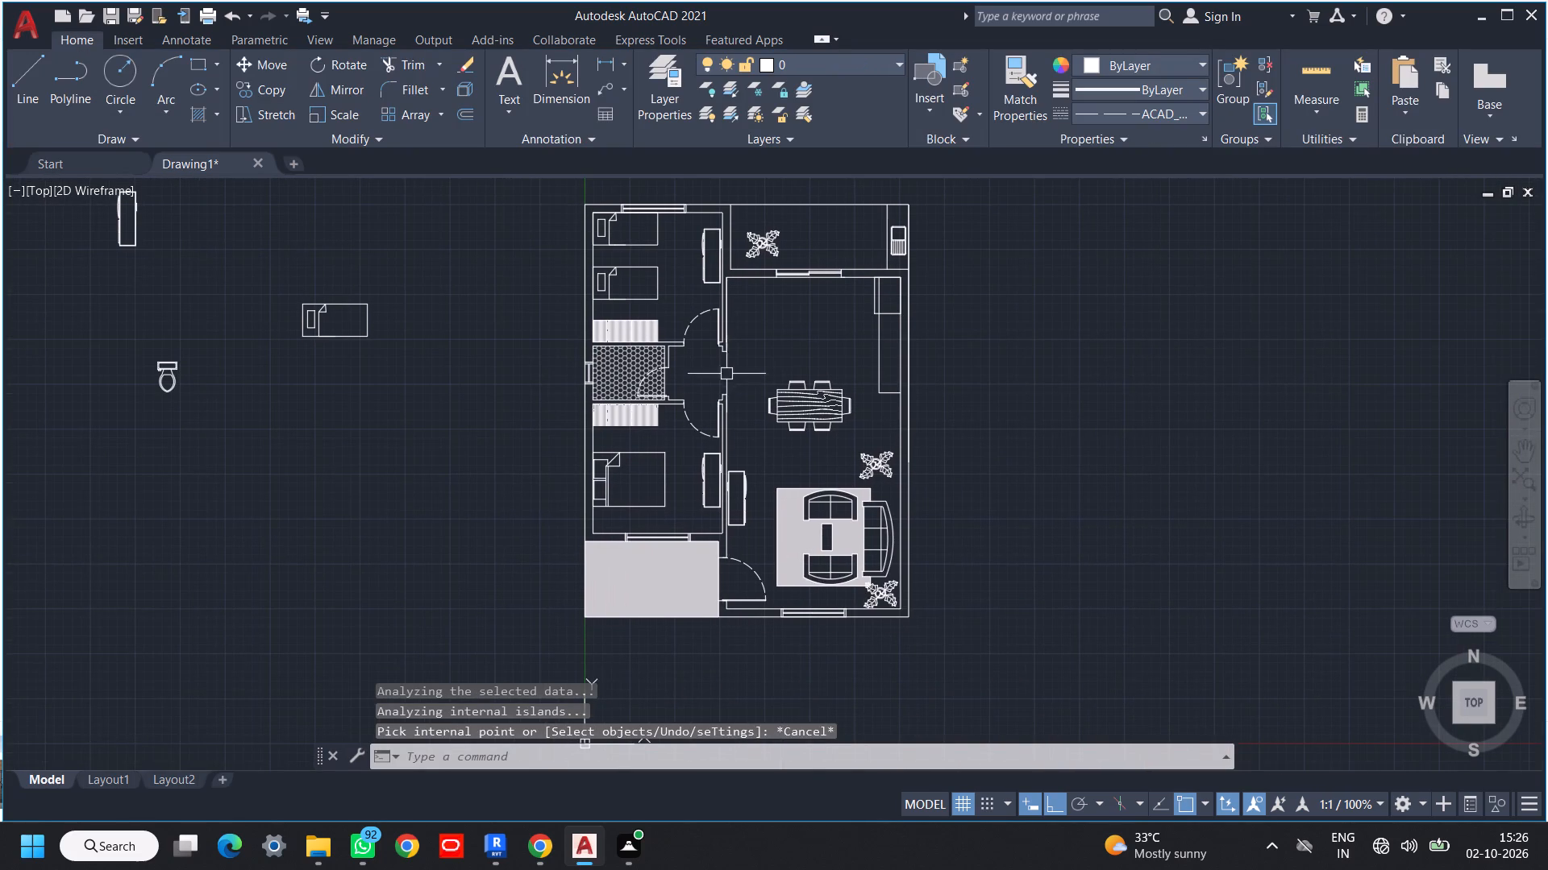
middle_drag(735, 469, 797, 371)
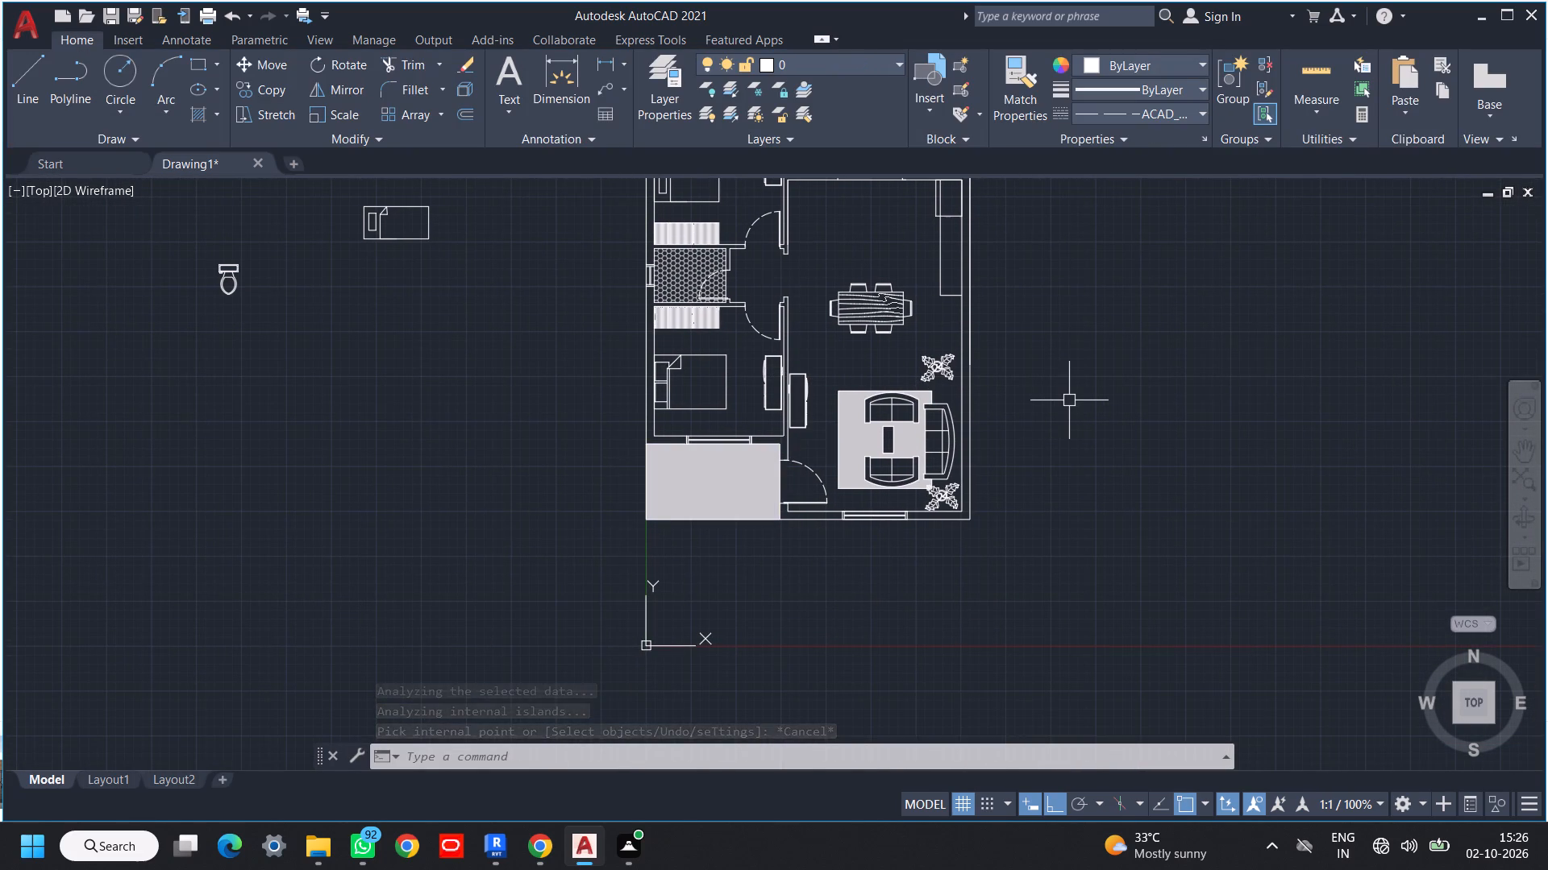
scroll(1069, 401, down, 2)
middle_drag(1053, 413, 966, 432)
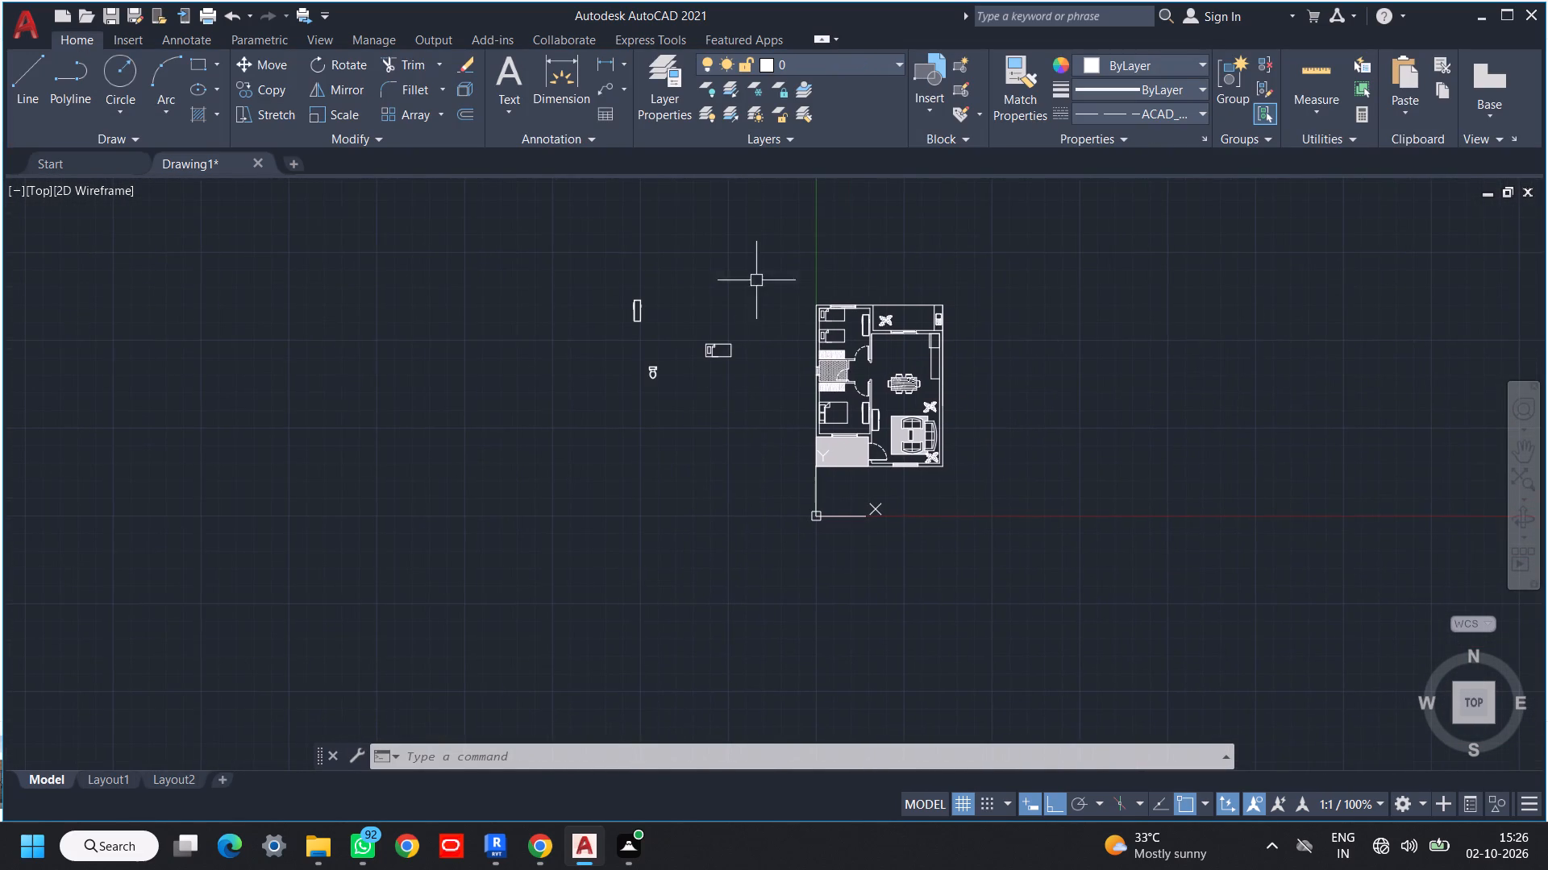
drag(764, 254, 749, 270)
click(607, 411)
key(Delete)
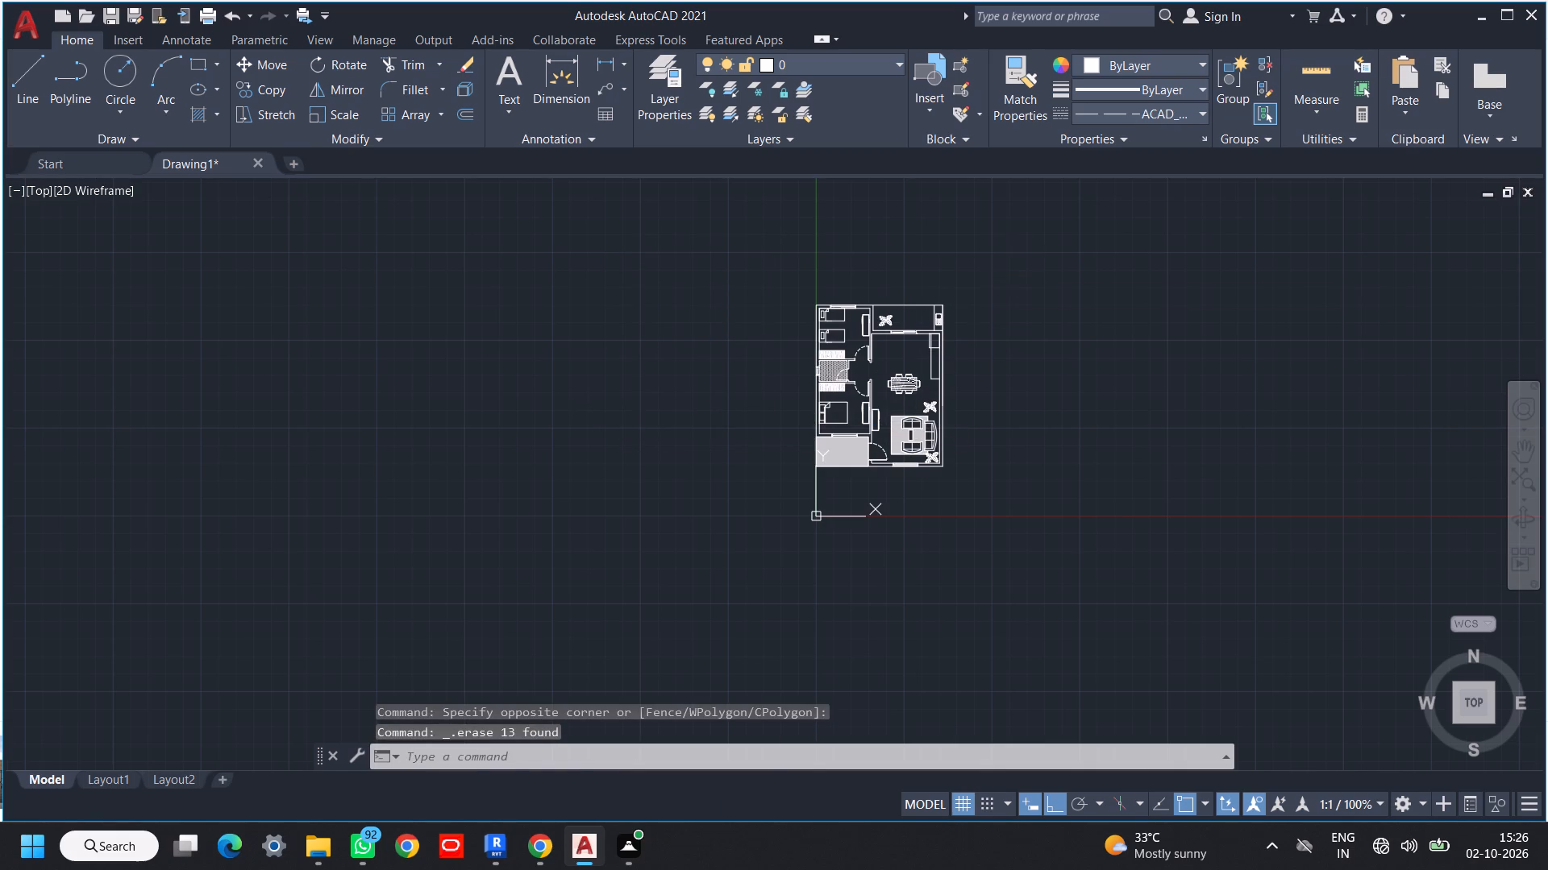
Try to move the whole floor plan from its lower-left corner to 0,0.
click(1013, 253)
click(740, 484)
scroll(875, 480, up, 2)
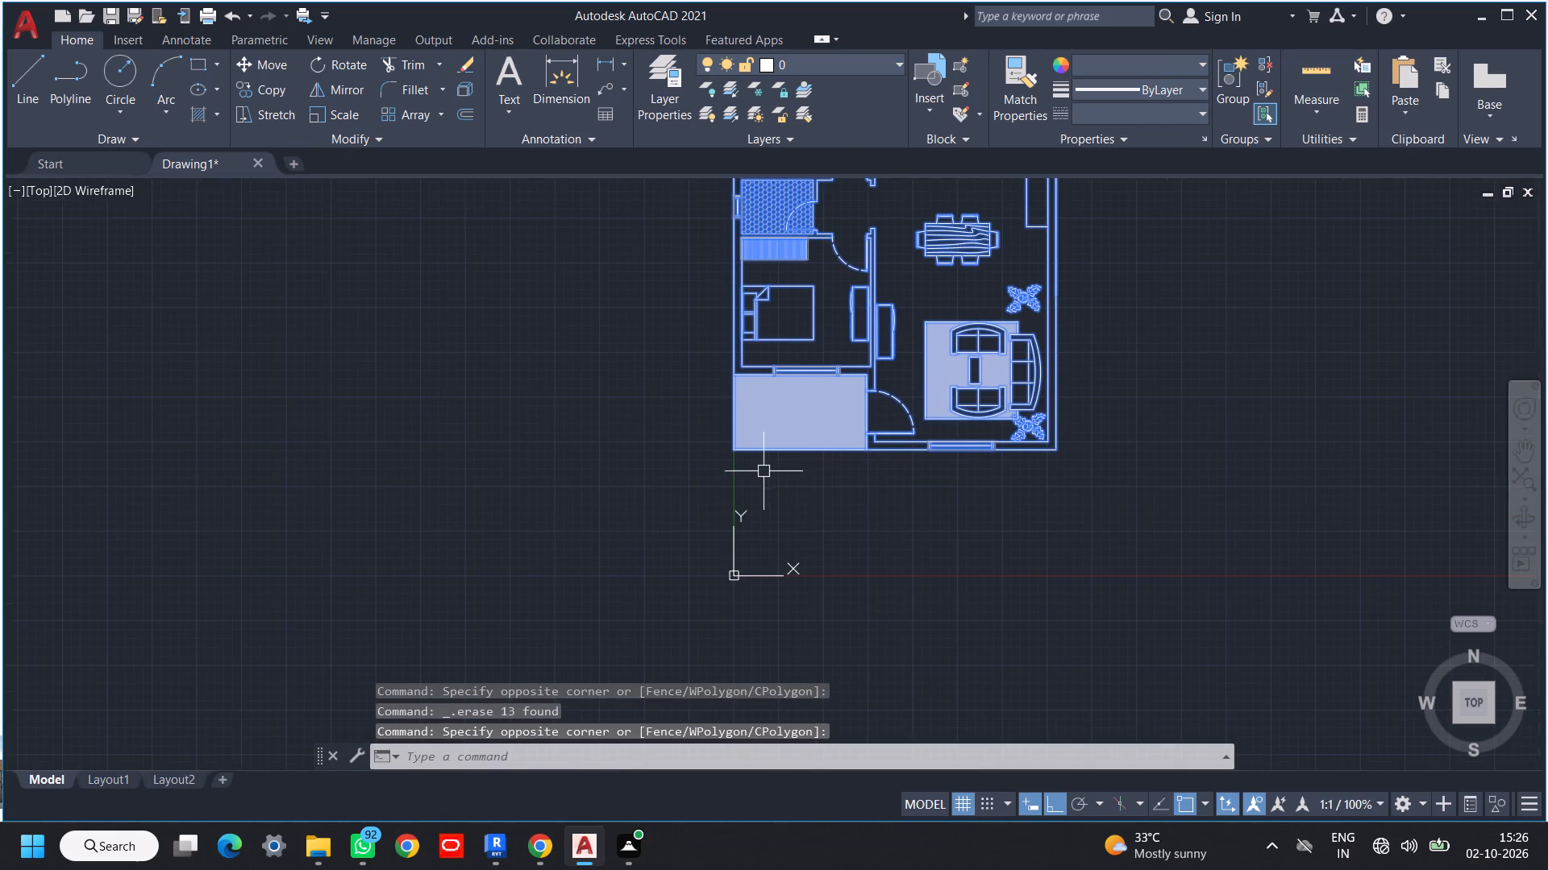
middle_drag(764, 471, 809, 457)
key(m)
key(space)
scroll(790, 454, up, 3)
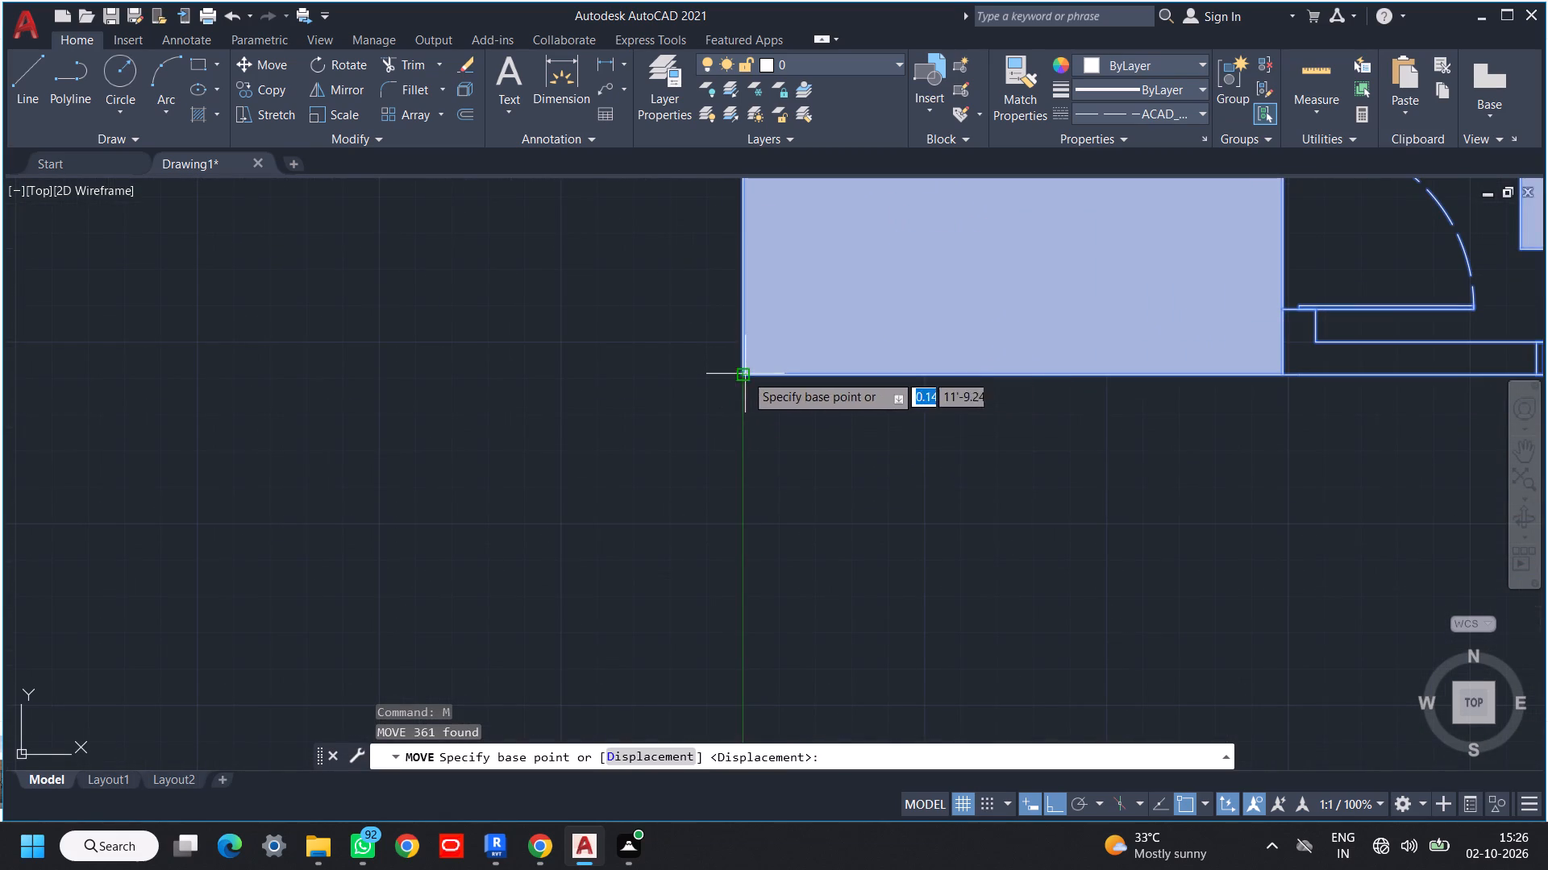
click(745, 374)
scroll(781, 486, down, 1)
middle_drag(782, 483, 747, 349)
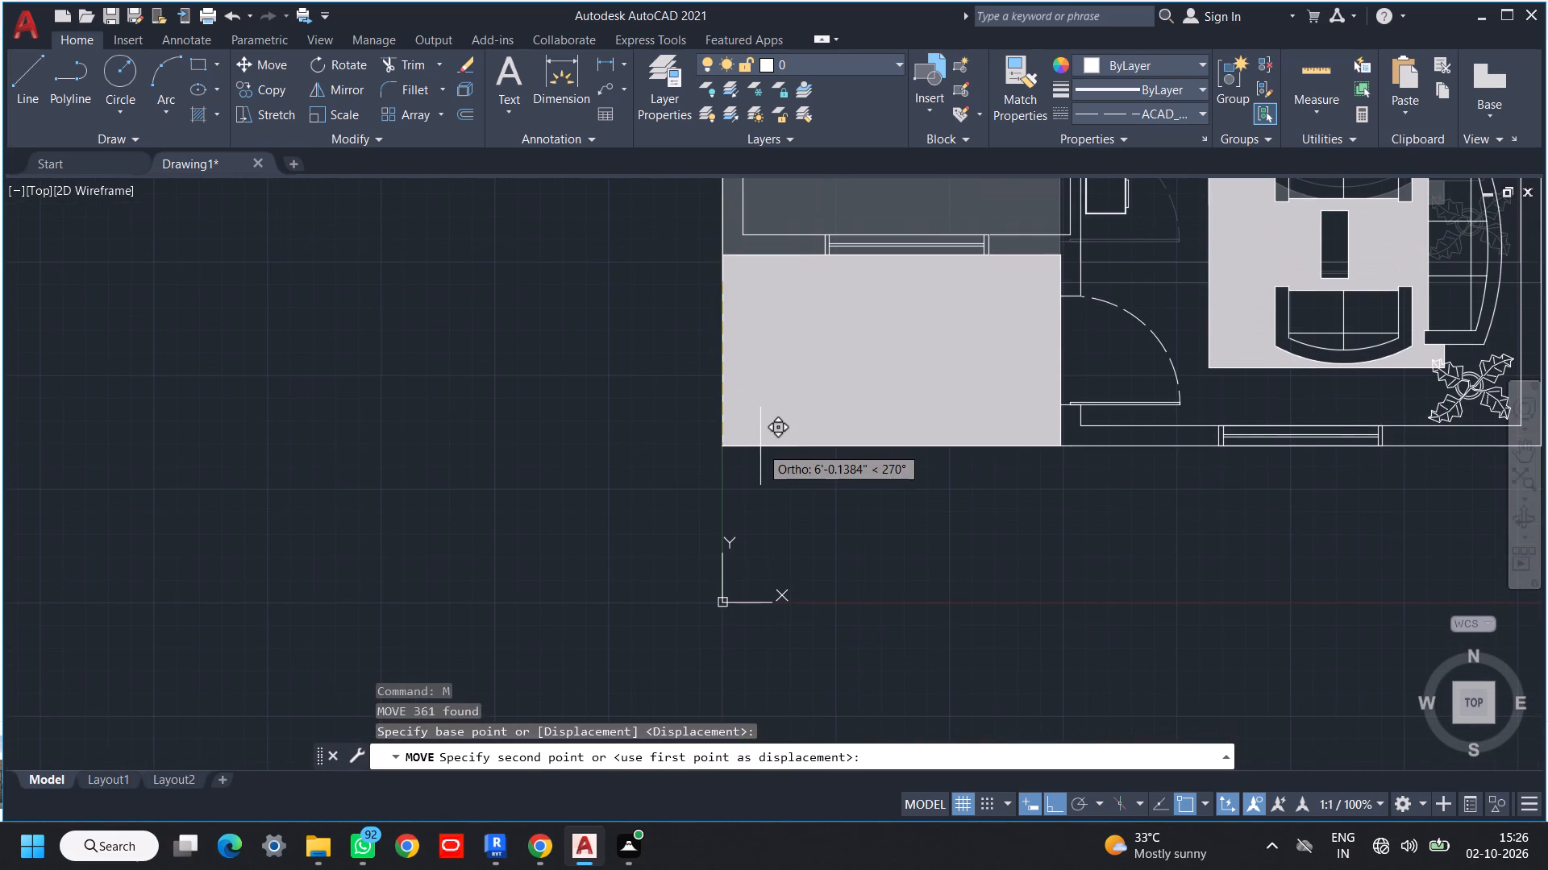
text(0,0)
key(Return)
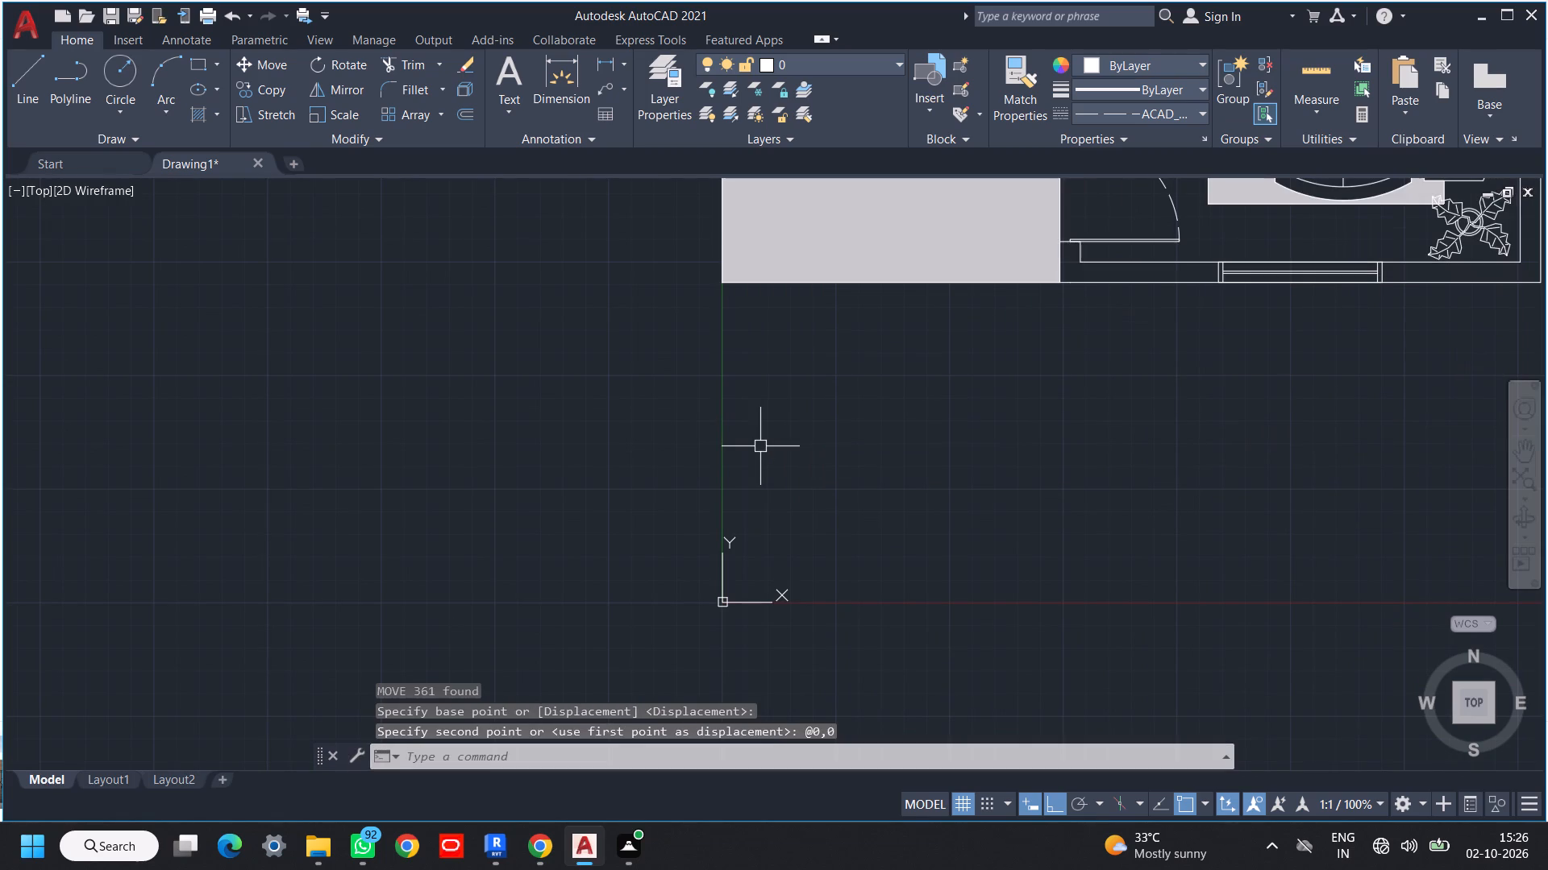
Move the whole floor plan down so its lower-left corner sits at the drawing origin.
scroll(760, 446, down, 4)
click(978, 217)
click(688, 433)
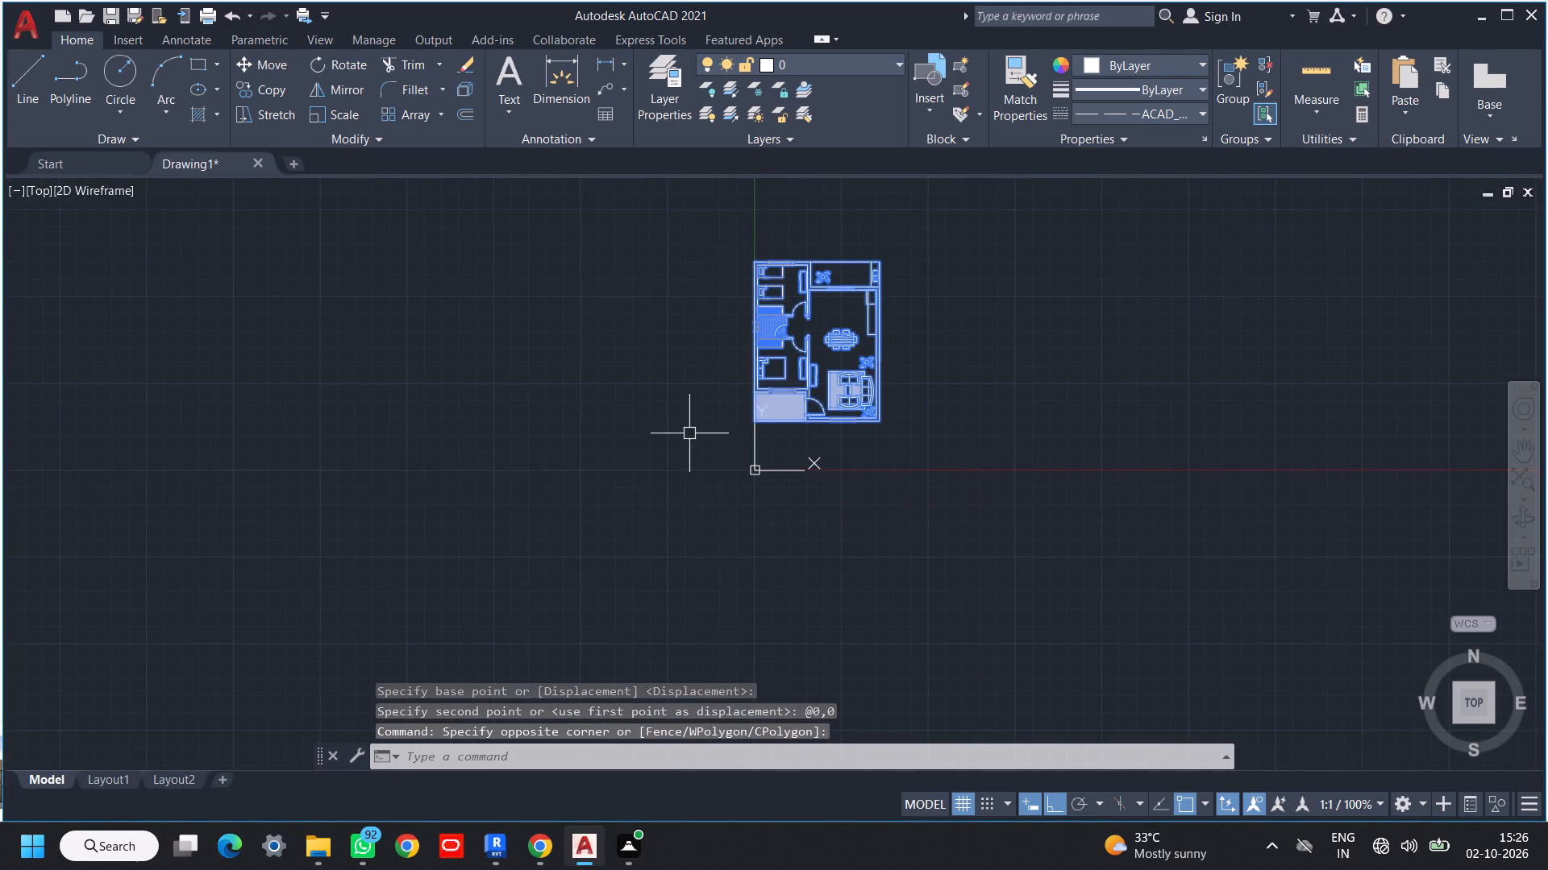
key(m)
key(space)
scroll(768, 423, up, 2)
click(728, 415)
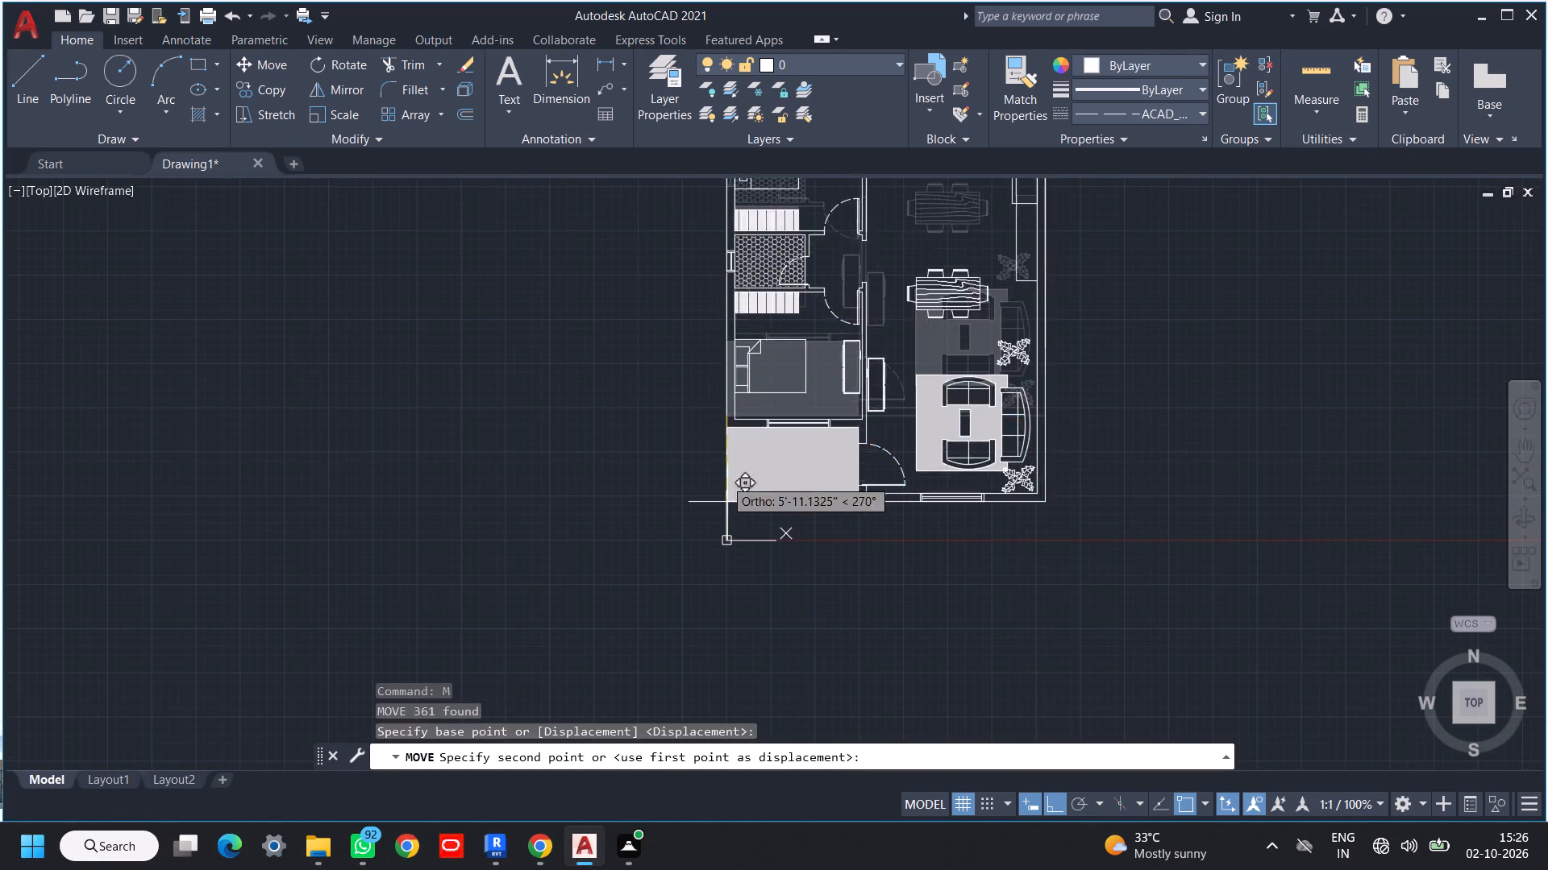
scroll(733, 527, up, 3)
click(697, 578)
scroll(766, 520, down, 2)
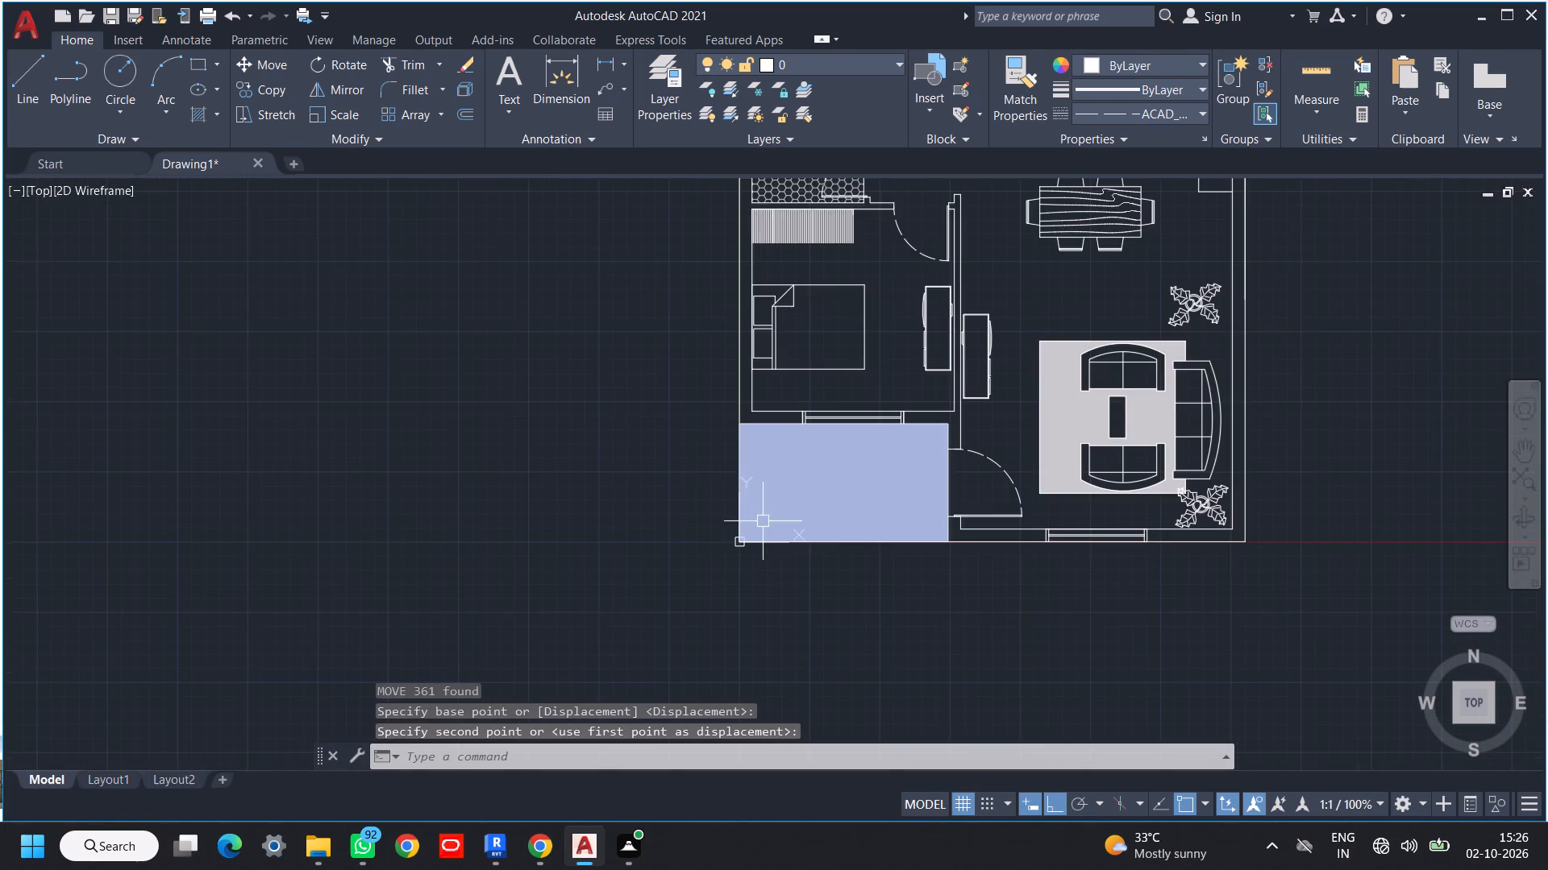
scroll(764, 532, down, 3)
scroll(762, 538, up, 8)
scroll(603, 463, up, 3)
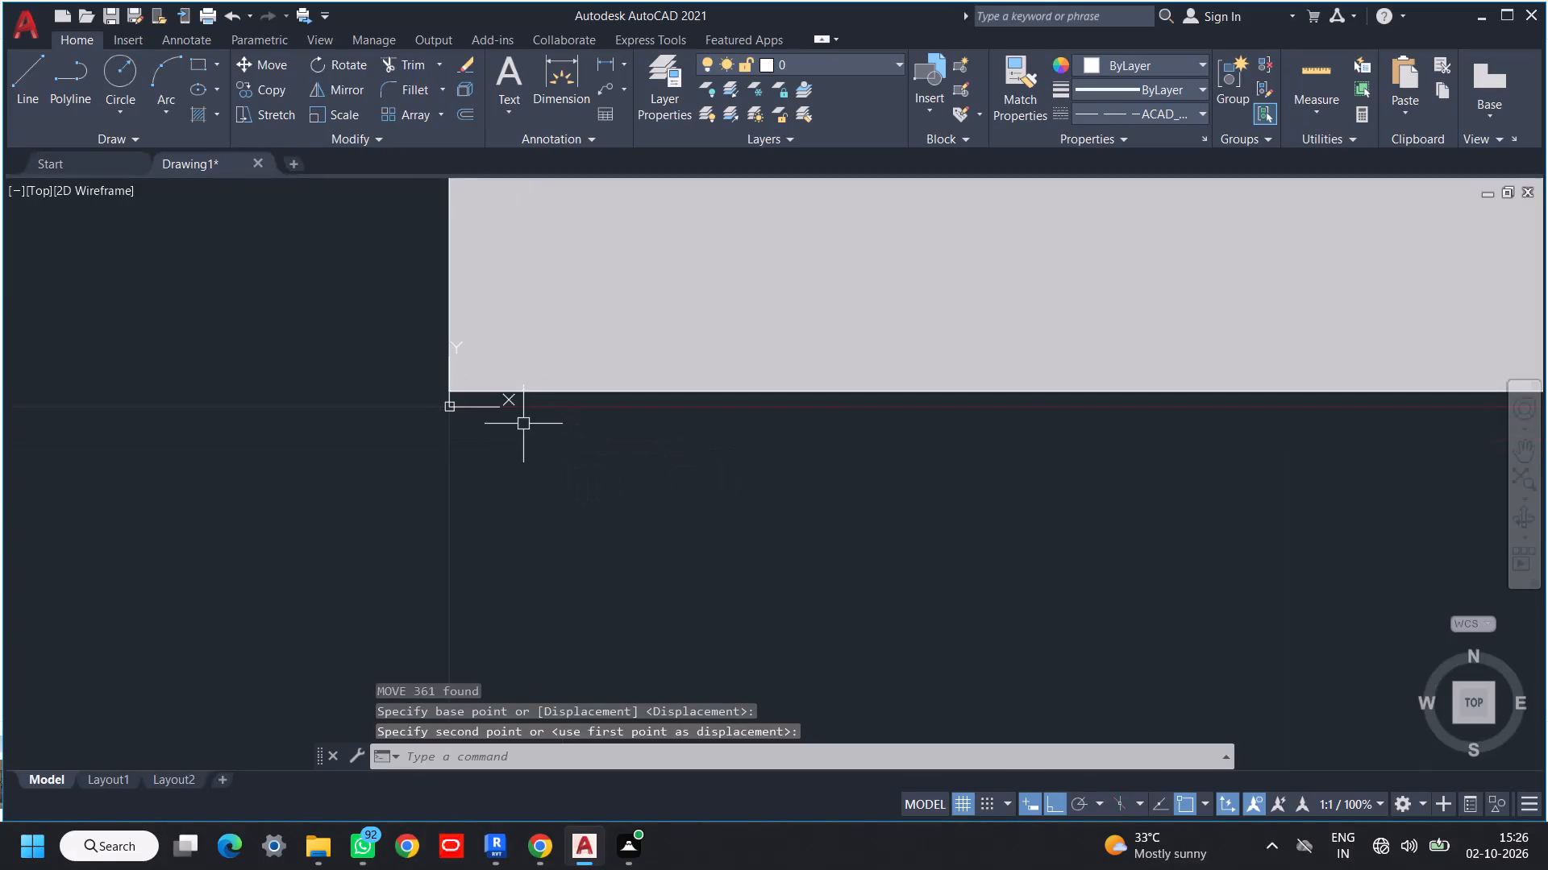
Move the whole floor plan 1' horizontally in the positive X direction from its lower-left corner.
scroll(522, 424, down, 10)
middle_drag(587, 446, 687, 515)
click(858, 224)
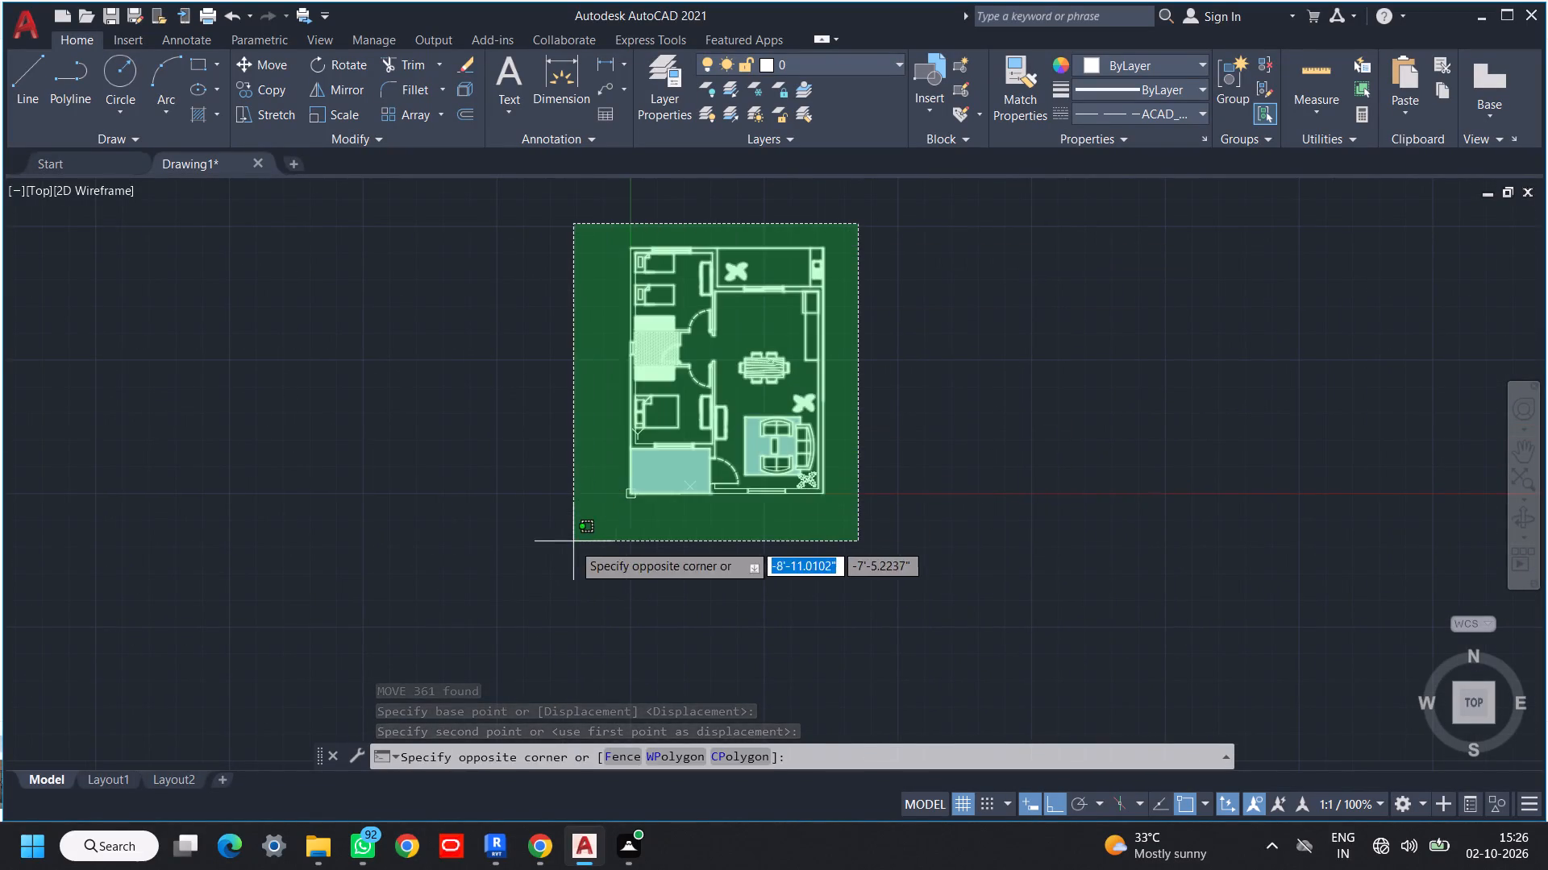
click(572, 546)
key(m)
key(space)
scroll(617, 507, up, 3)
scroll(674, 449, up, 6)
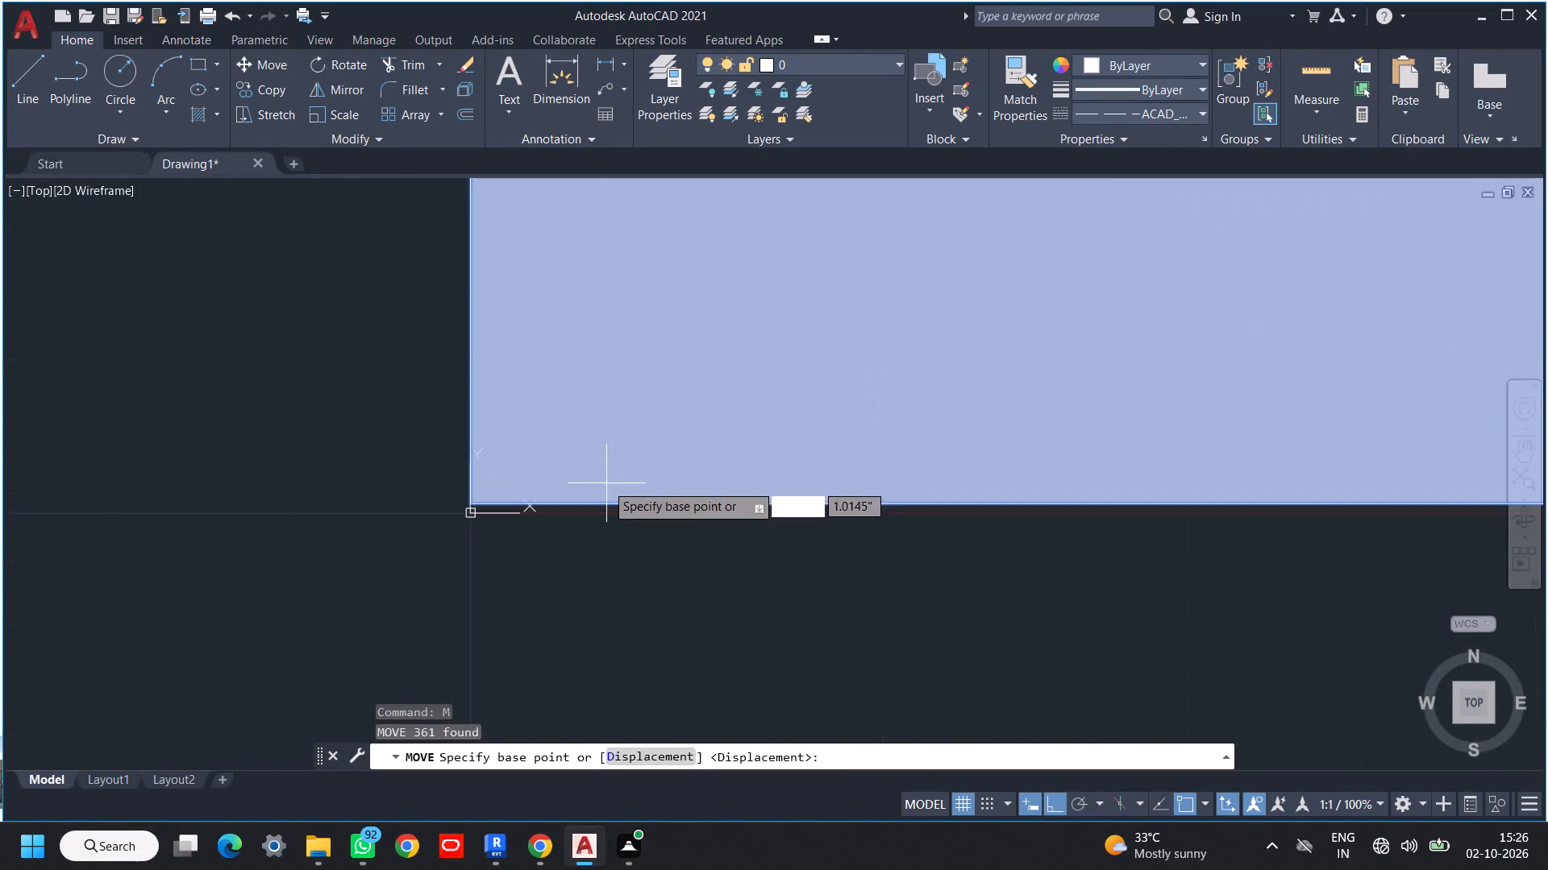
scroll(572, 500, up, 2)
click(318, 512)
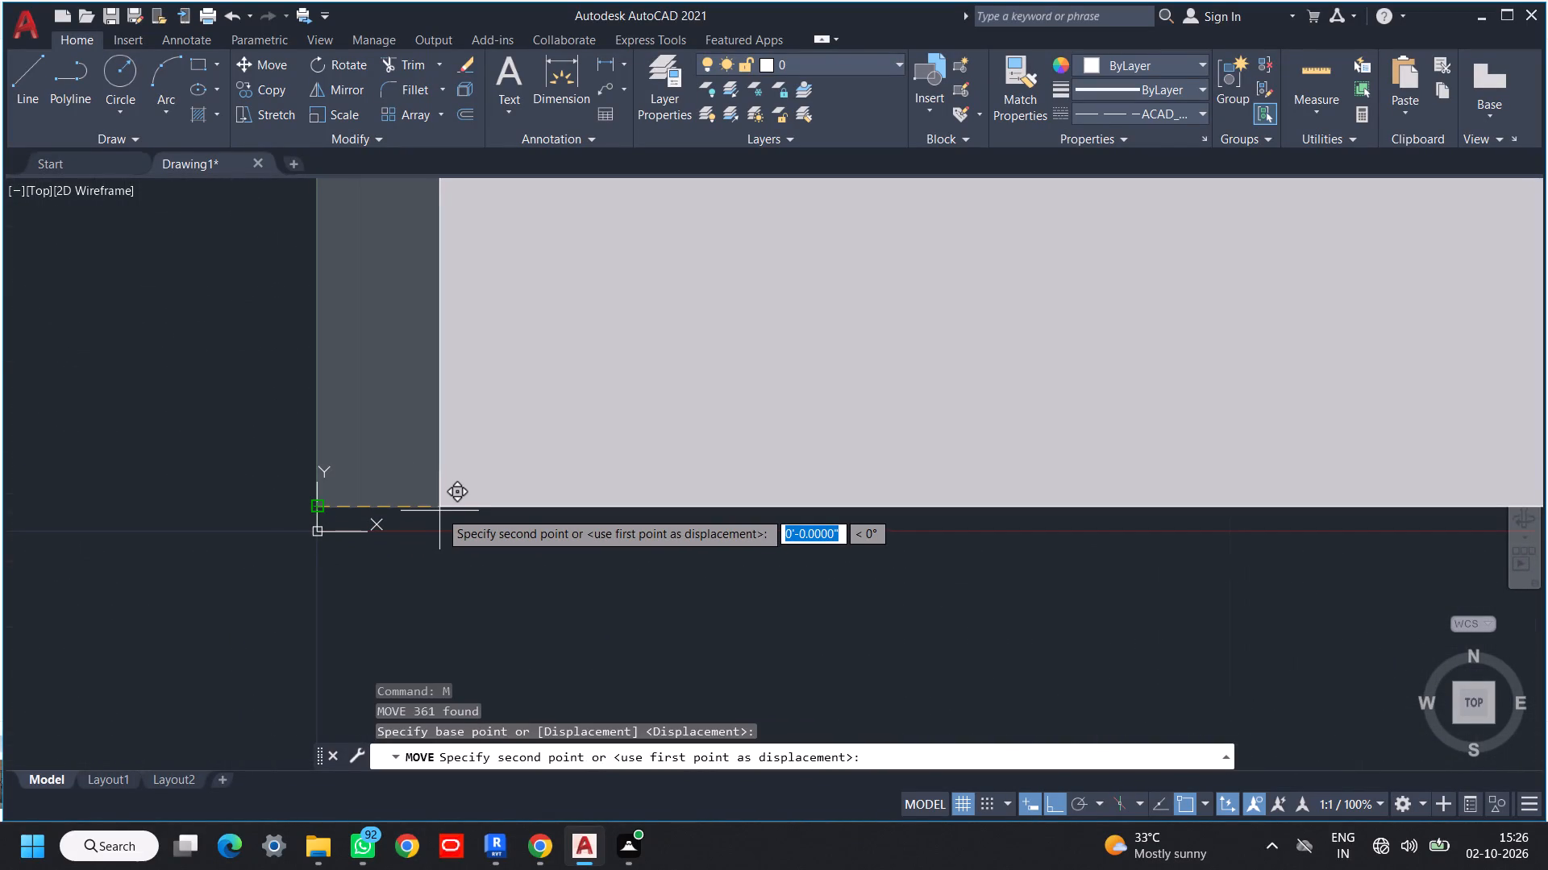
text(1')
key(Return)
Try to move the whole floor plan 1' upward from its lower-left corner, finishing with the base point as displacement.
scroll(442, 509, down, 13)
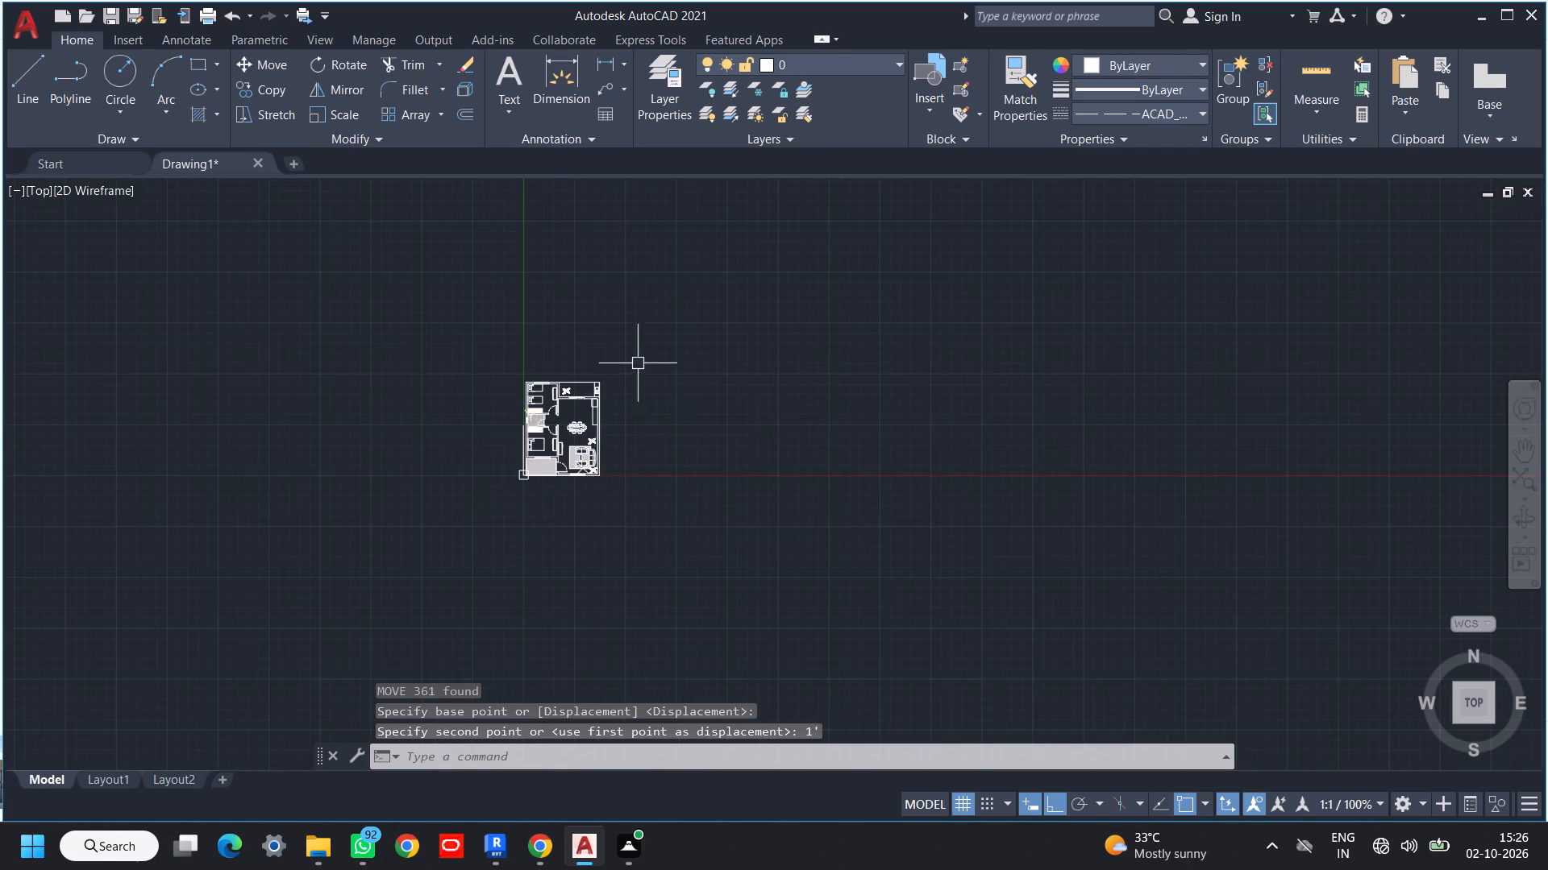
click(641, 347)
click(485, 487)
text(m)
key(space)
scroll(487, 487, up, 3)
scroll(605, 458, up, 3)
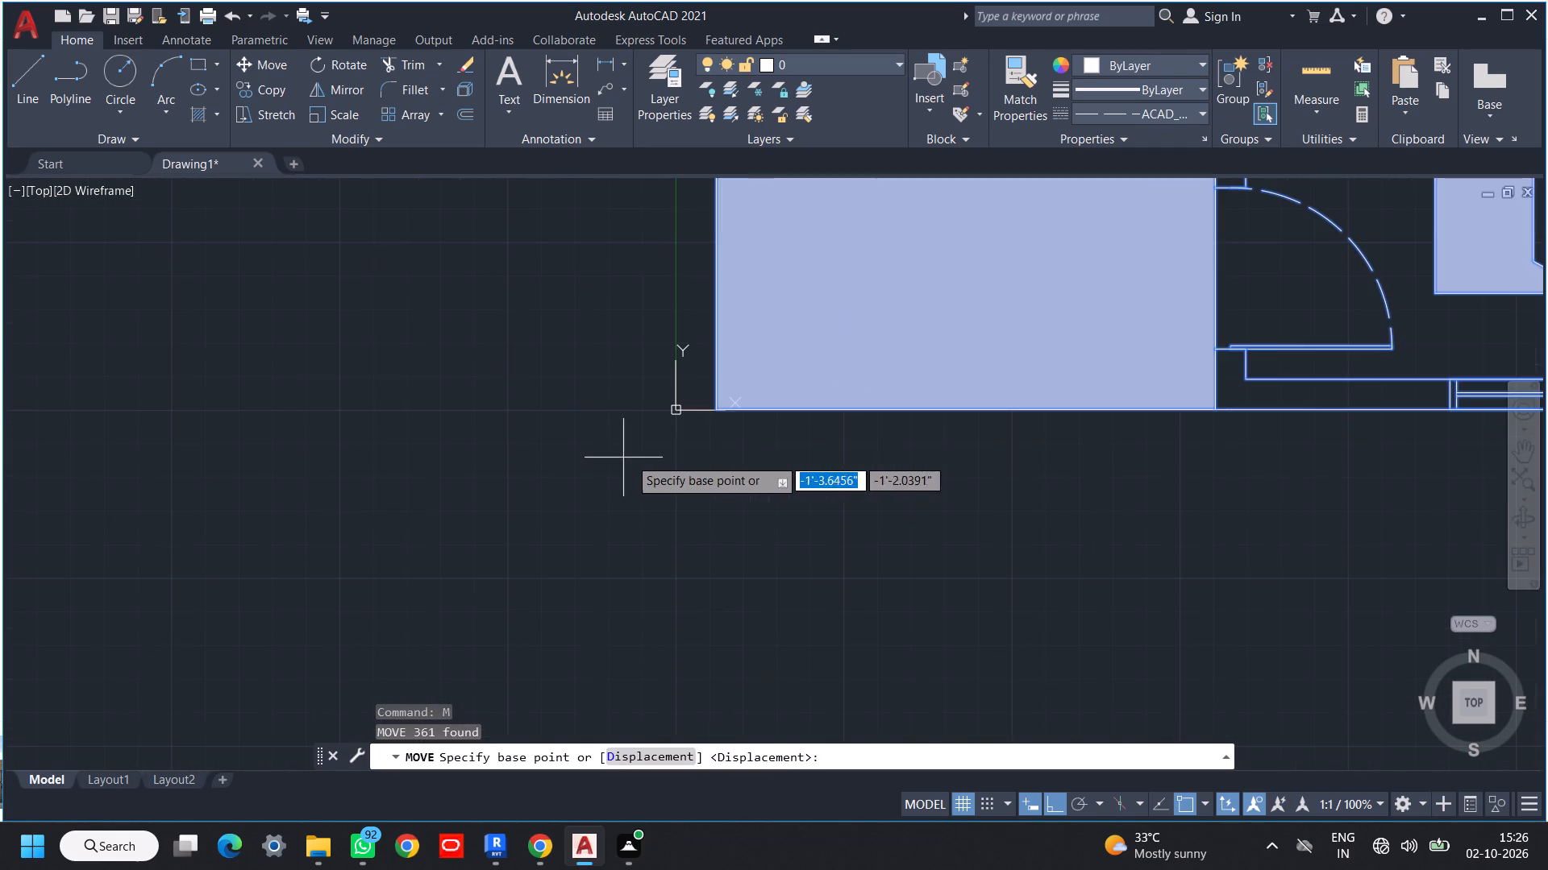
click(720, 410)
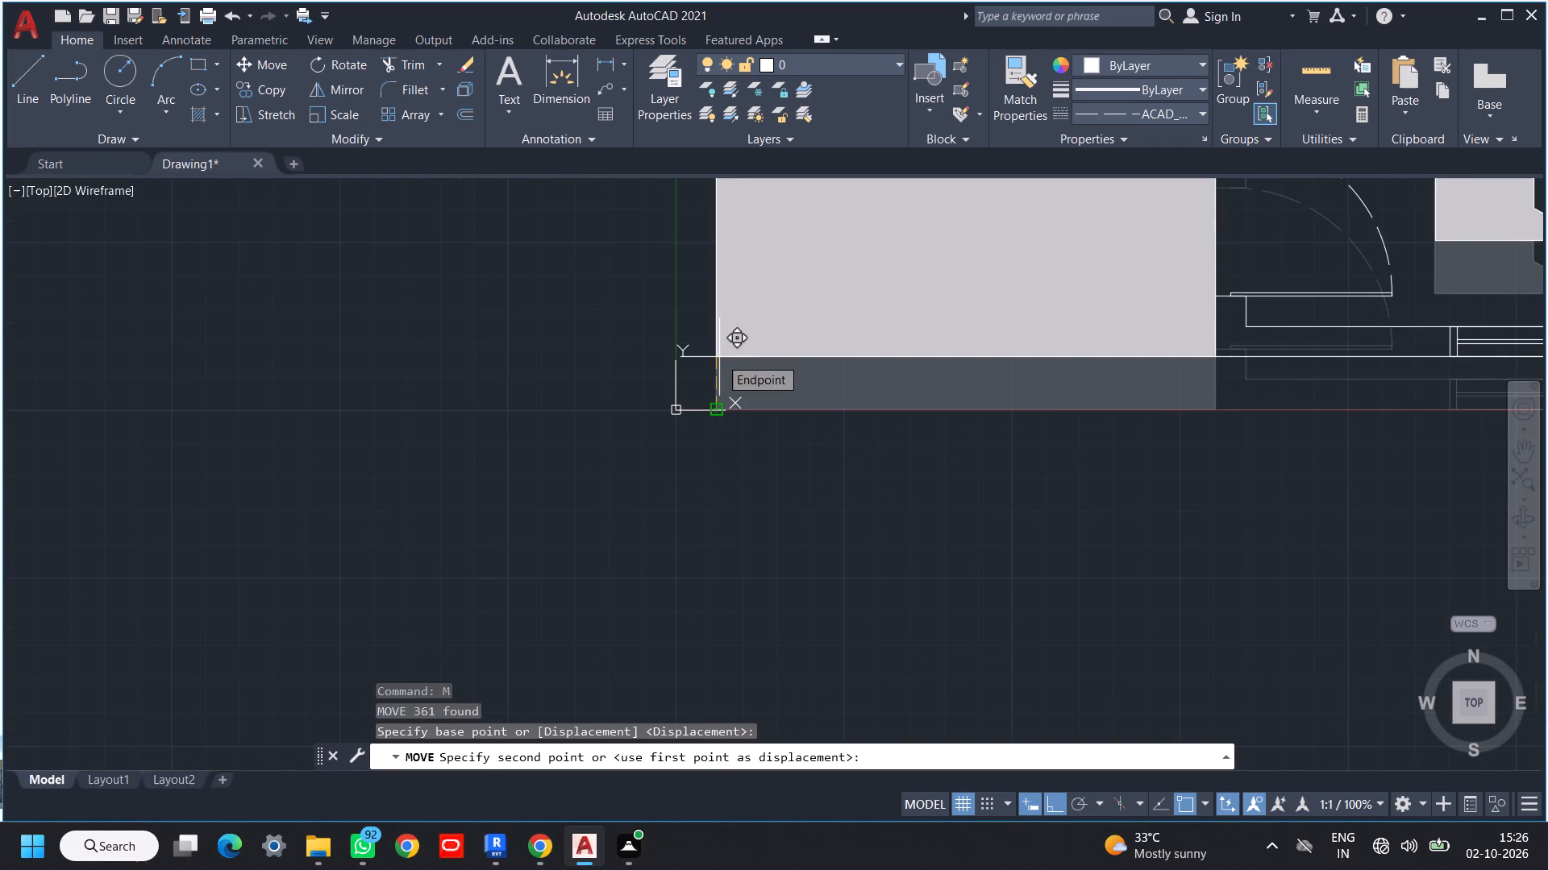
text(1')
key(Return)
key(space)
Move the whole floor plan 1' upward in the positive Y direction.
scroll(743, 404, down, 6)
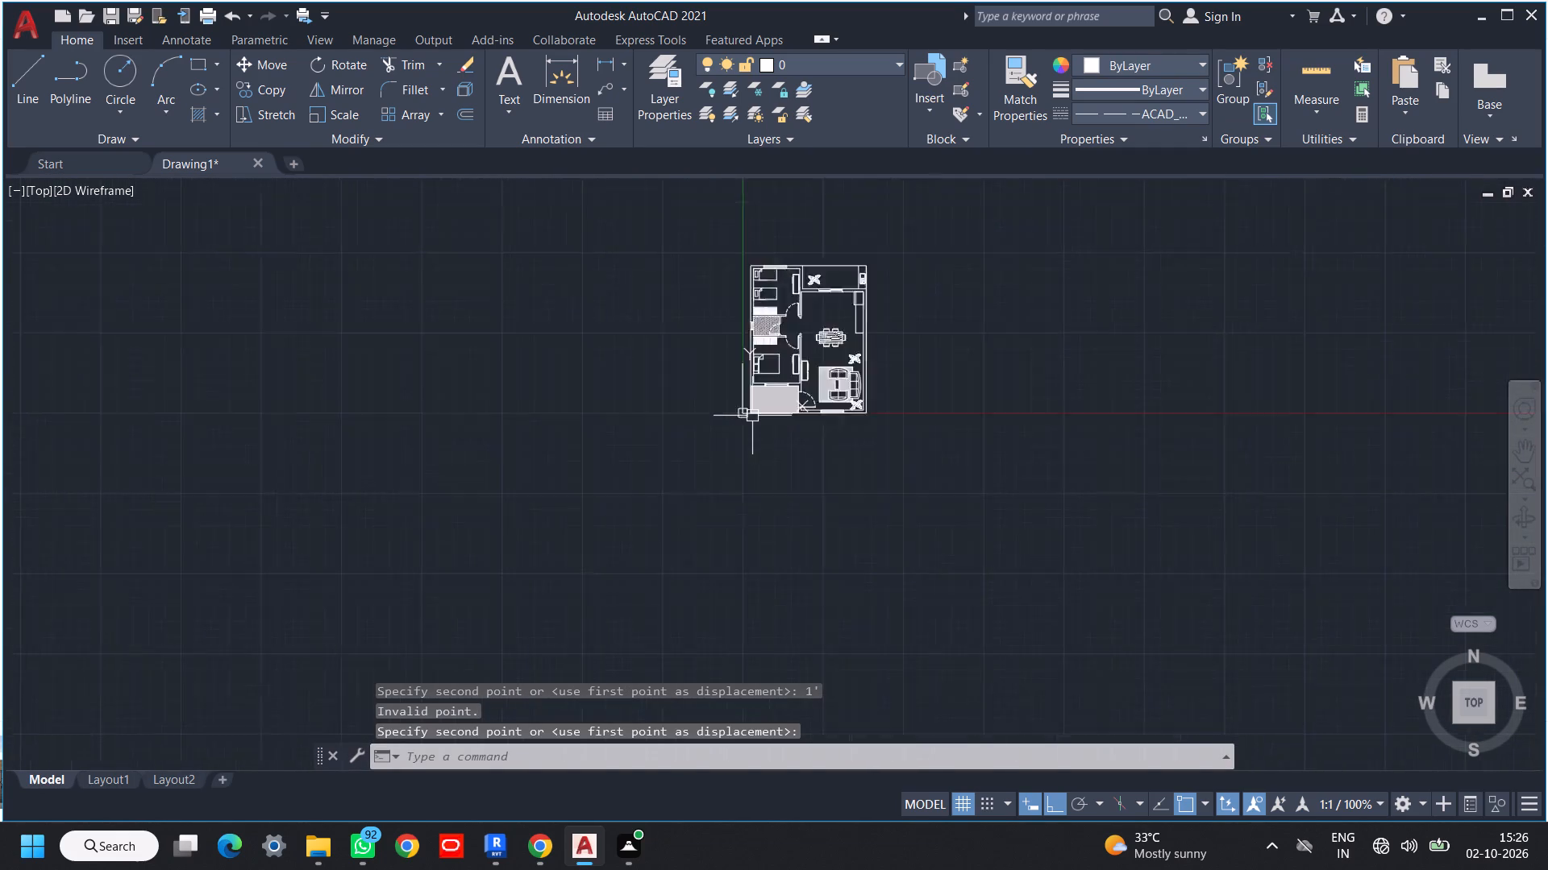
middle_drag(771, 416, 756, 428)
drag(851, 293, 838, 321)
click(663, 491)
key(m)
key(space)
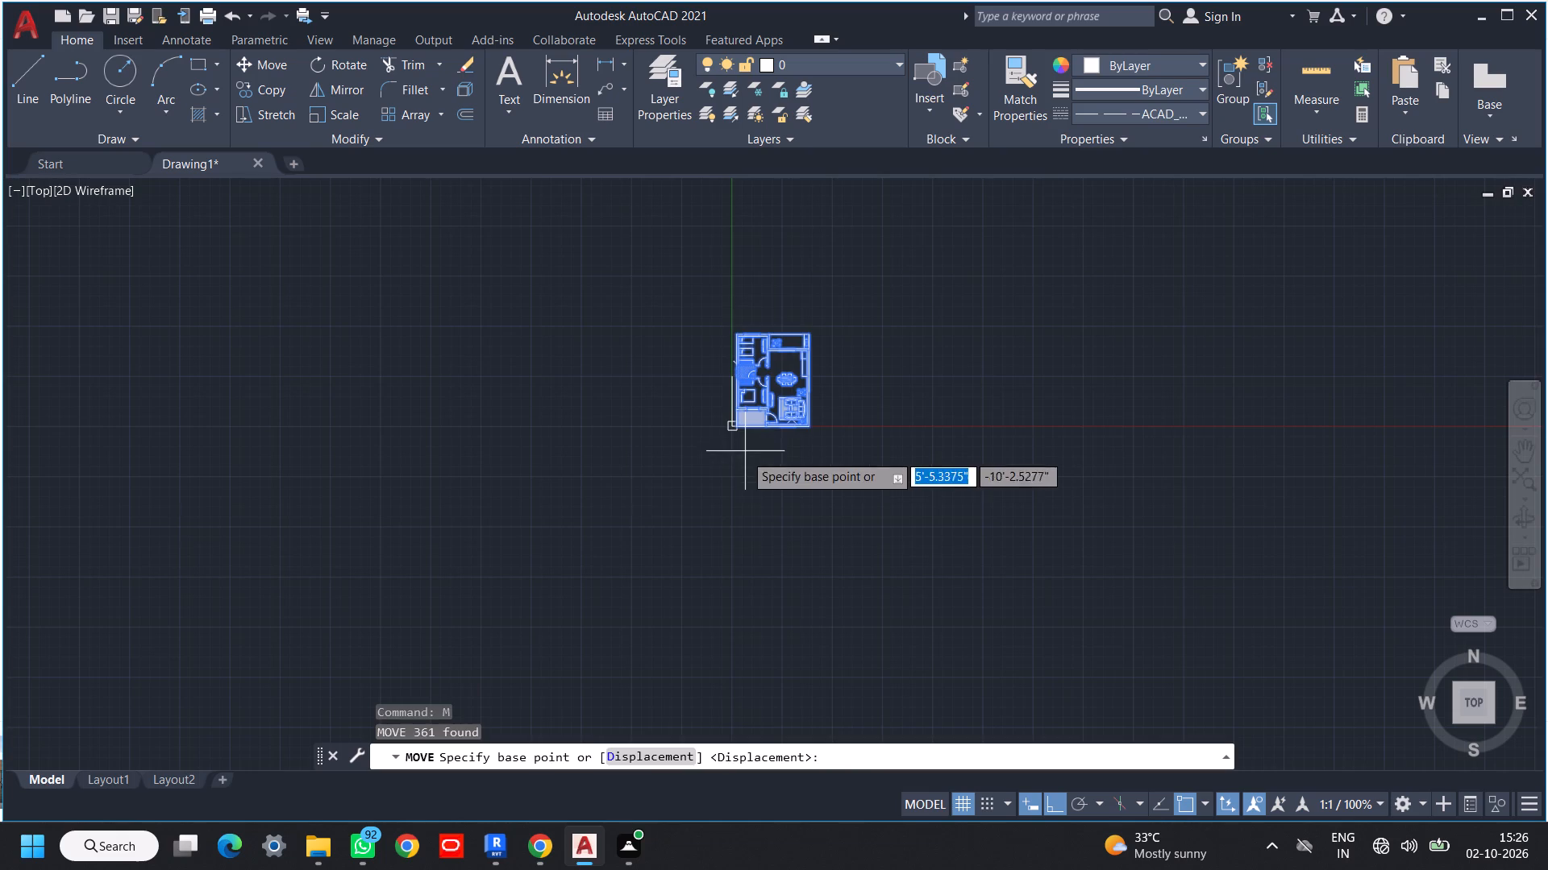
click(744, 466)
text(1')
key(Return)
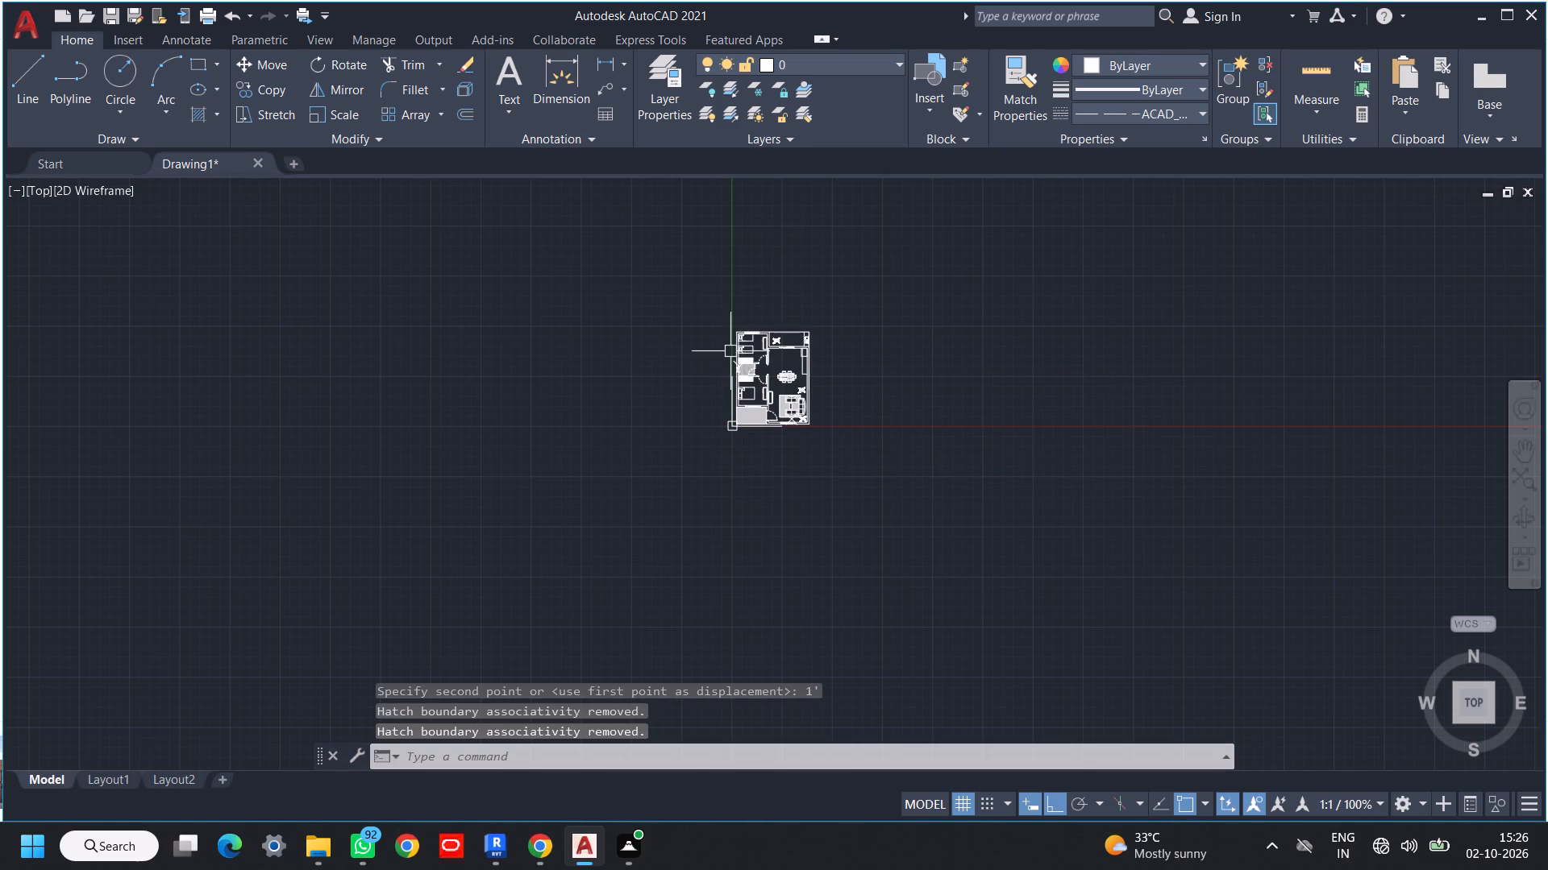
Examine the floor plan's position relative to the drawing origin.
scroll(760, 444, up, 4)
scroll(713, 392, down, 2)
middle_drag(718, 423, 733, 586)
scroll(678, 563, up, 2)
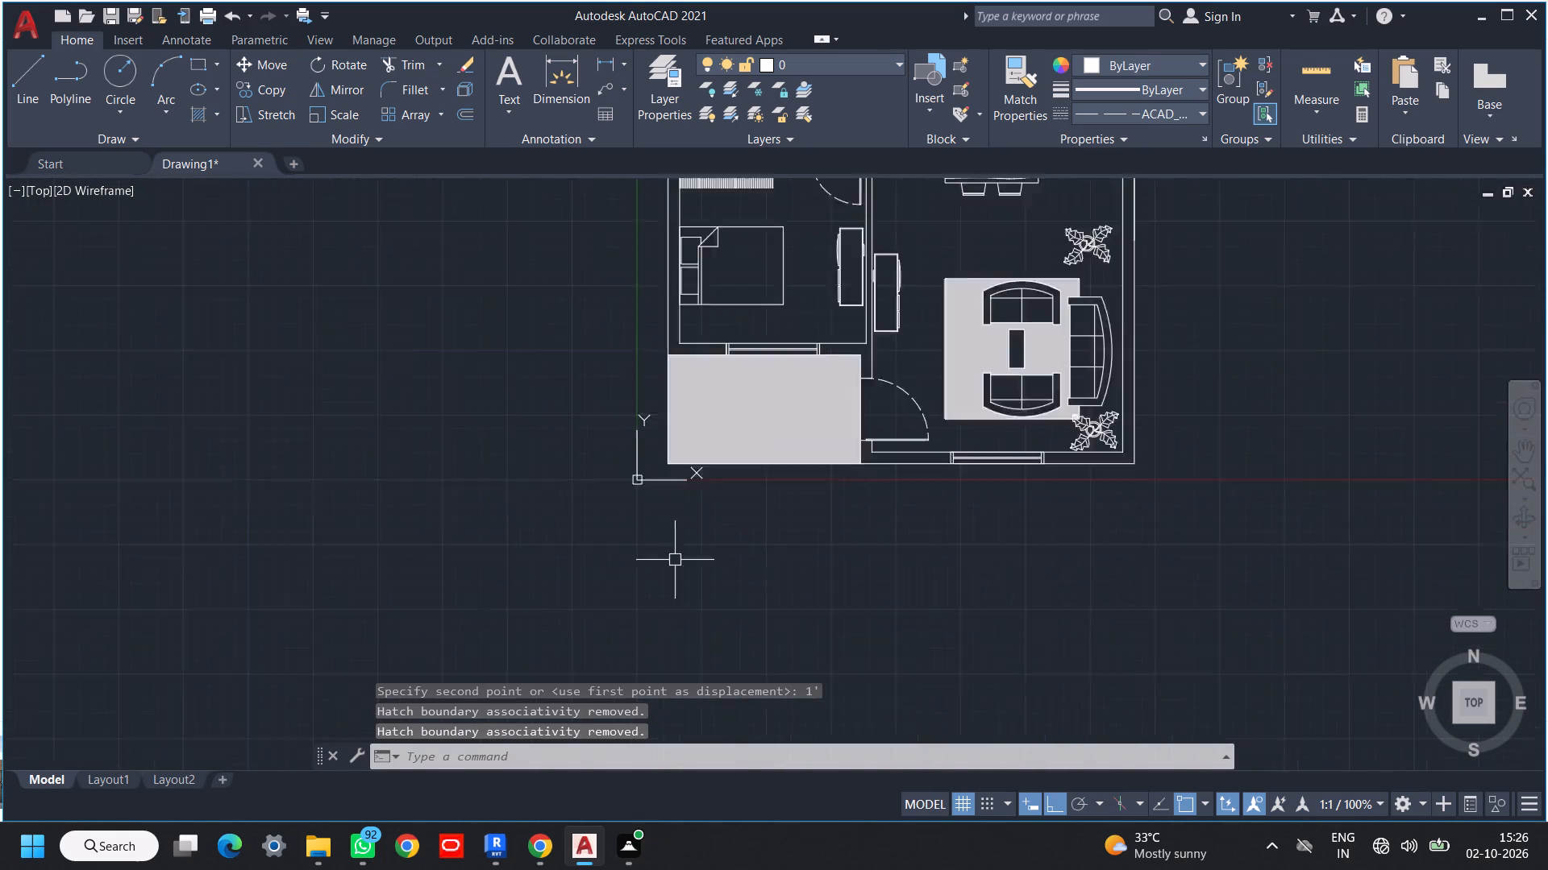
scroll(672, 559, up, 2)
scroll(687, 418, down, 6)
middle_drag(722, 450, 732, 507)
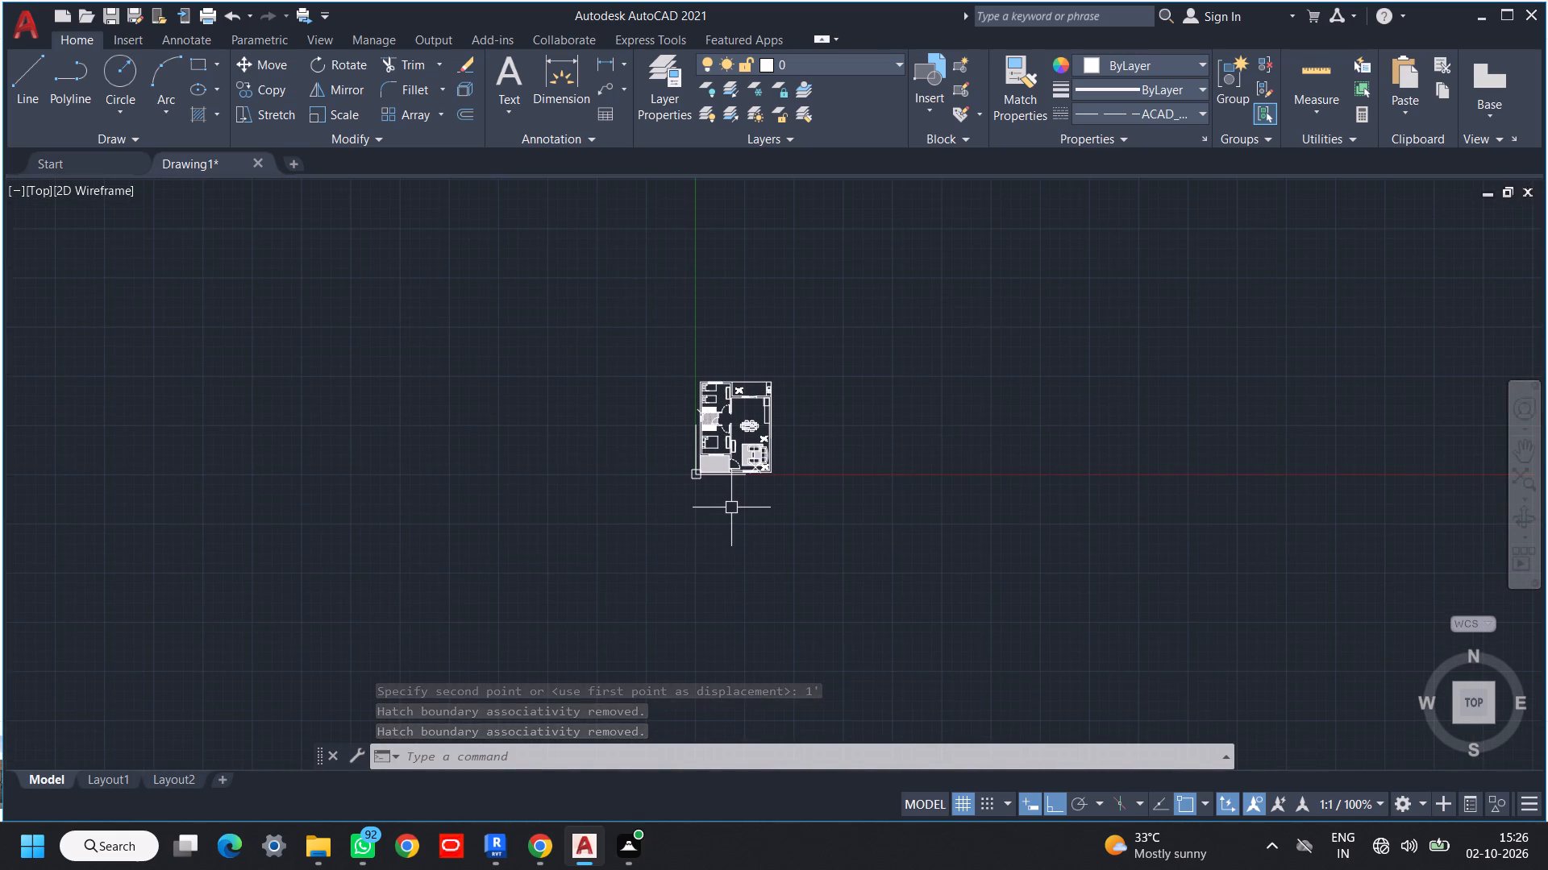
scroll(725, 510, up, 6)
scroll(722, 495, down, 2)
middle_drag(721, 510, 715, 748)
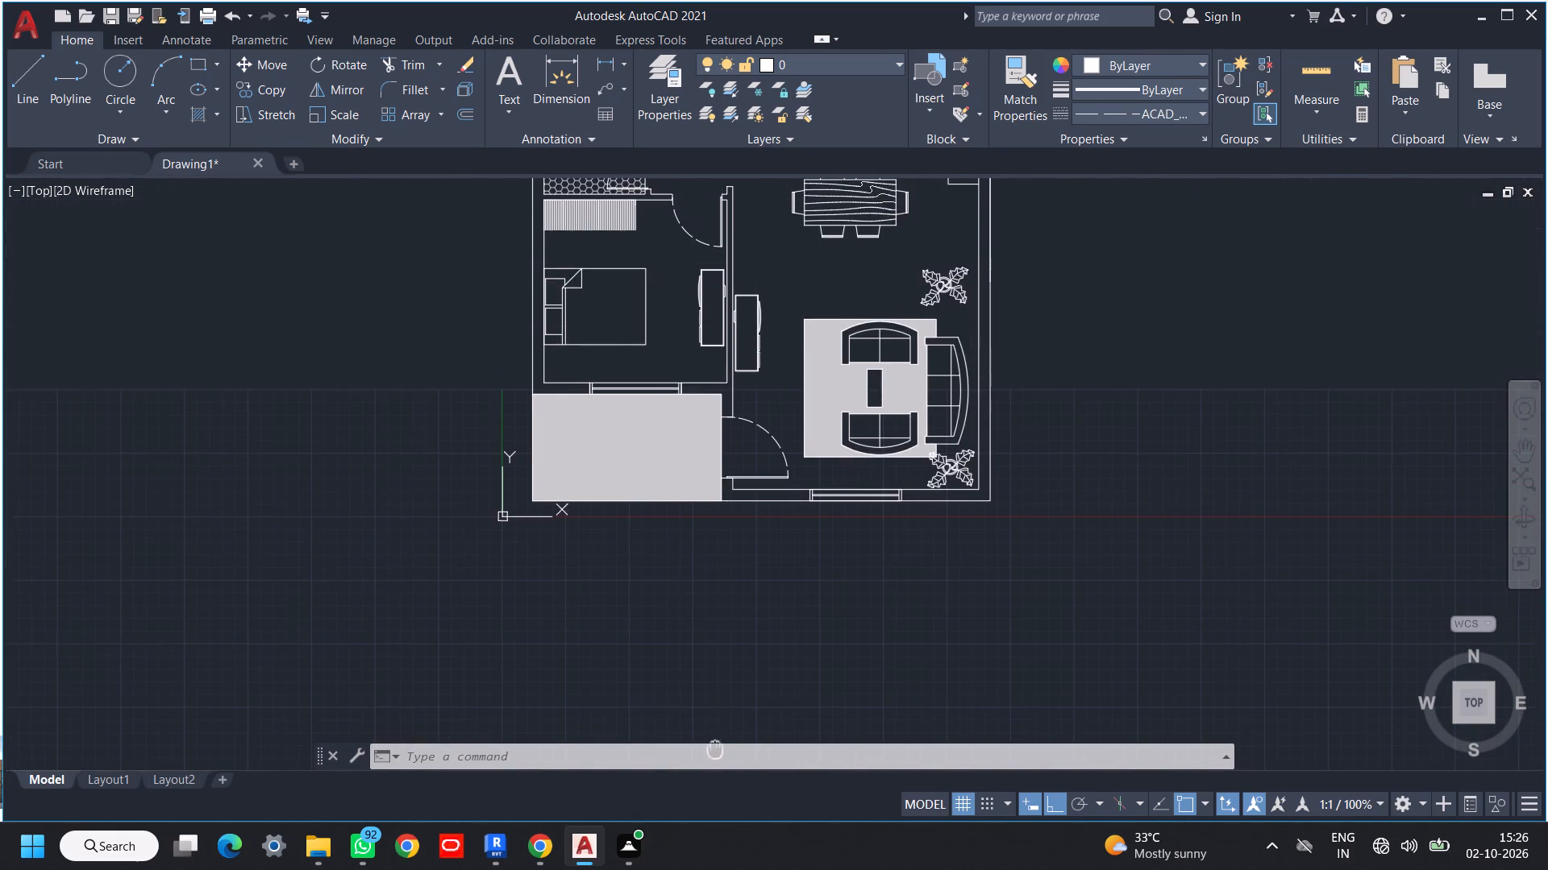
scroll(717, 643, down, 1)
middle_drag(717, 640, 718, 658)
Save the drawing.
key(ctrl+s)
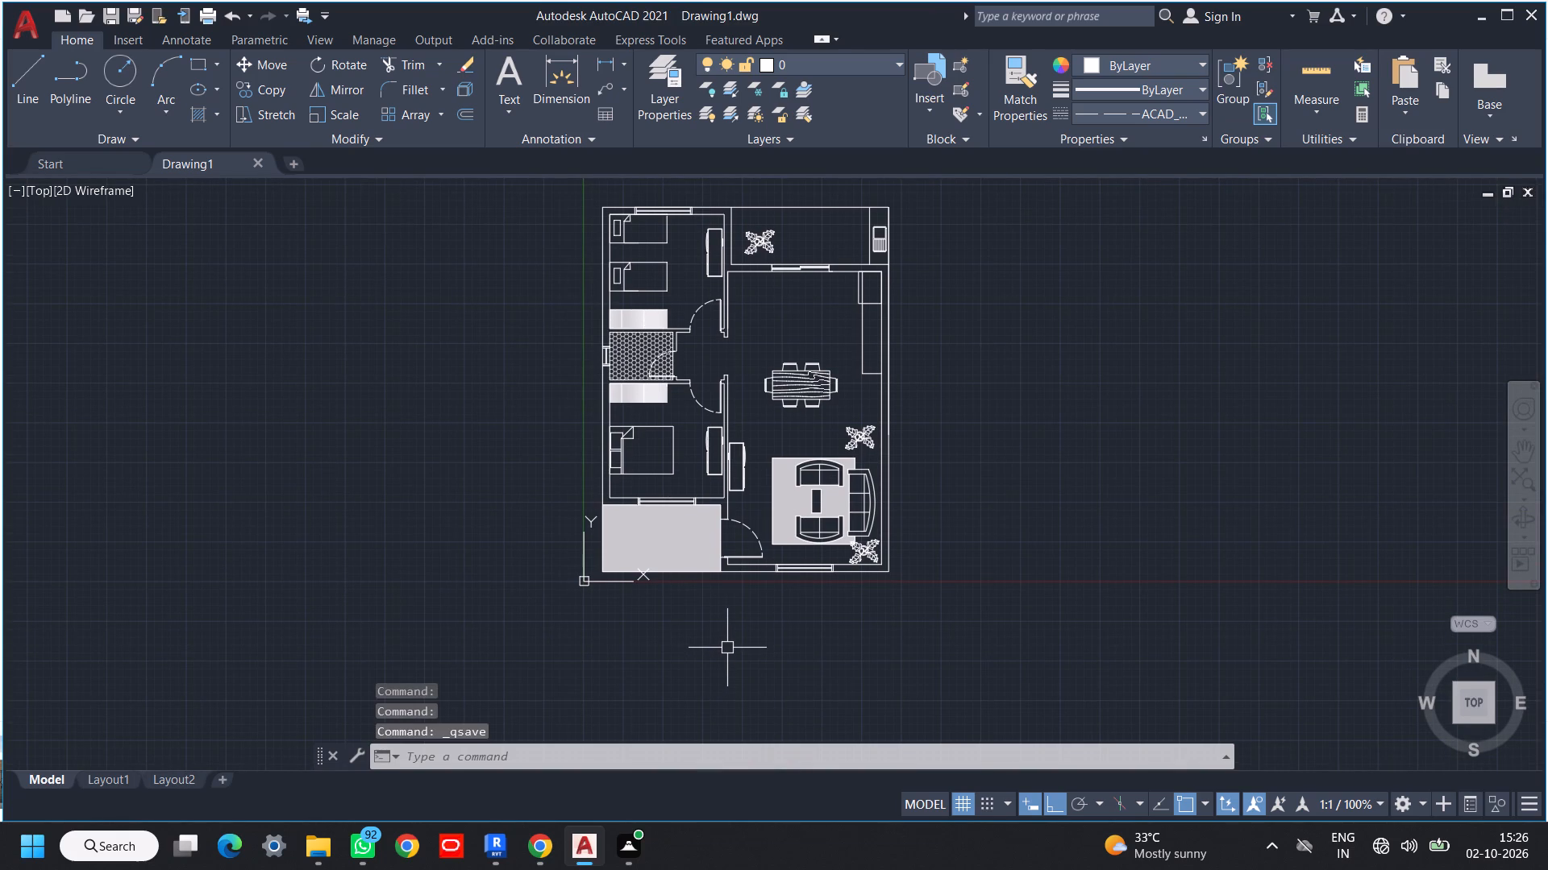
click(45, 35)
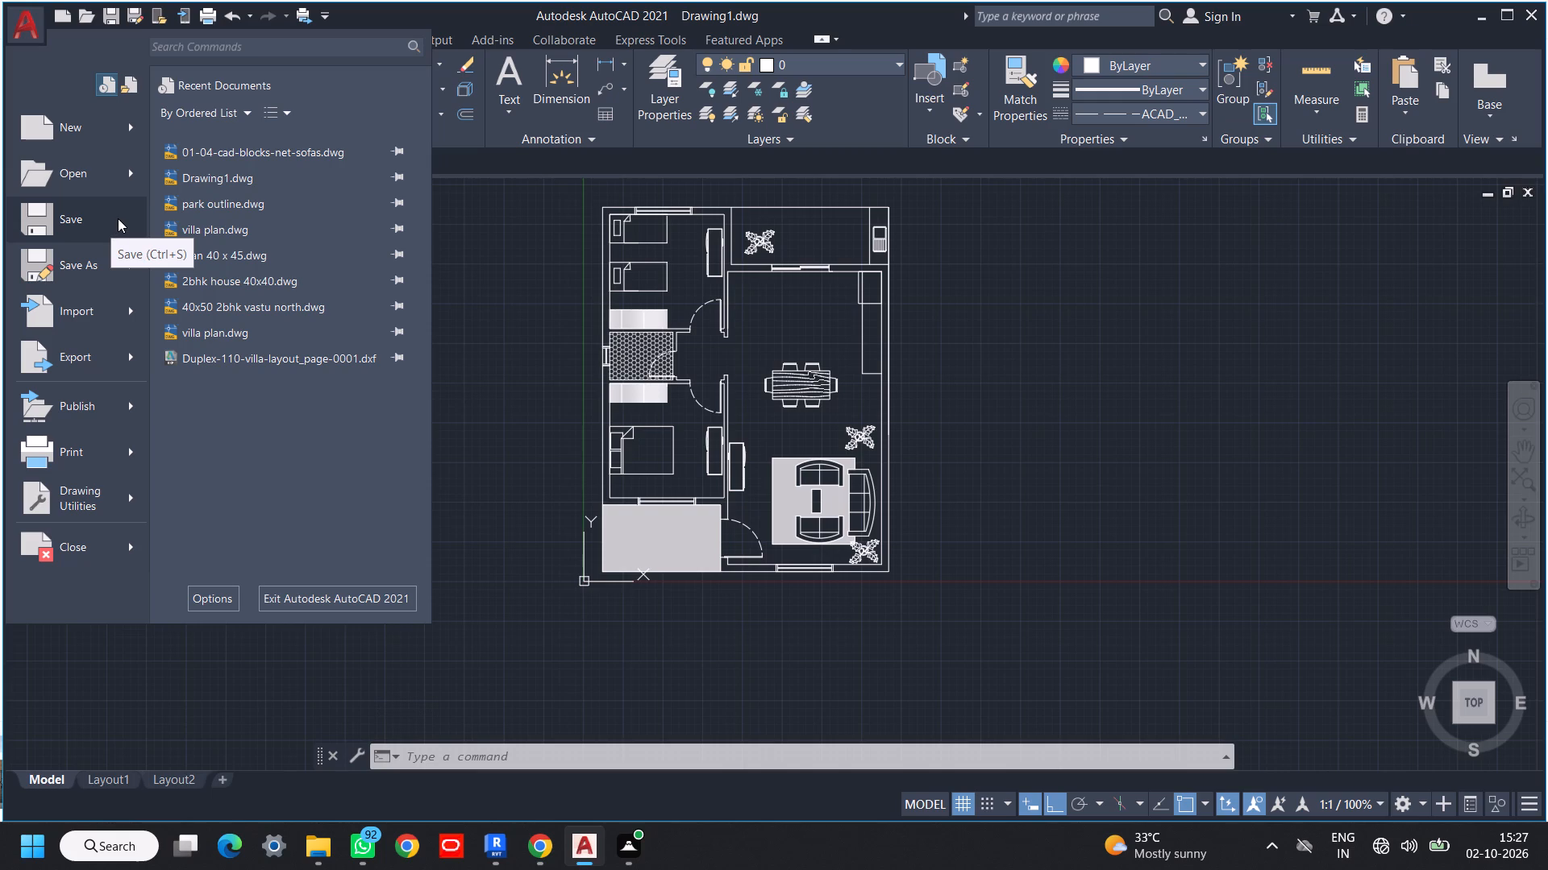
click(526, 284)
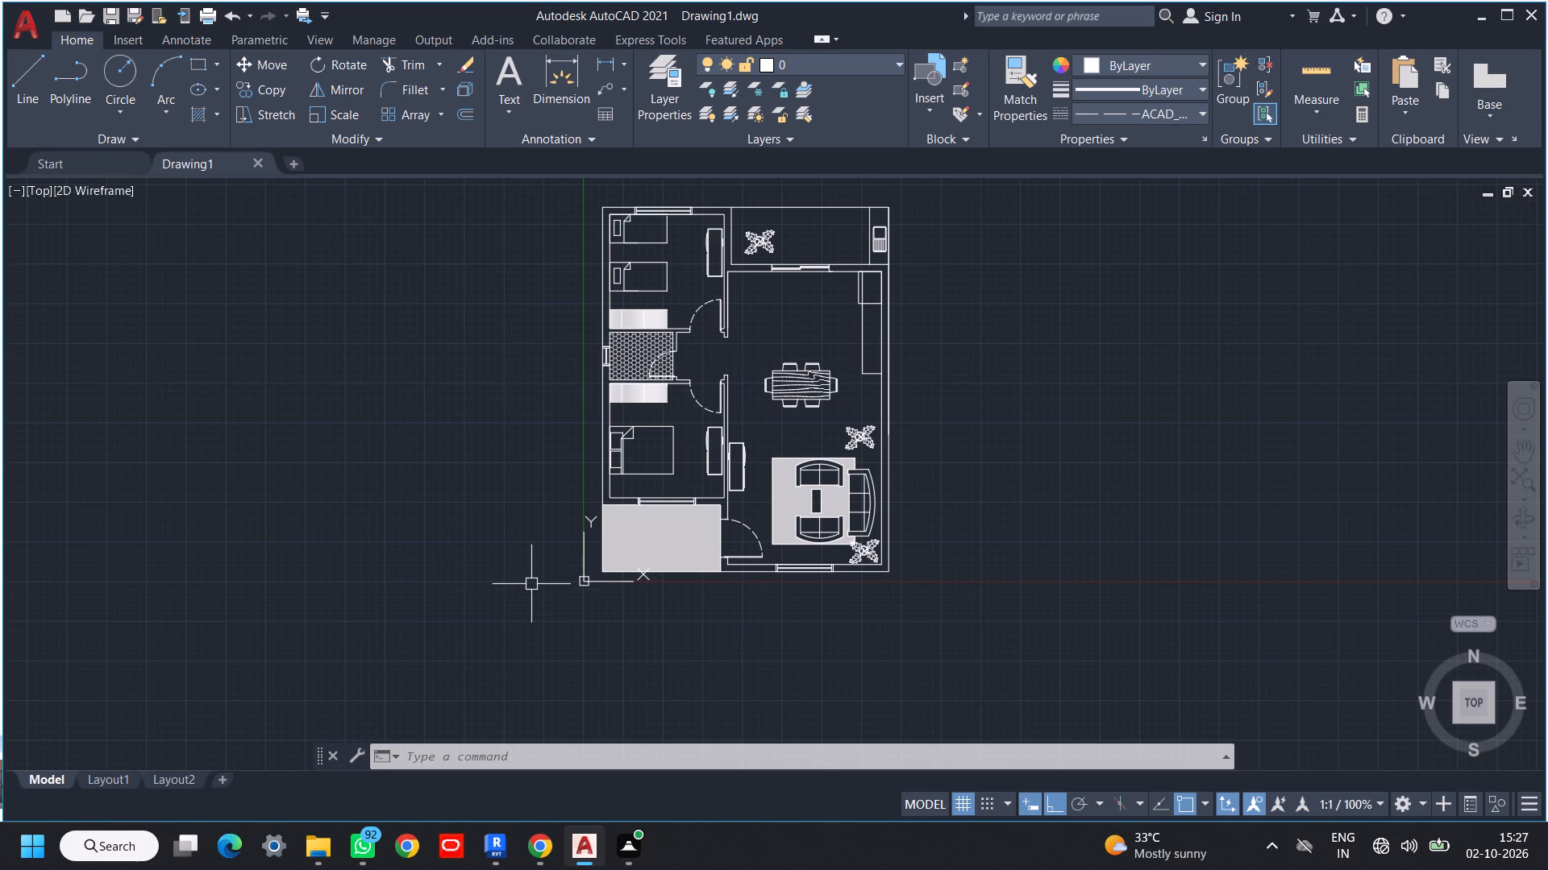
Open the program options to view the Open and Save settings and close them without changes.
middle_drag(470, 459, 492, 515)
text(op)
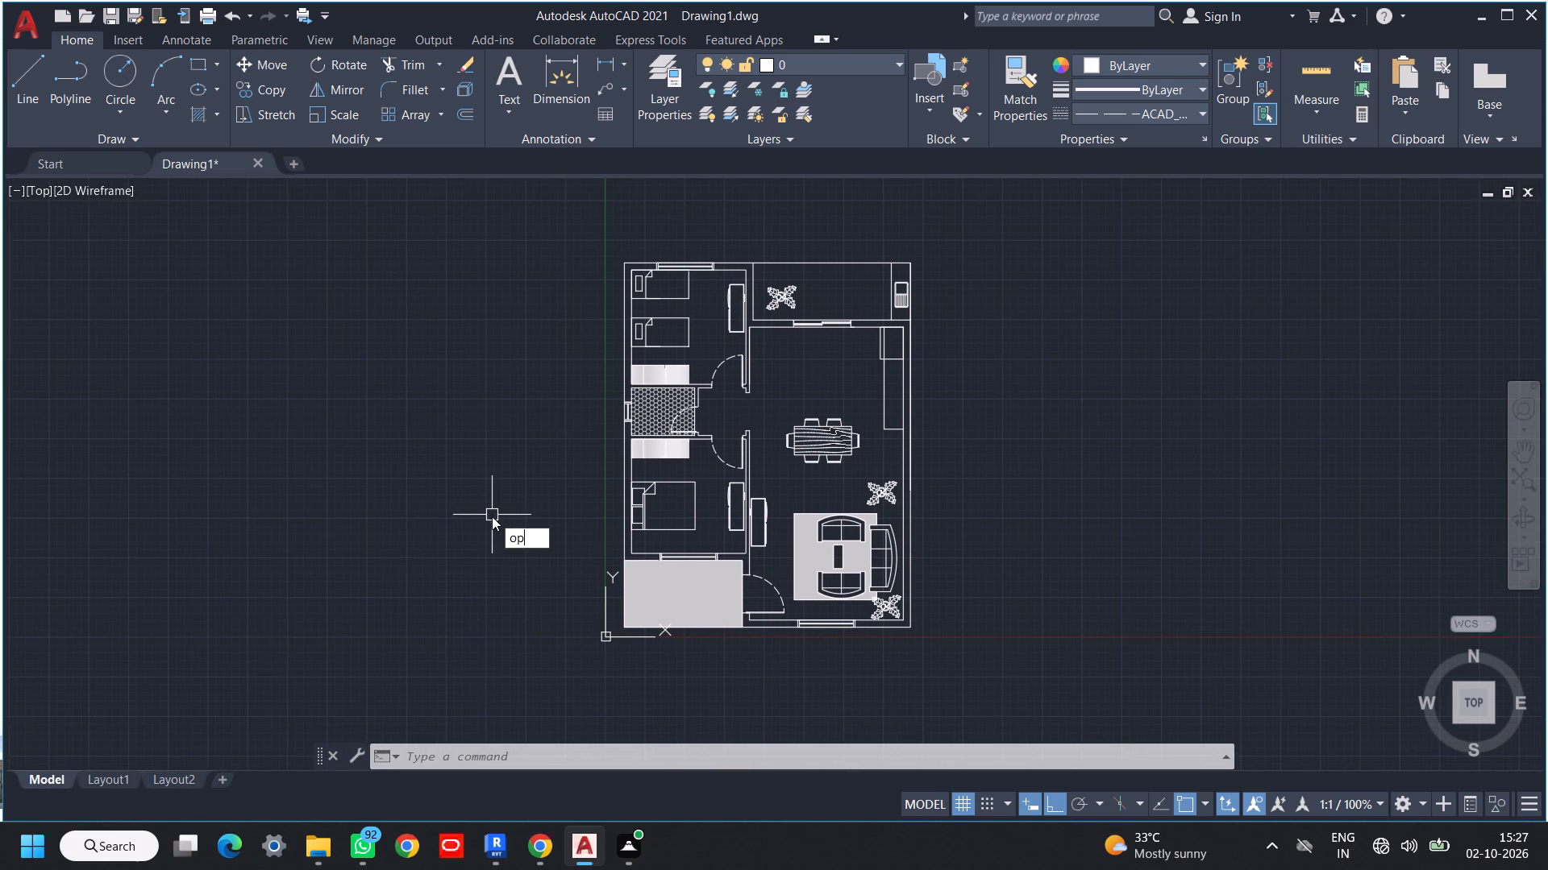
key(Return)
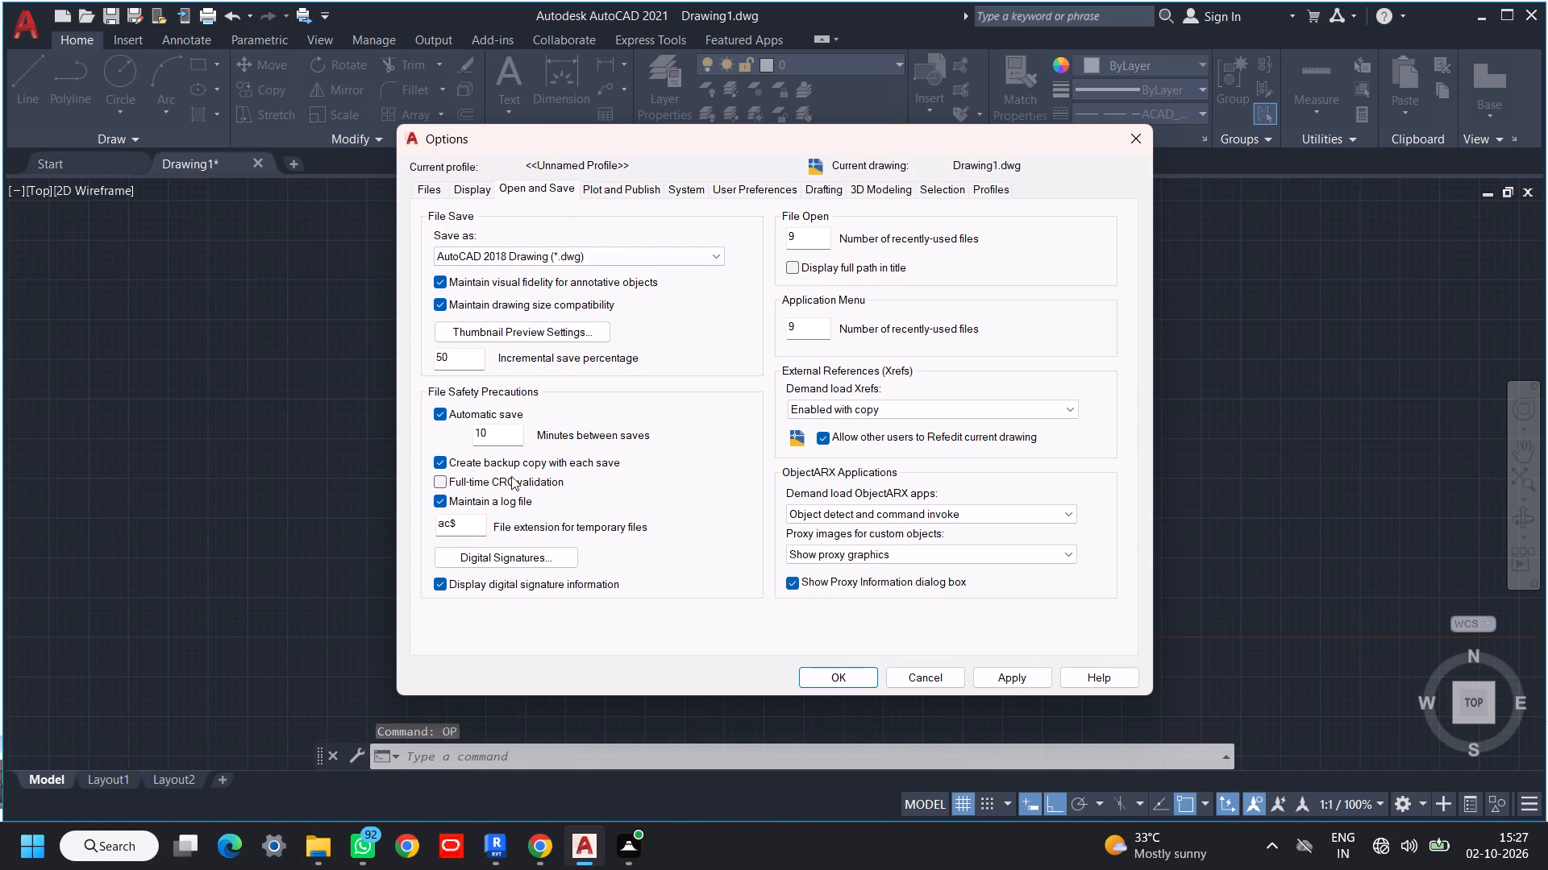
click(1132, 143)
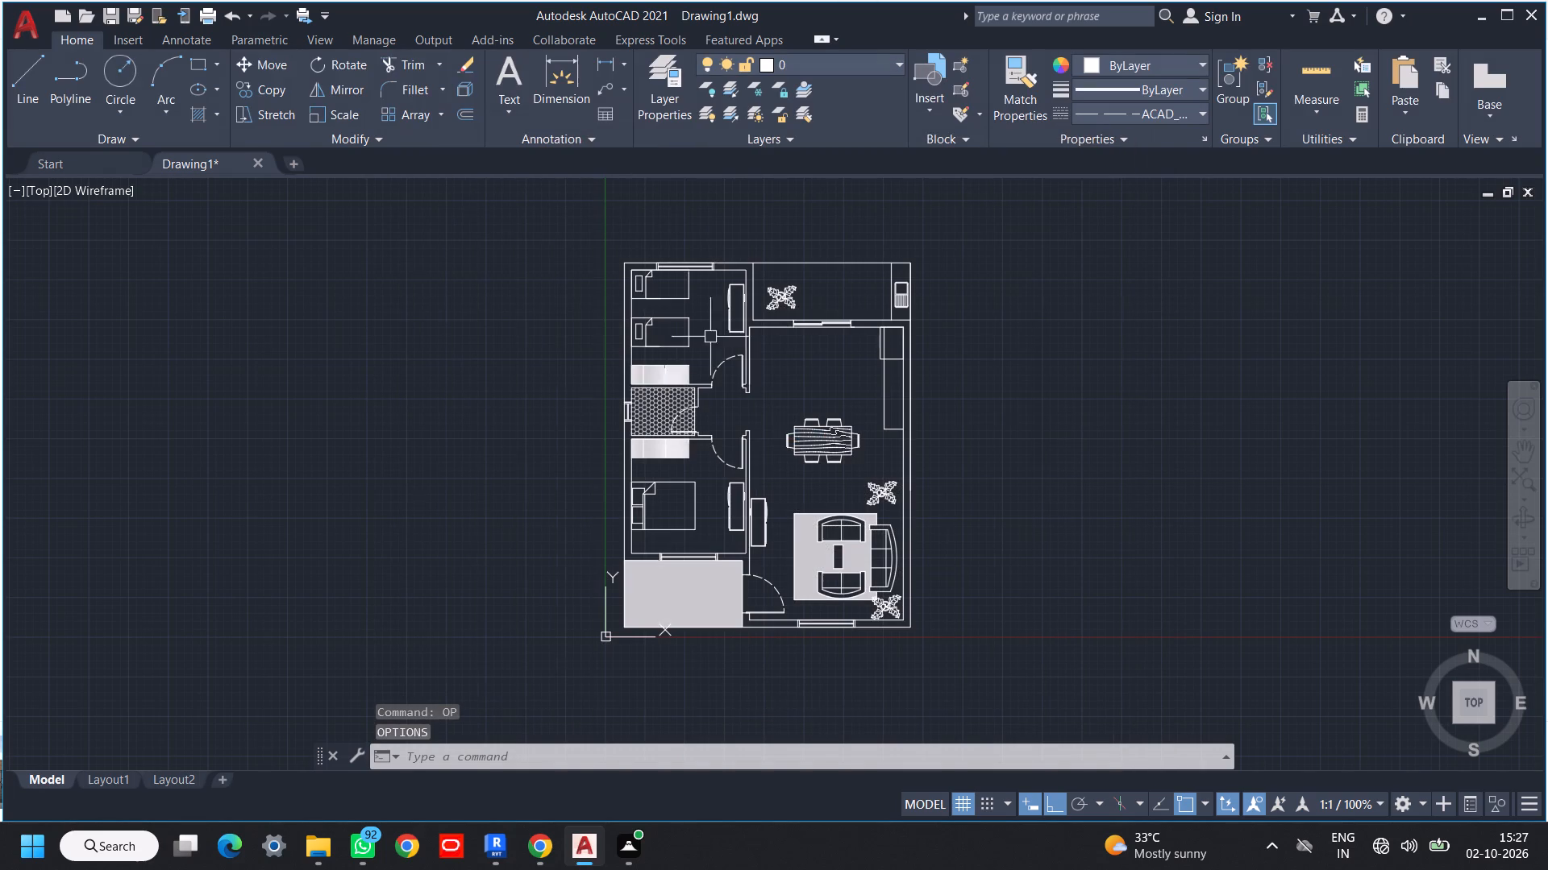
Query the LOGFILENAME system variable for the log file's location.
text(log)
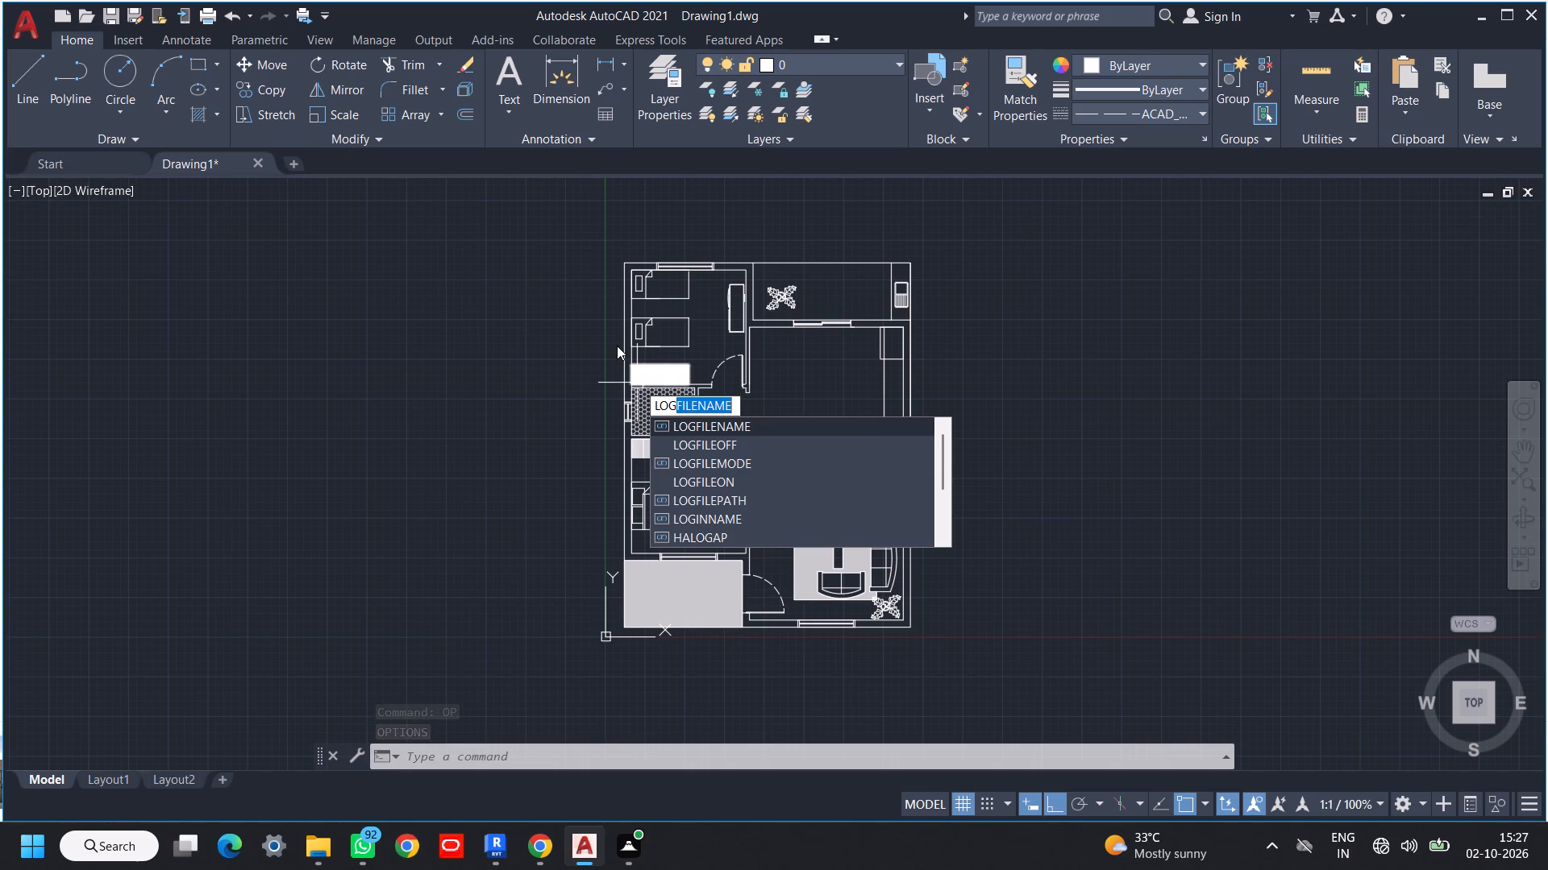
key(Return)
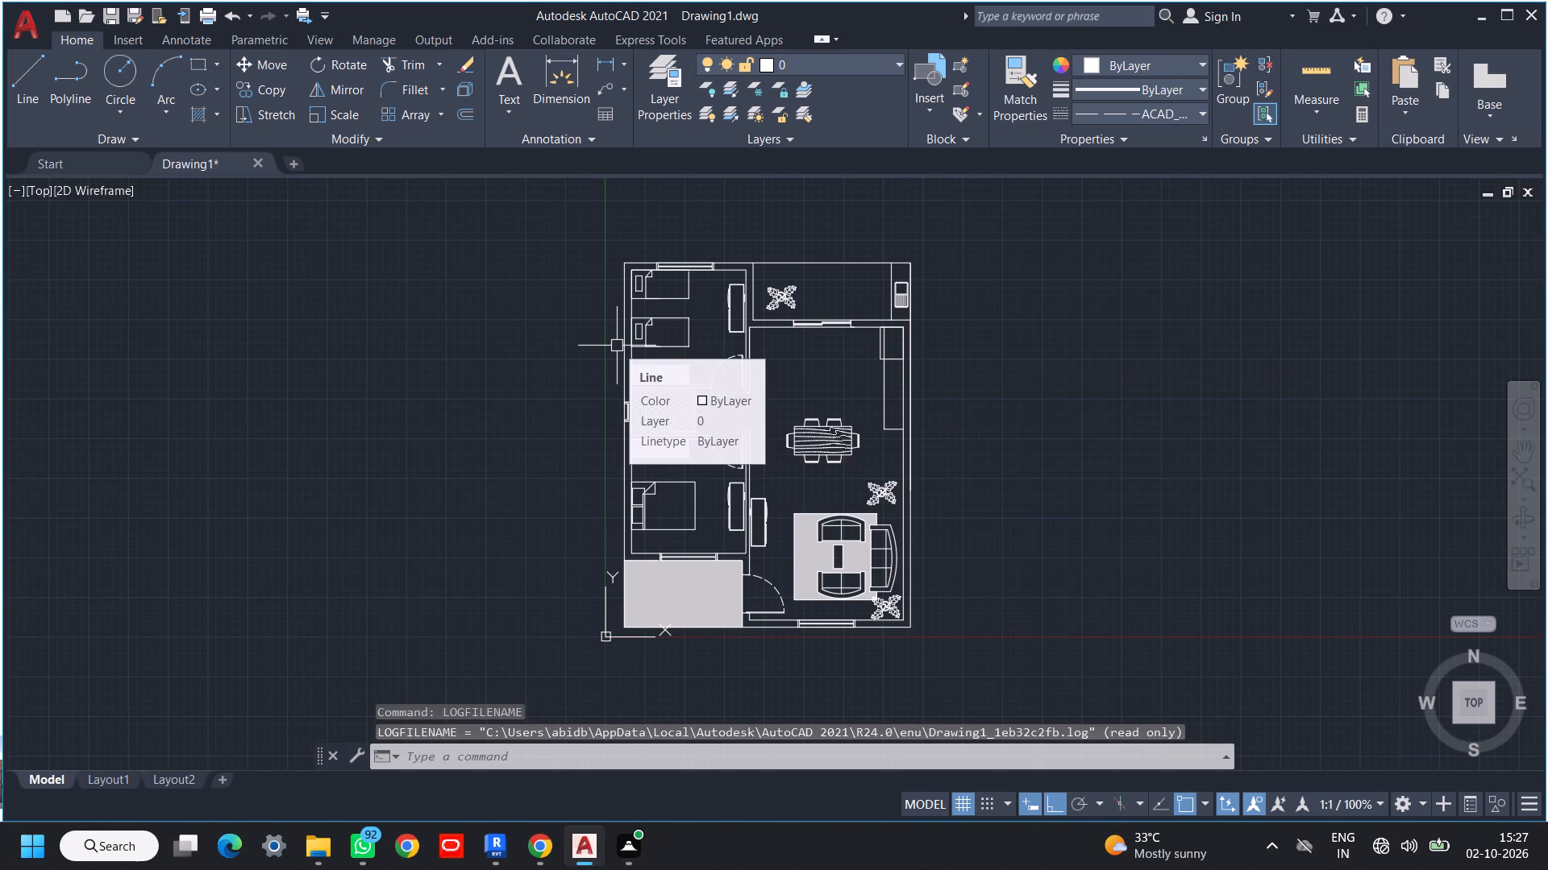